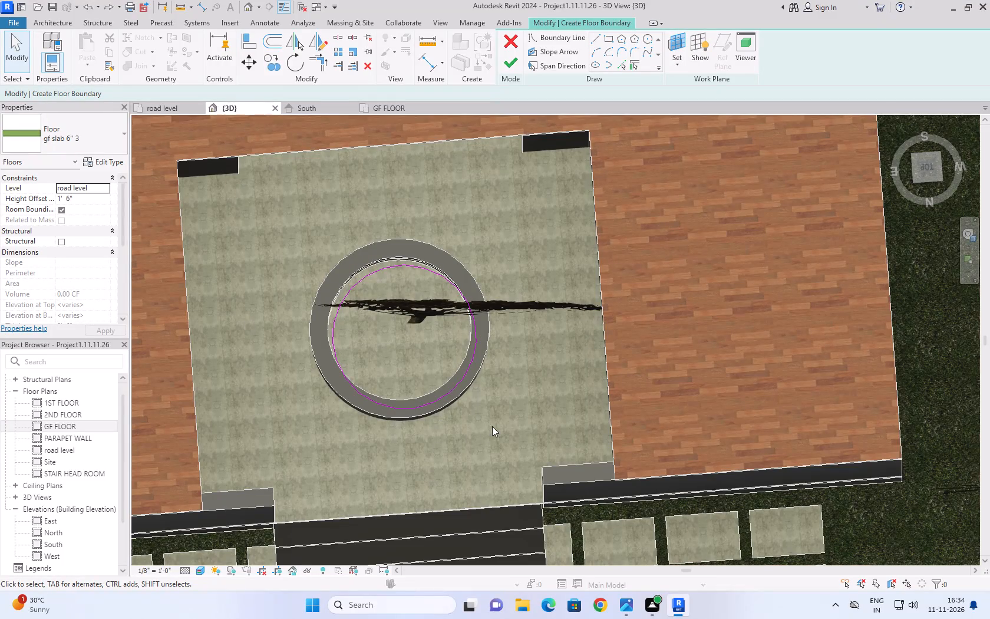
Cancel the floor boundary sketch of the circle inside the planter ring and discard it.
left_click(512, 33)
left_click(523, 300)
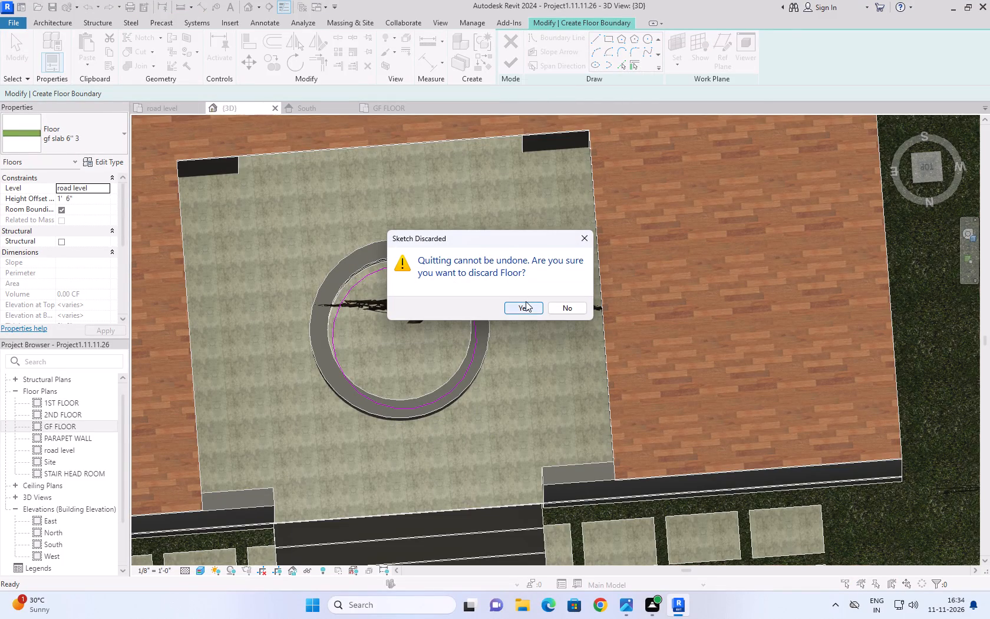
left_click(526, 301)
Select the circular floor inside the planter ring and set its height offset to 1' 0".
scroll(474, 191, "down", 2)
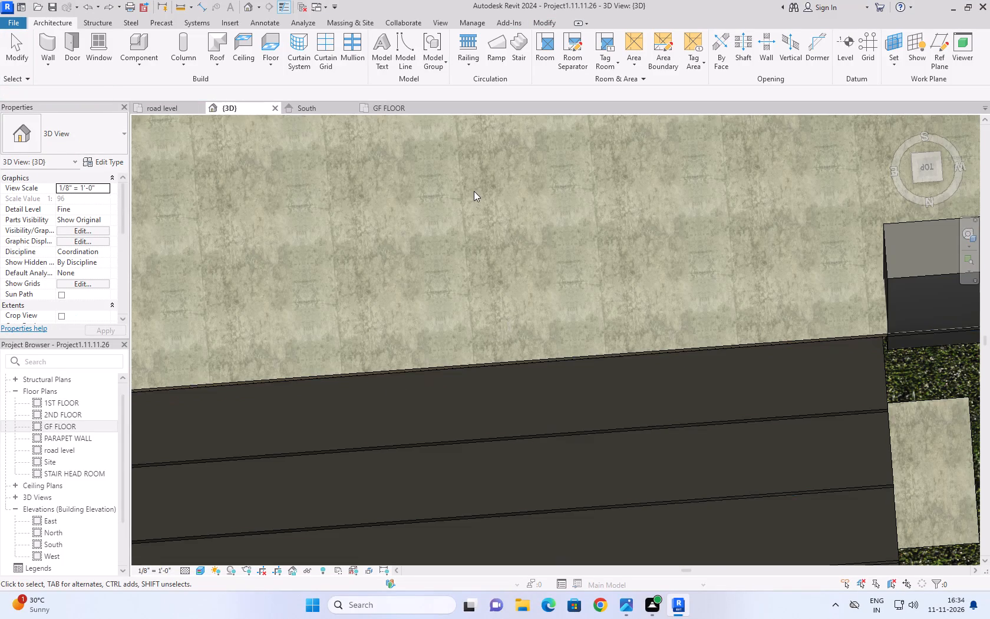
scroll(474, 191, "down", 8)
scroll(474, 272, "down", 5)
scroll(490, 187, "up", 4)
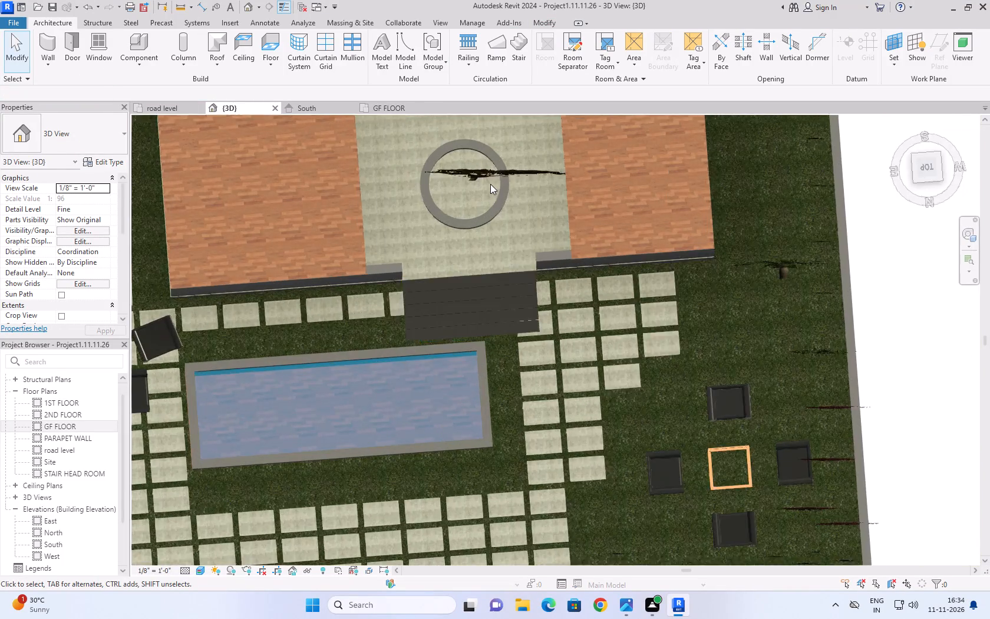
scroll(490, 184, "up", 6)
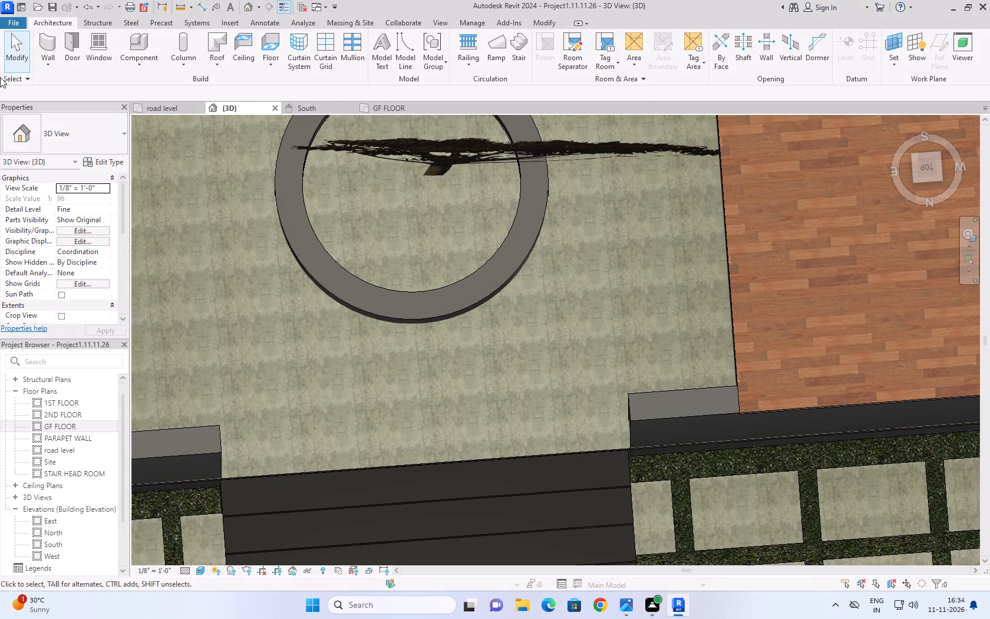
double_click(11, 60)
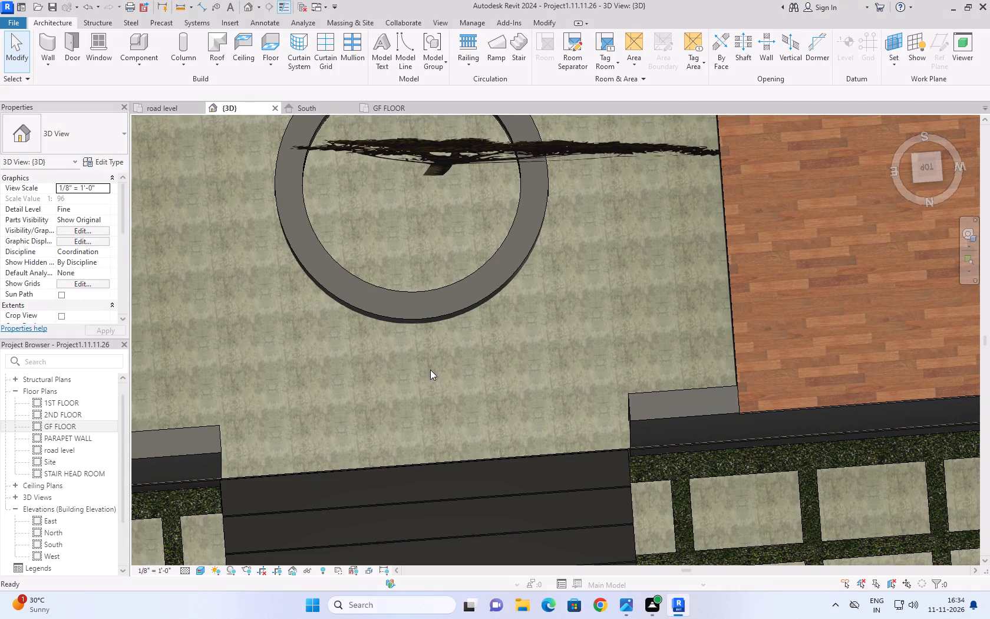
middle_click_drag(457, 311, 572, 88, "shift")
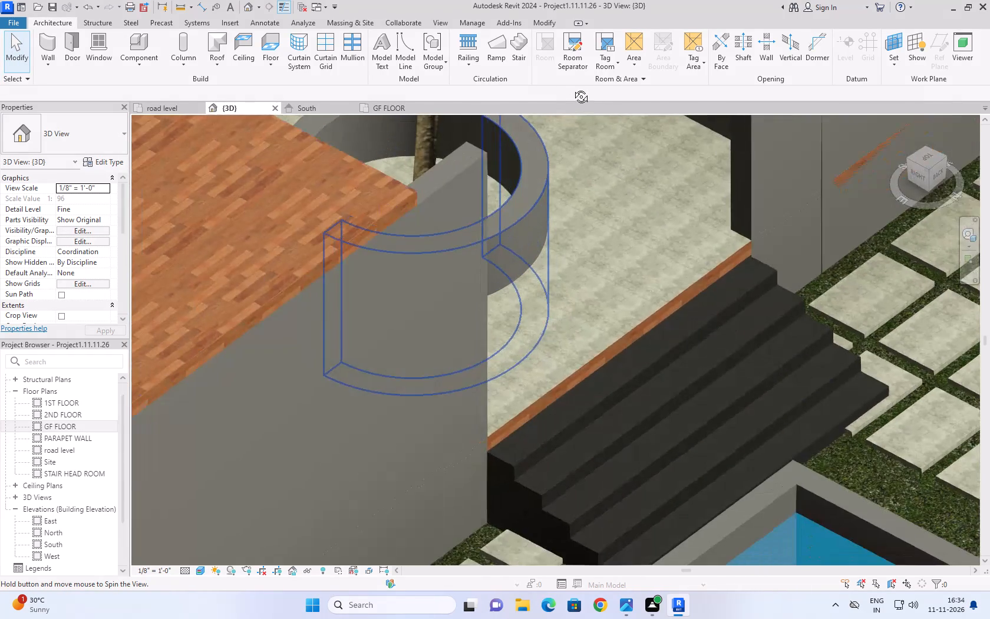
middle_click_drag(572, 88, 439, 29, "shift")
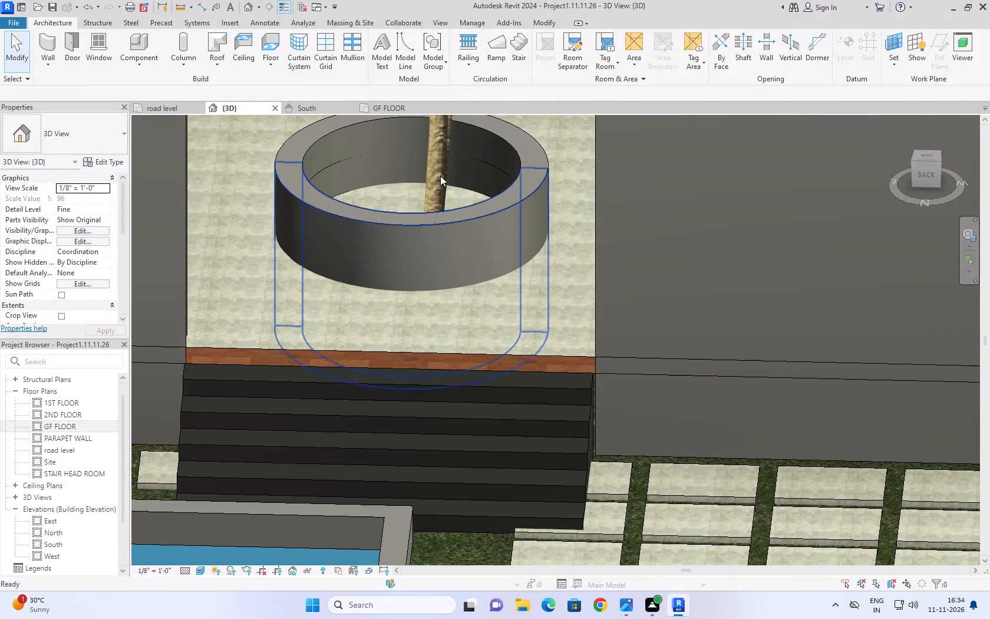
left_click(438, 222)
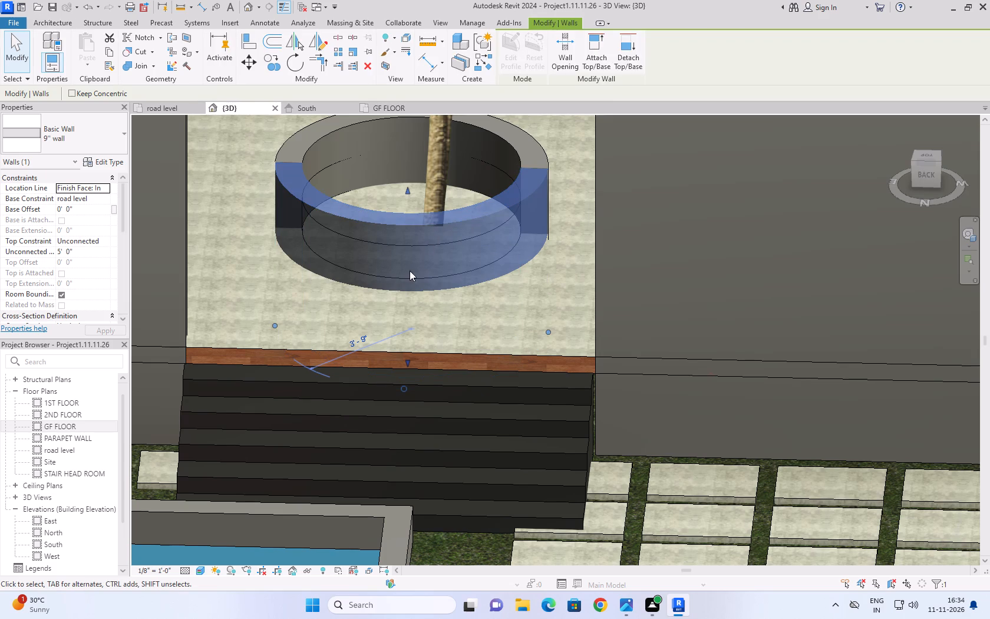
middle_click_drag(407, 190, 386, 268, "shift")
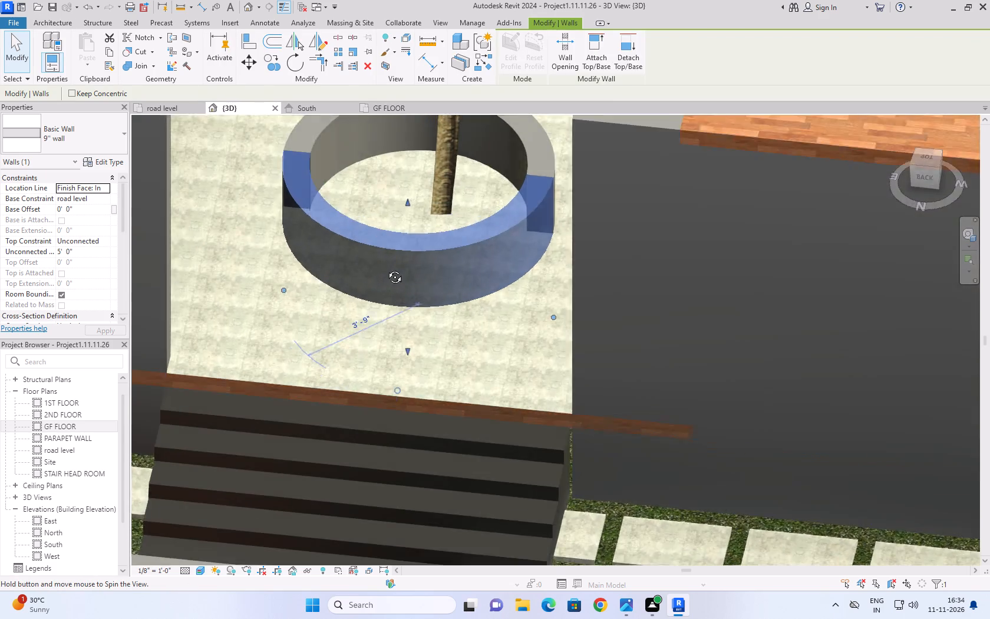
middle_click_drag(386, 268, 270, 371, "shift")
scroll(270, 371, "up", 1, "shift")
left_click(421, 199)
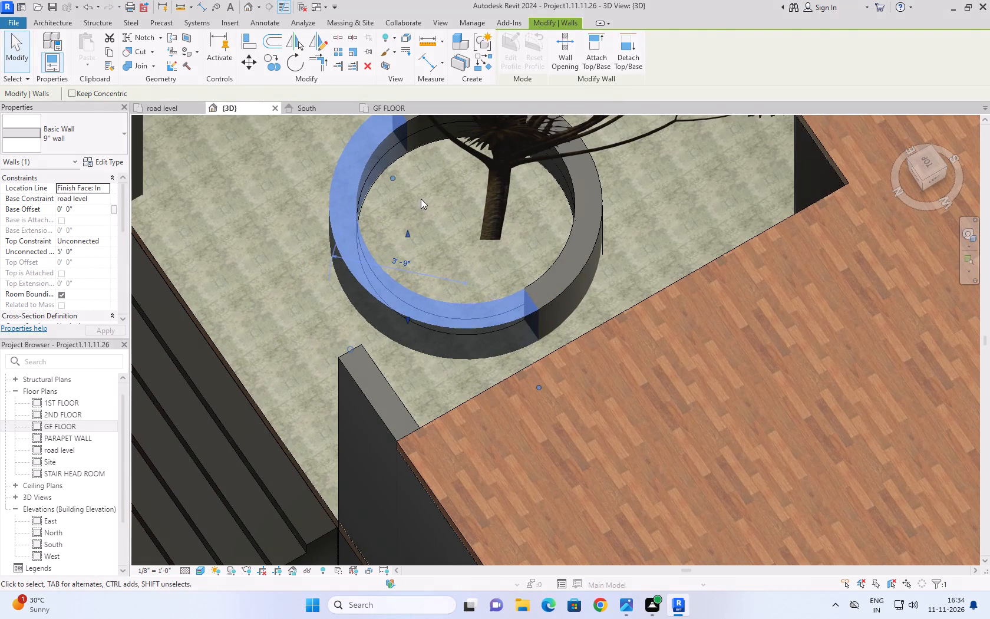
left_click(368, 185)
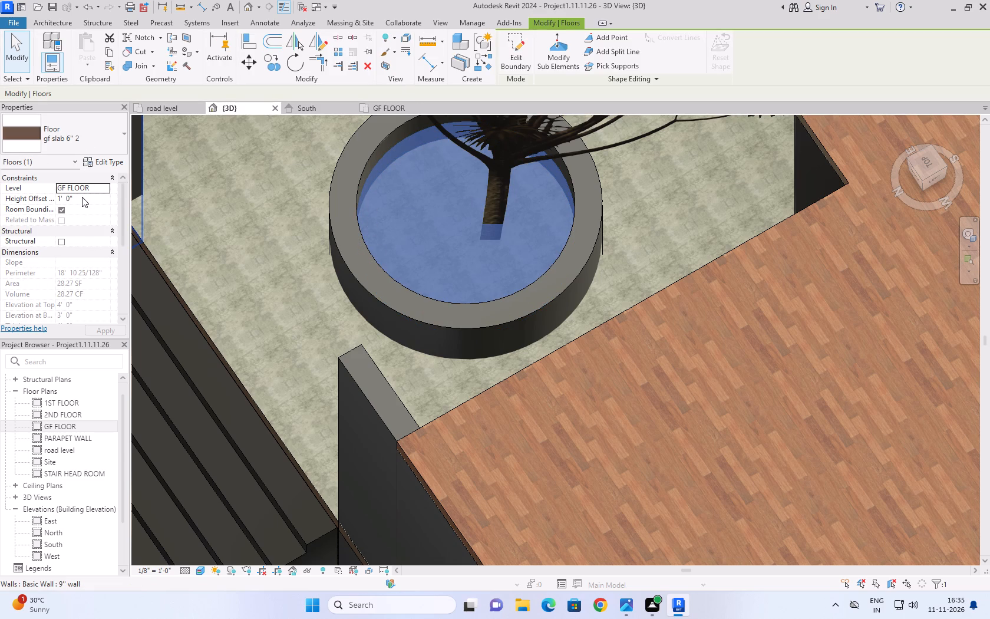
left_click(160, 173)
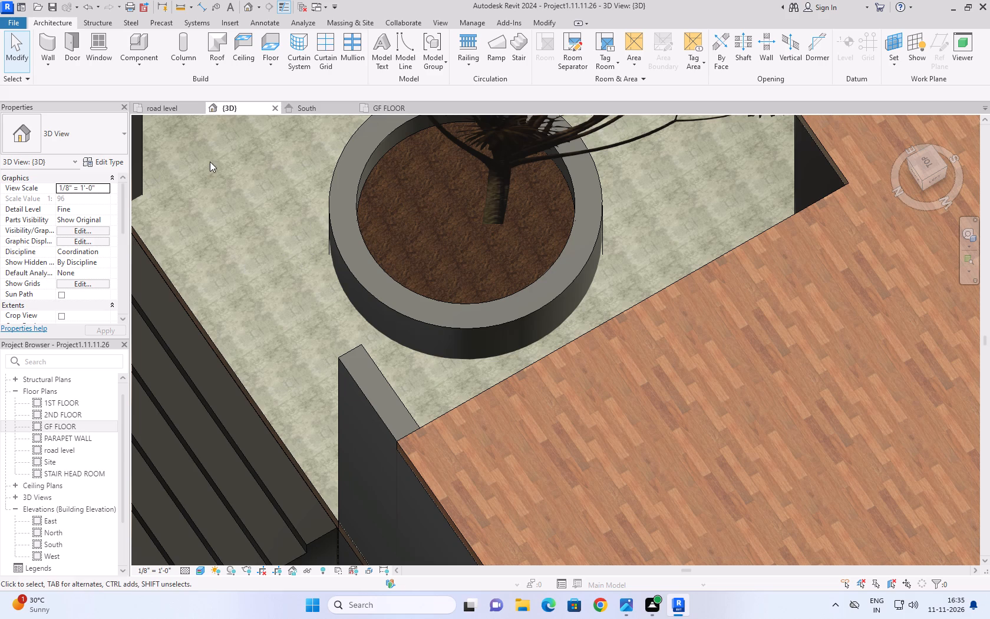
Paint the top face of the planter's circular floor with the Grass material.
type("PT")
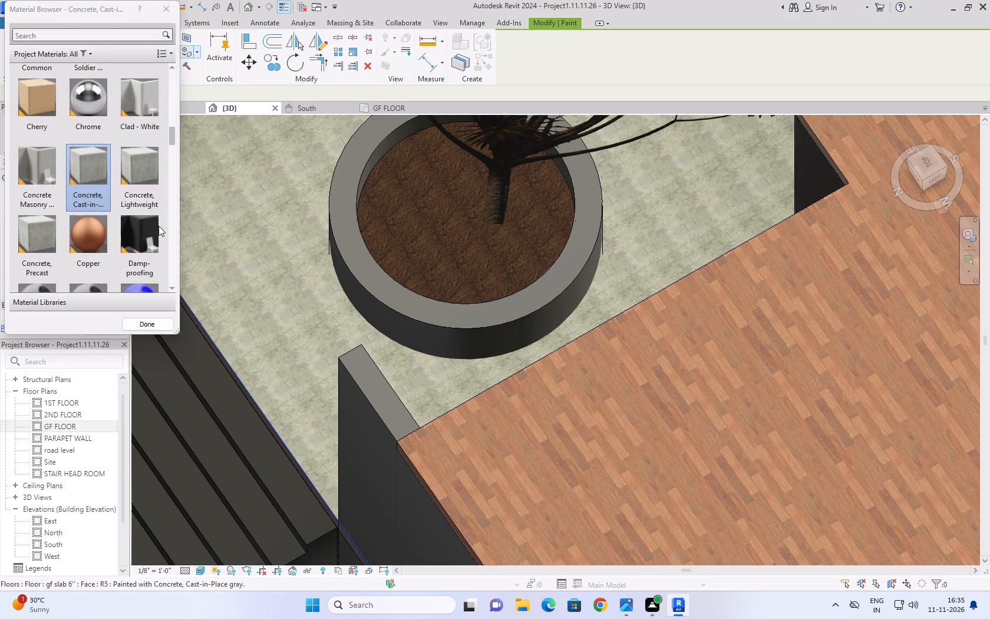
scroll(157, 226, "down", 17)
scroll(154, 228, "up", 11)
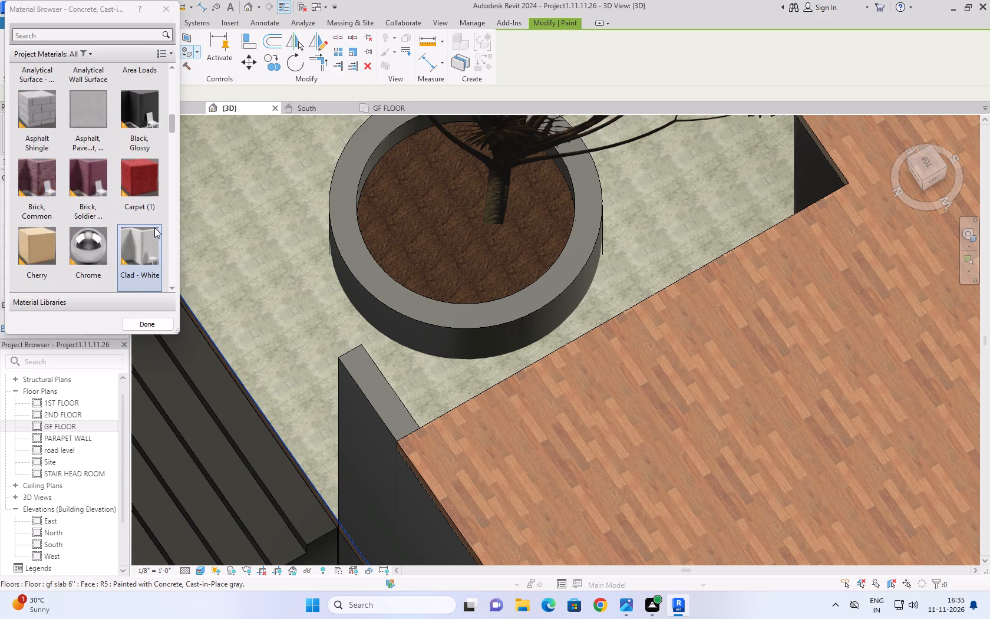
scroll(154, 228, "up", 9)
left_click(53, 34)
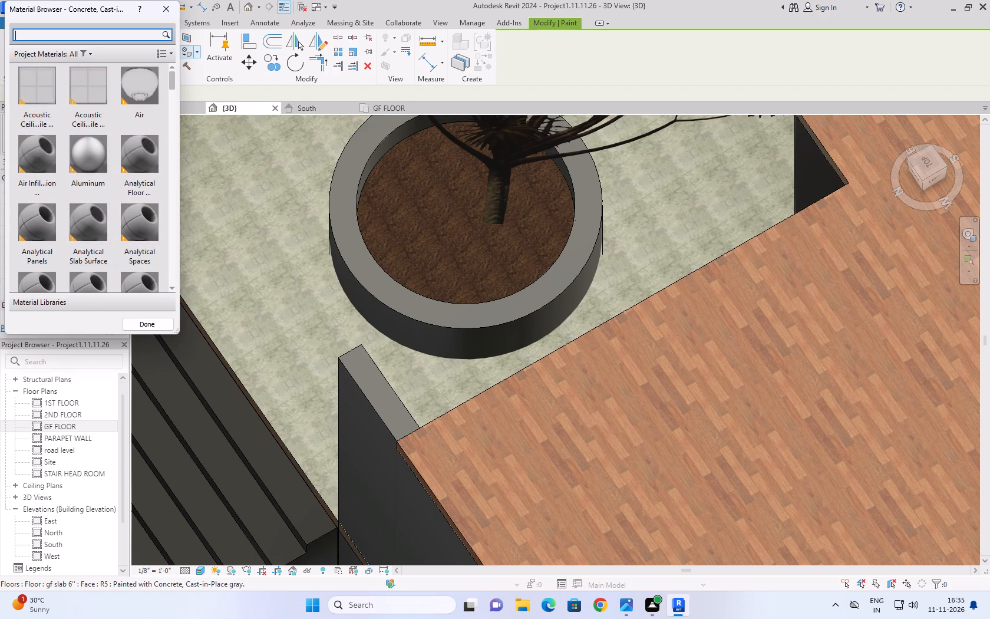
type("GR")
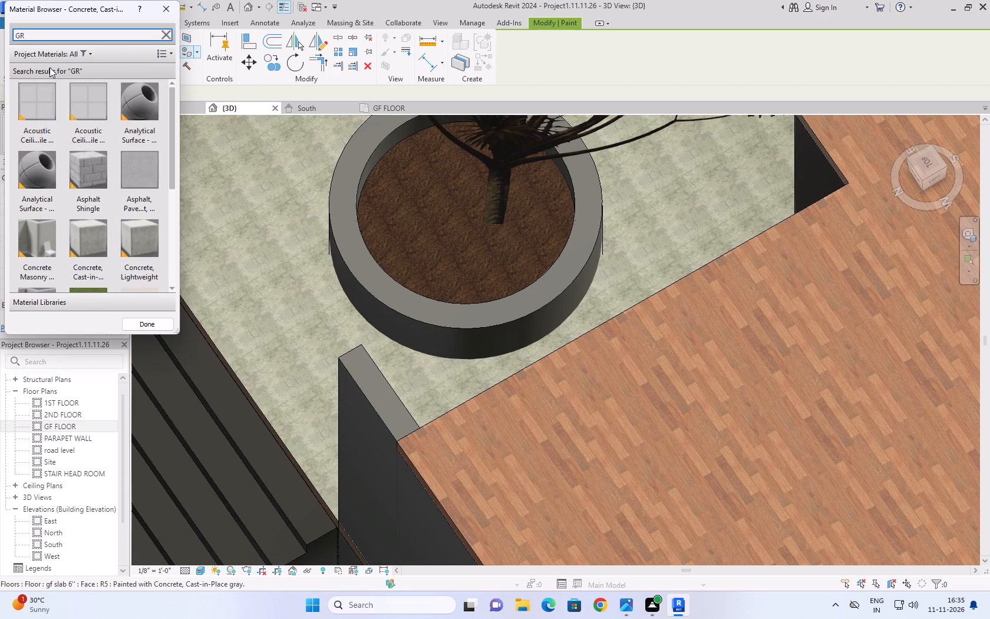
scroll(107, 204, "down", 2)
double_click(94, 123)
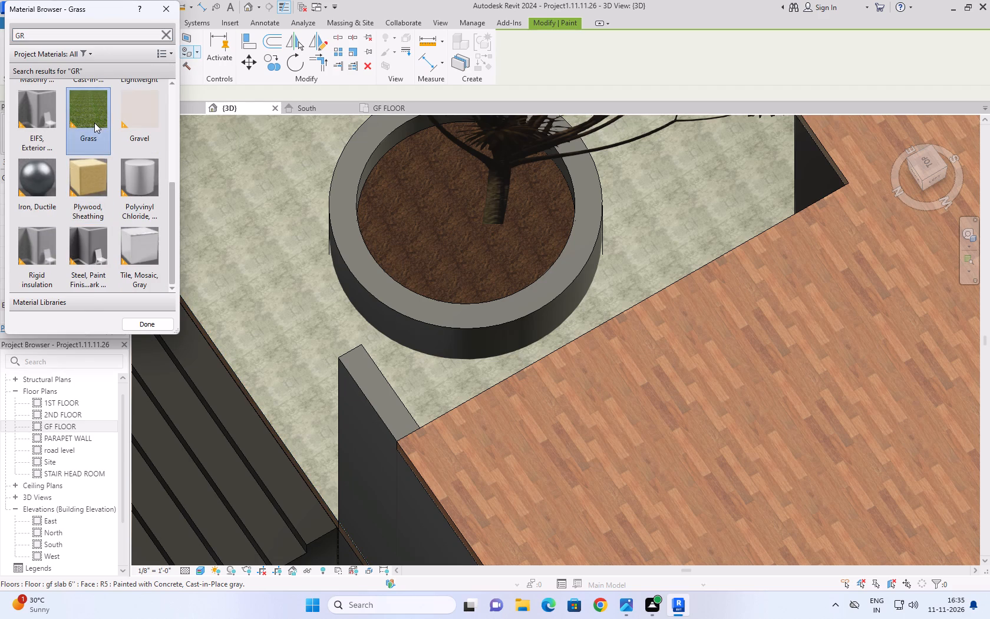
left_click(447, 235)
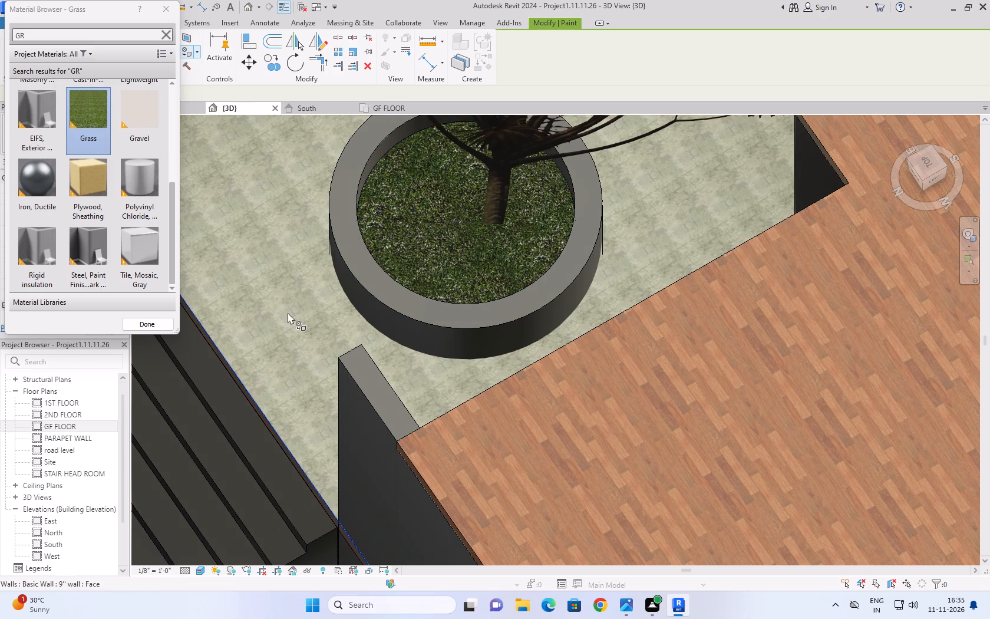
left_click(171, 321)
Inspect the planter's ring wall and grass infill around the tree from several angles.
middle_click_drag(318, 321, 445, 114, "shift")
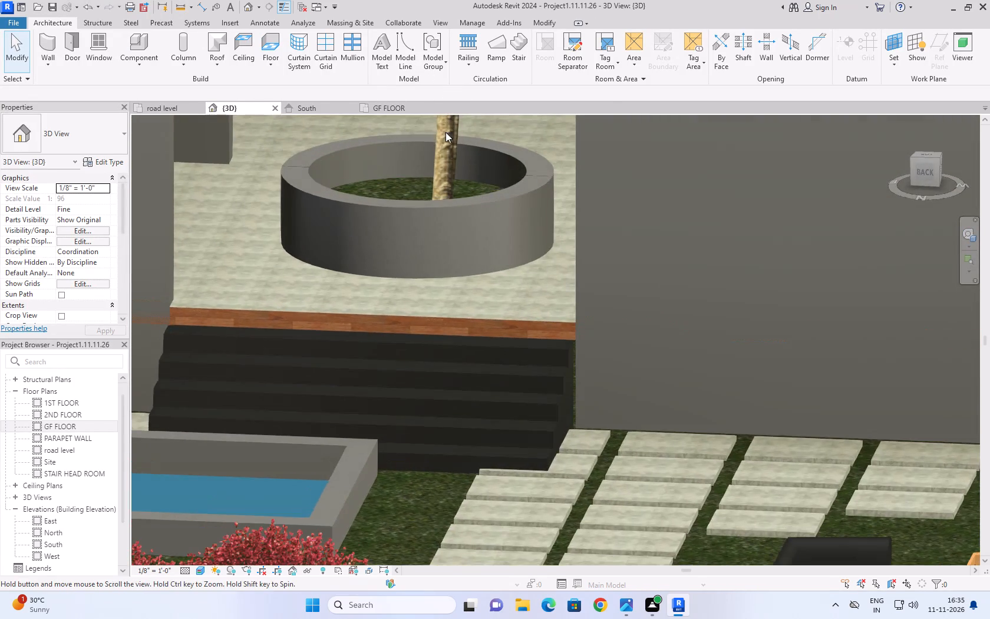
left_click(12, 51)
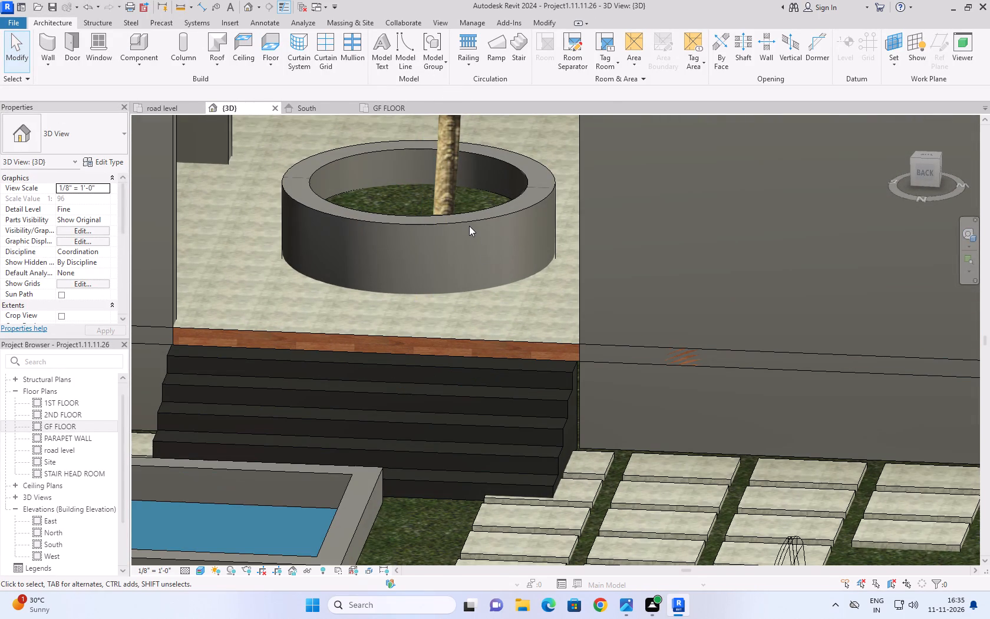
left_click(467, 221)
middle_click_drag(449, 310, 445, 289, "shift")
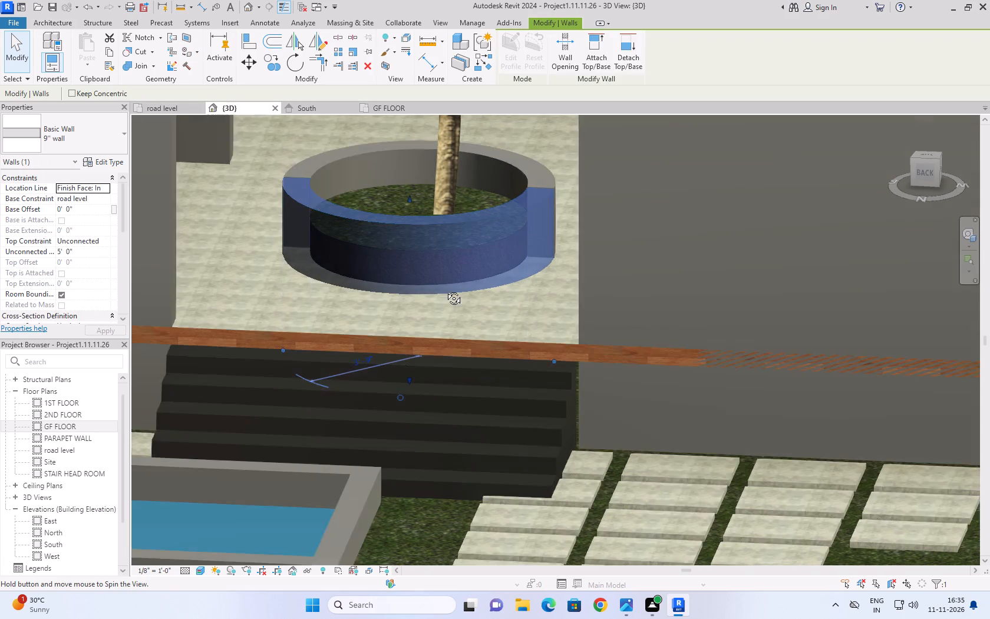
middle_click_drag(445, 289, 440, 259, "shift")
scroll(439, 243, "up", 6)
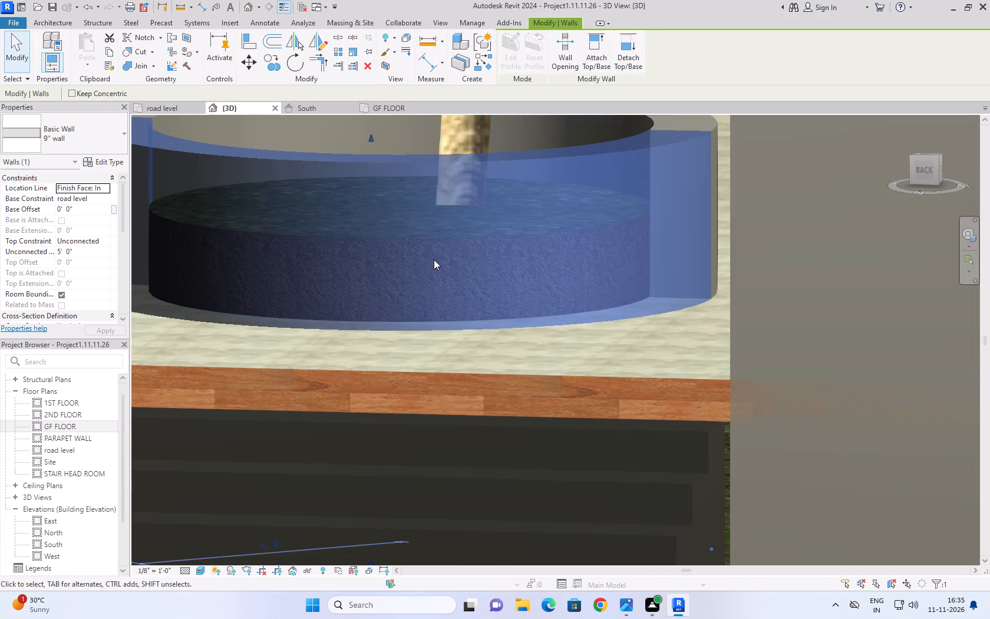
double_click(8, 58)
scroll(83, 136, "down", 2)
scroll(354, 329, "down", 5)
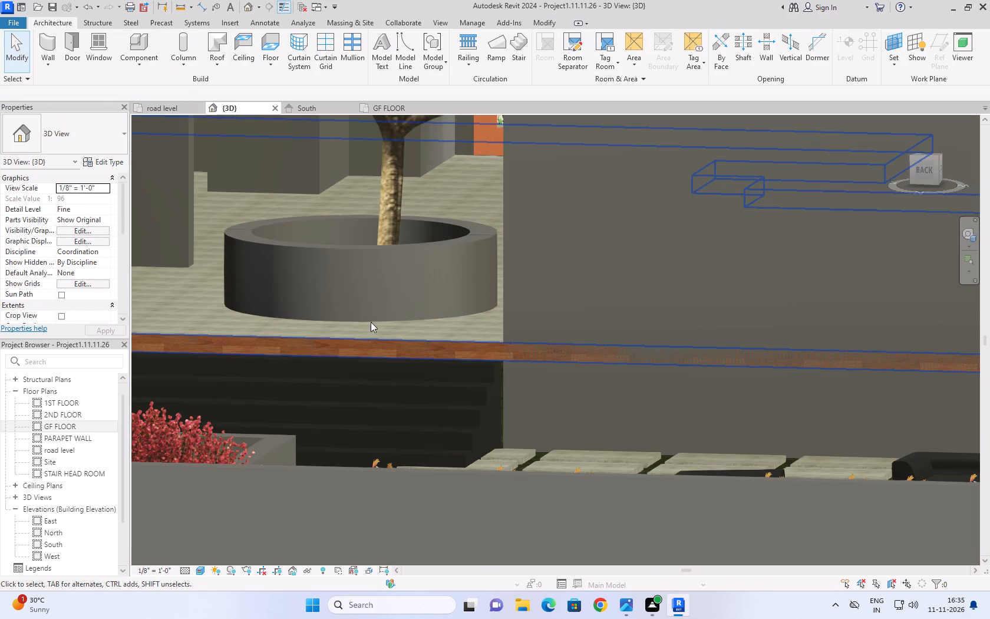
middle_click_drag(371, 322, 340, 544, "shift")
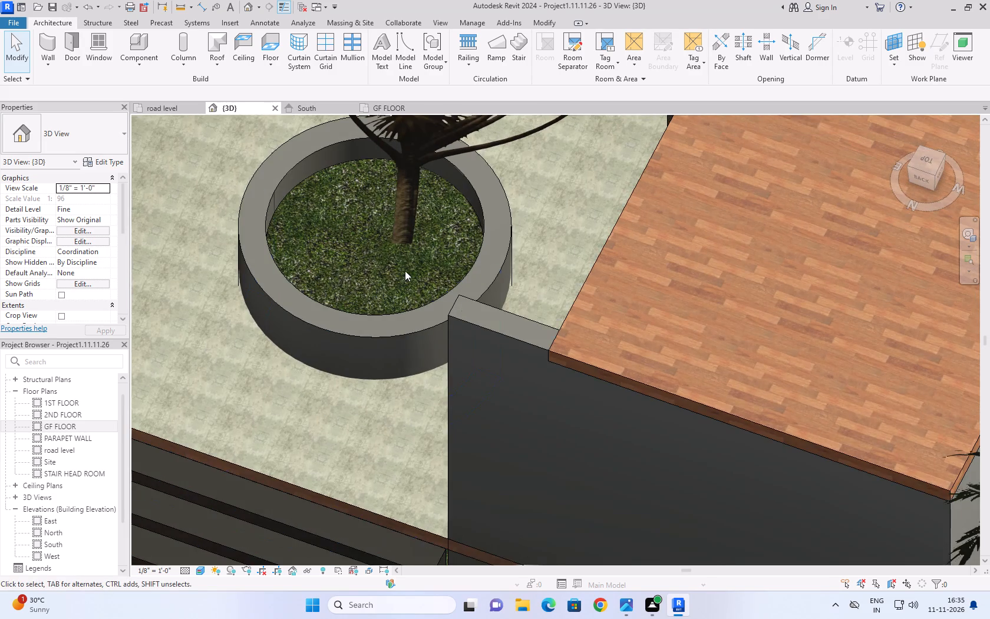
scroll(405, 271, "up", 8)
scroll(438, 291, "down", 3)
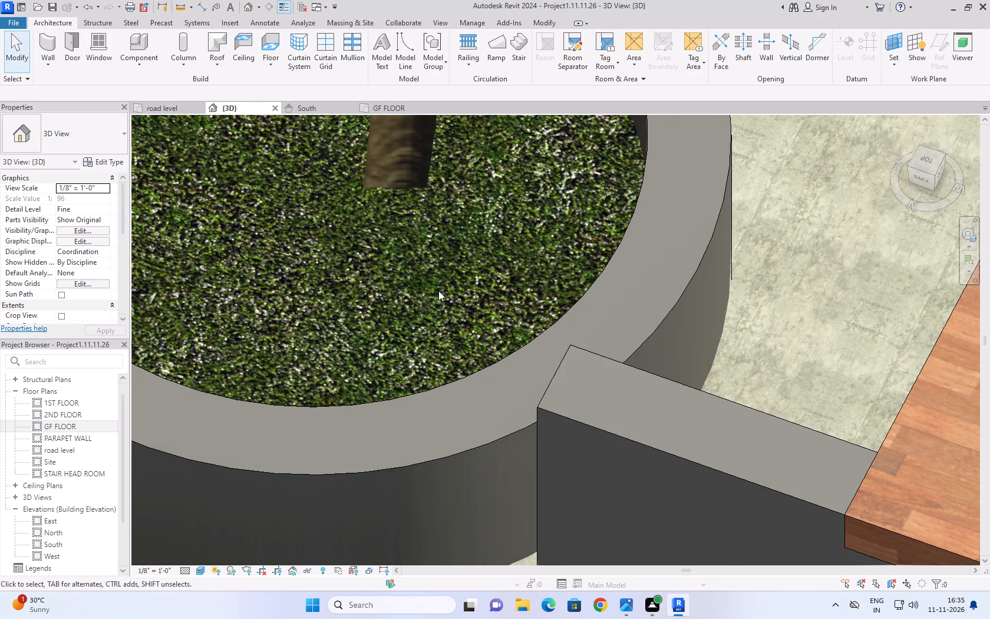
scroll(438, 291, "down", 2)
double_click(24, 49)
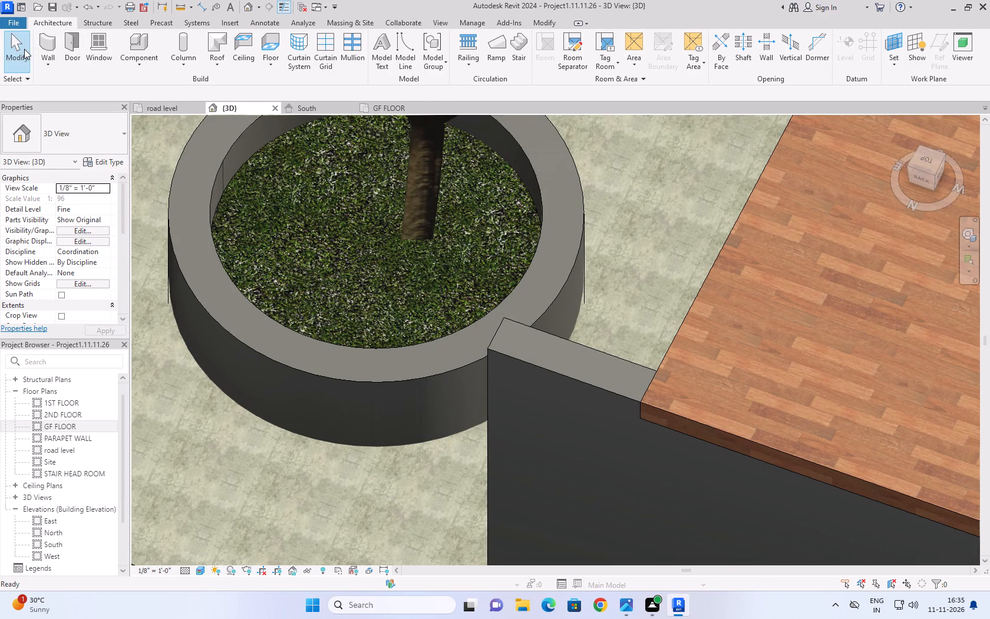
Change the structure layer material of the 1ST FLOOR slab's type, gf slab 6", to Concrete, Cast-in-Place gray.
scroll(664, 302, "down", 5)
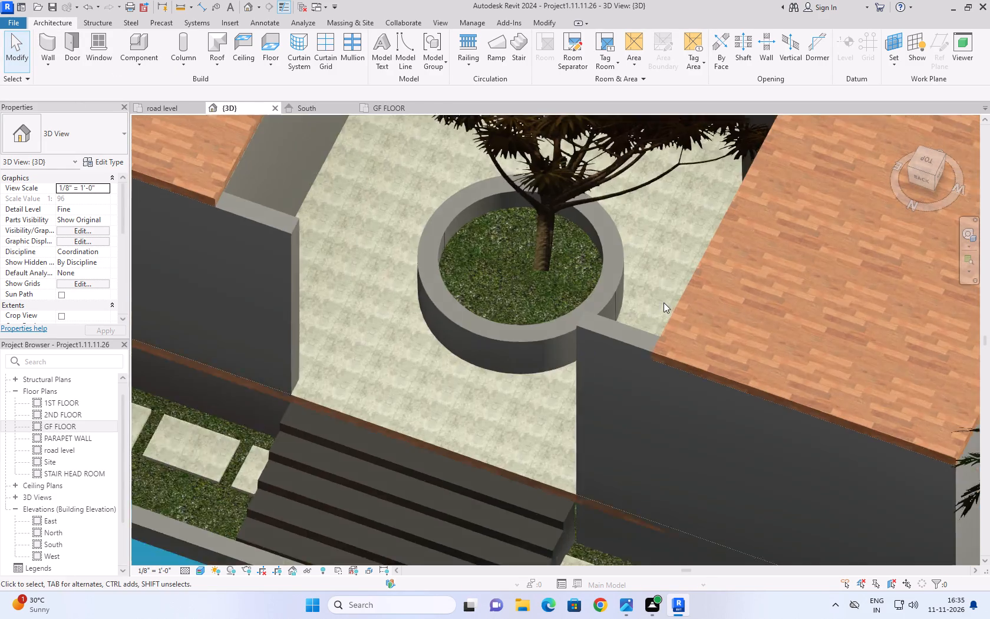
scroll(664, 302, "down", 5)
left_click(769, 366)
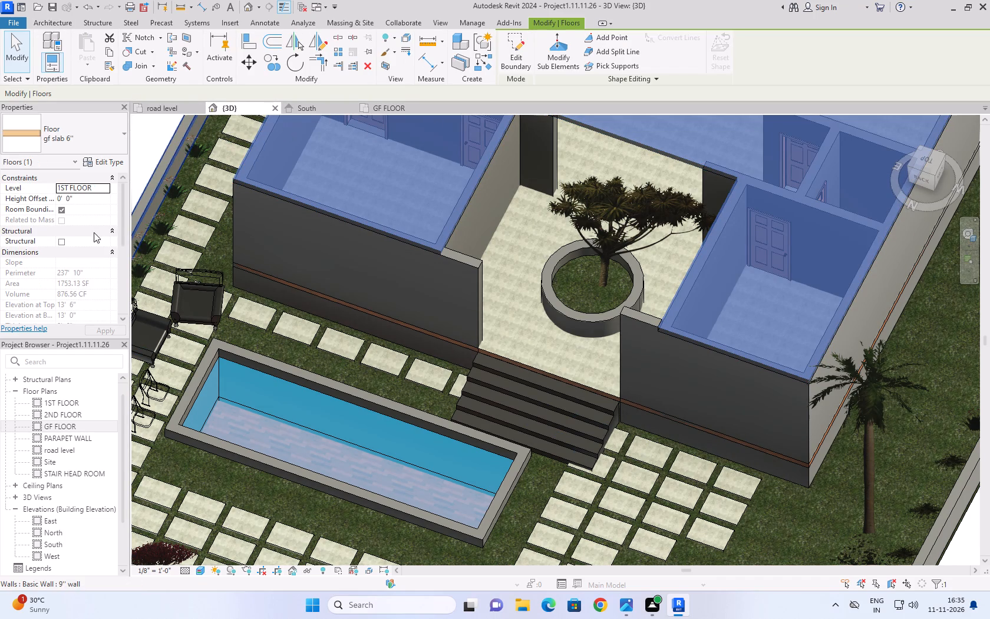
left_click(115, 154)
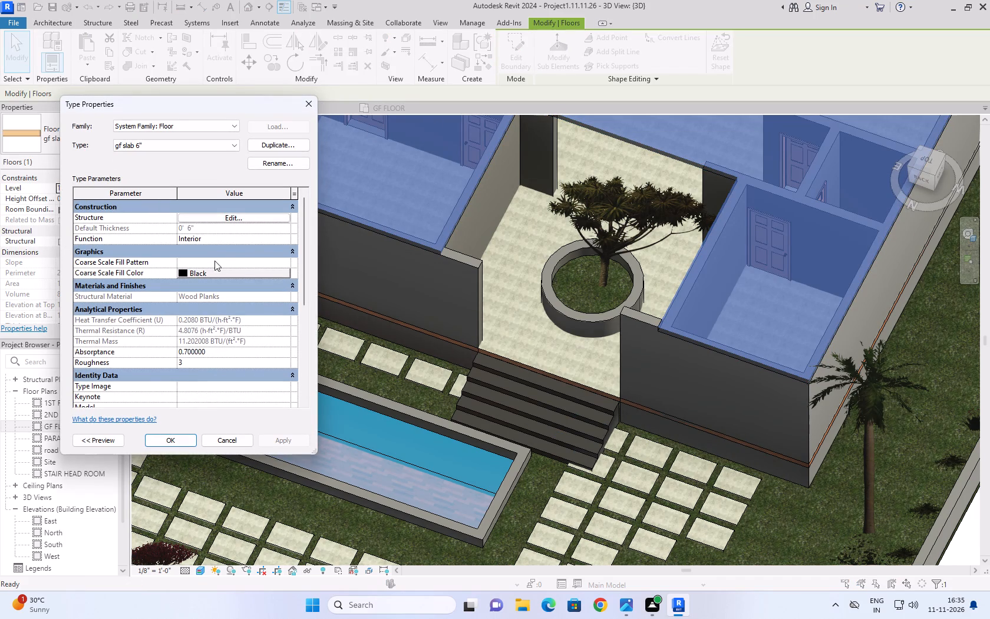
left_click(259, 216)
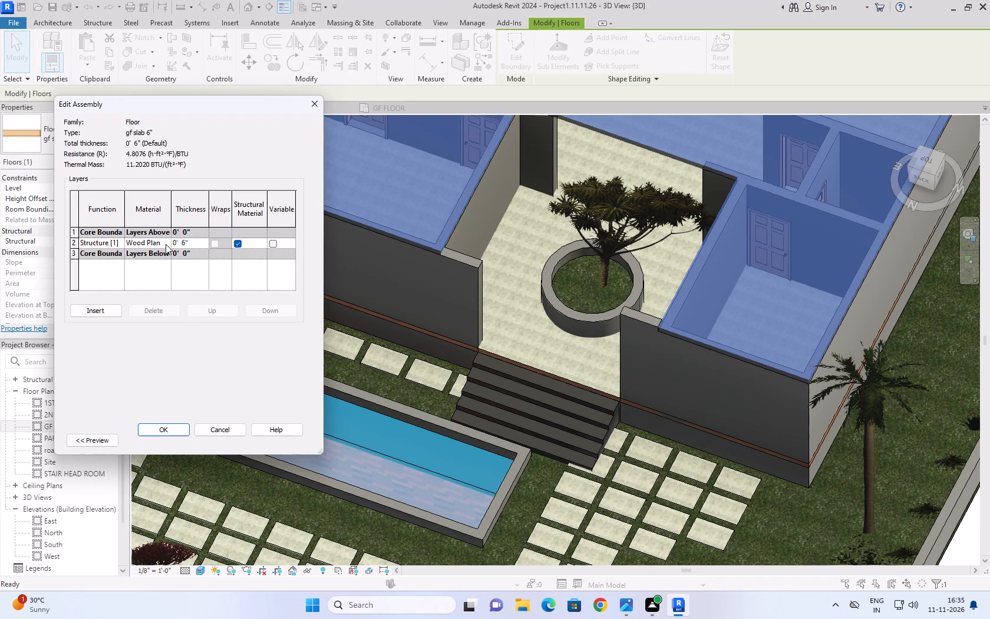
left_click(166, 244)
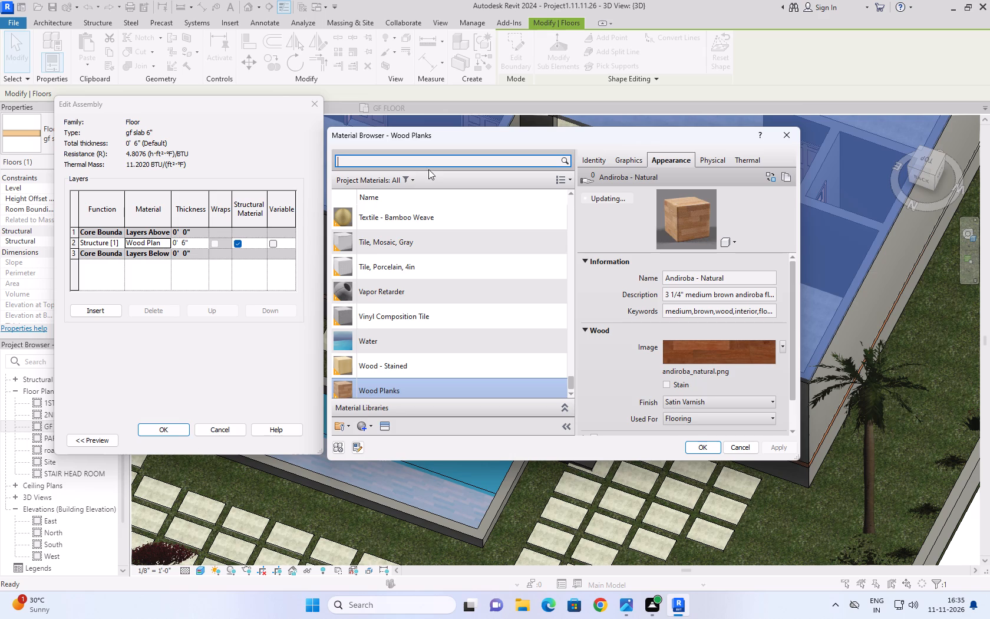
left_click(428, 166)
type("CASR")
key("BackSpace")
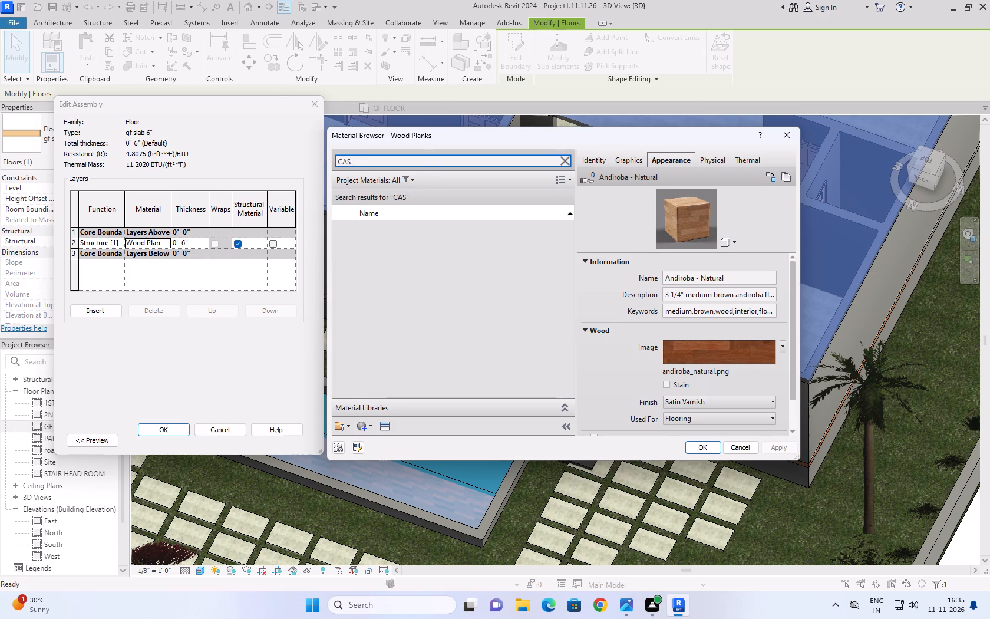
key("t")
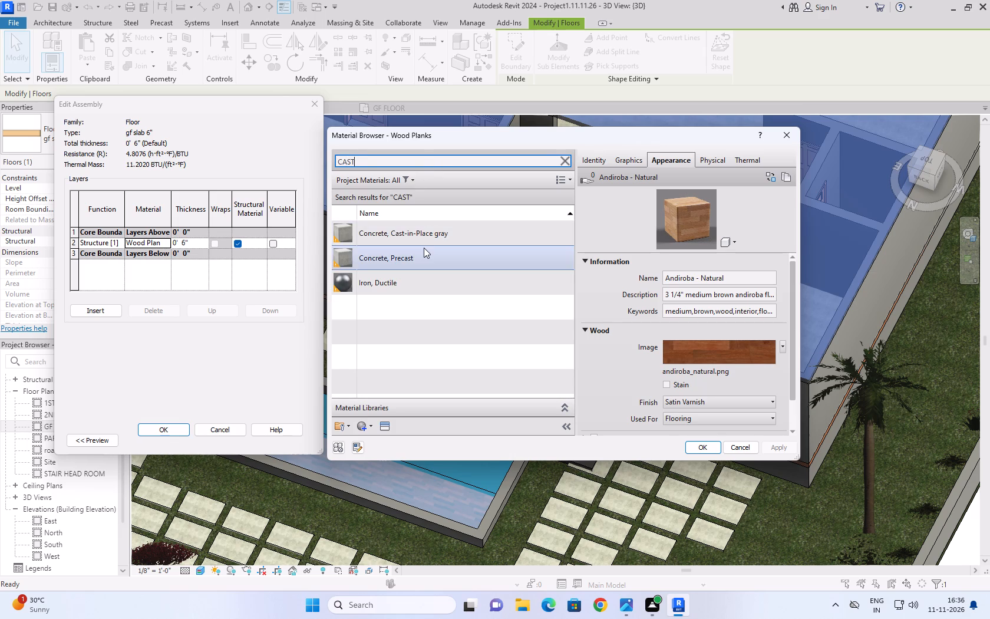
left_click(427, 235)
left_click(698, 441)
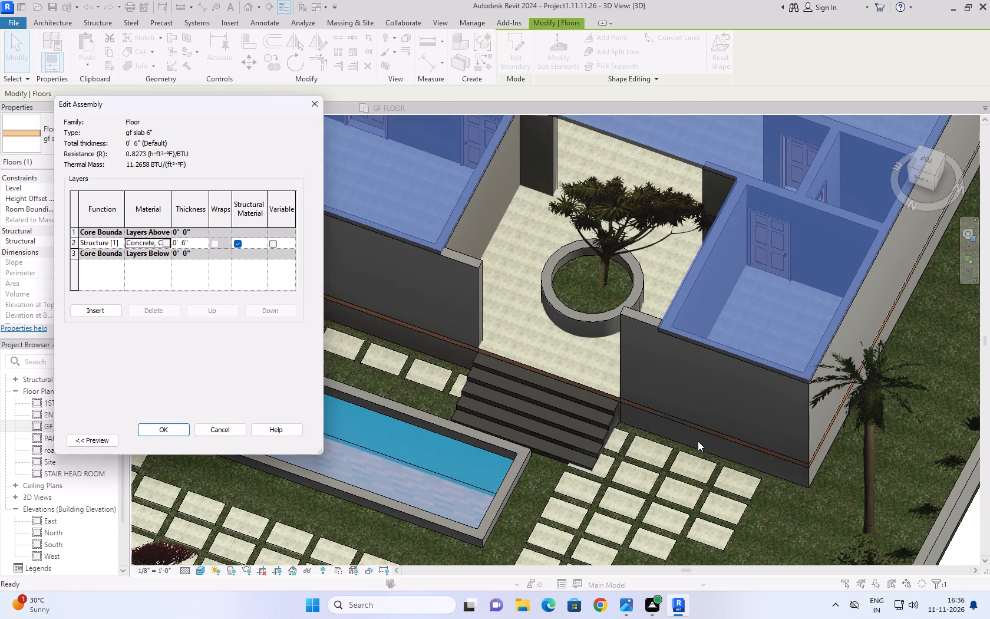
left_click(158, 428)
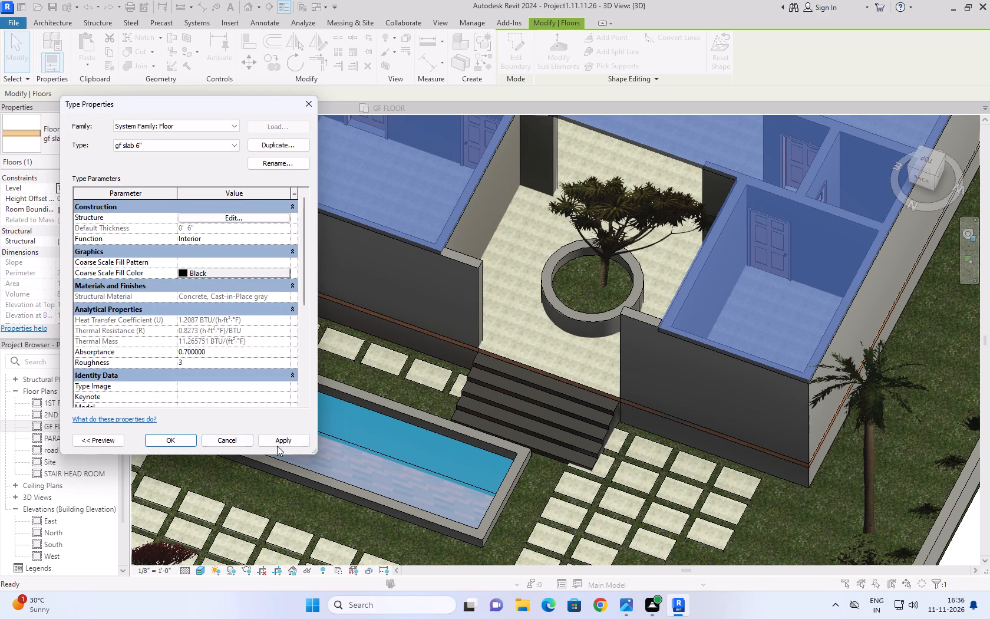
left_click(284, 443)
left_click(179, 443)
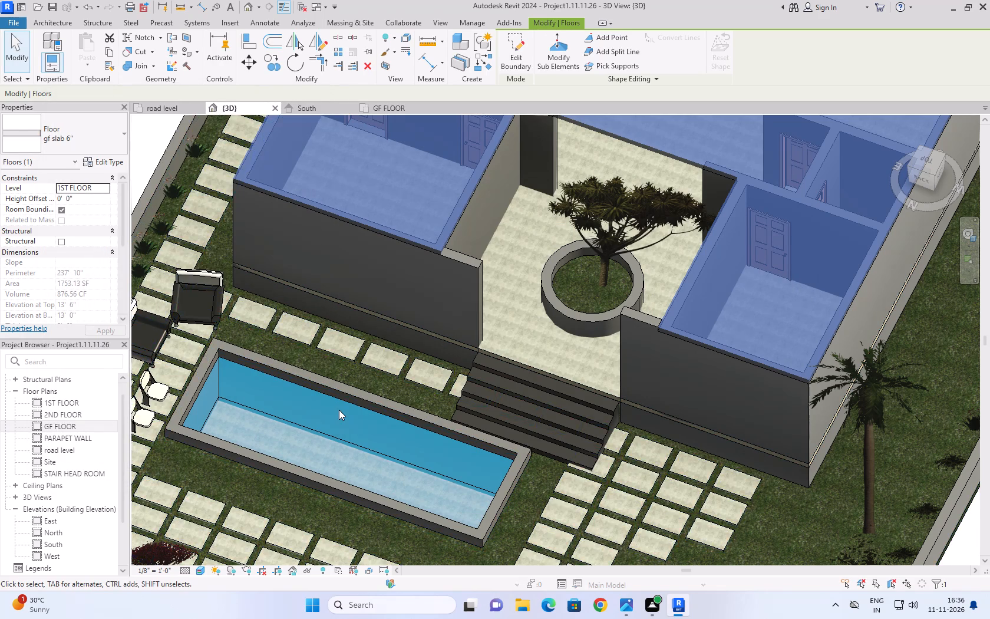
scroll(339, 410, "down", 8)
left_click(635, 439)
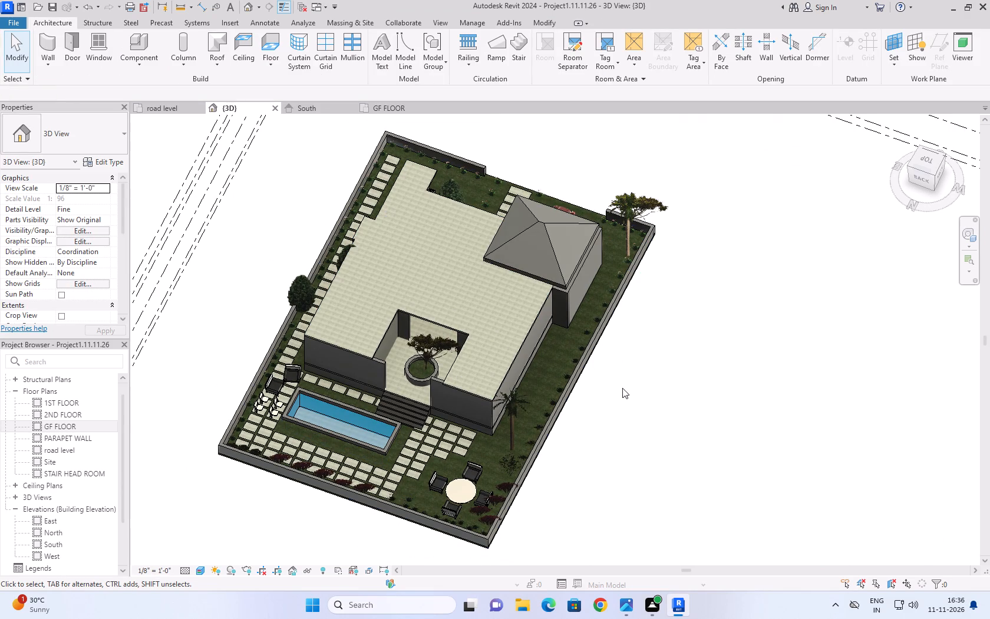
Inspect the house's front side, carport roof and entrance from several angles in the 3D view.
left_click(899, 126)
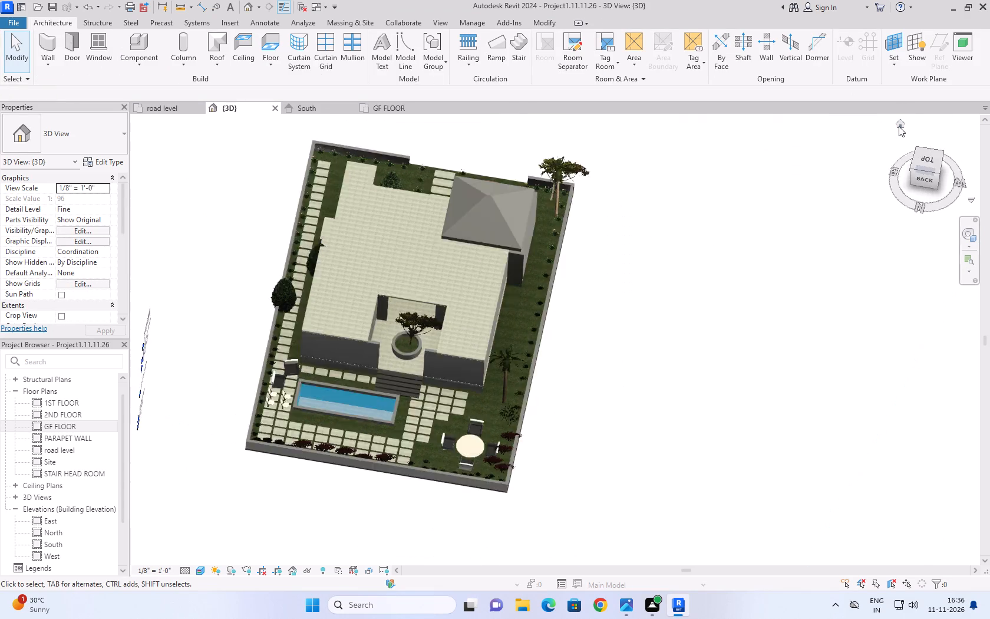
scroll(752, 464, "up", 7)
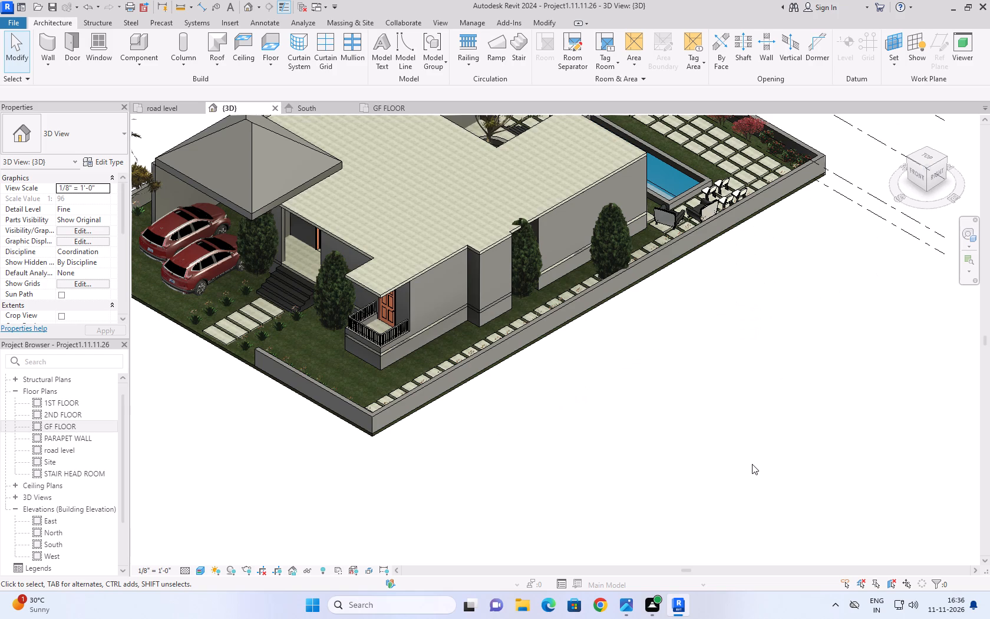
middle_click_drag(262, 478, 346, 483, "shift")
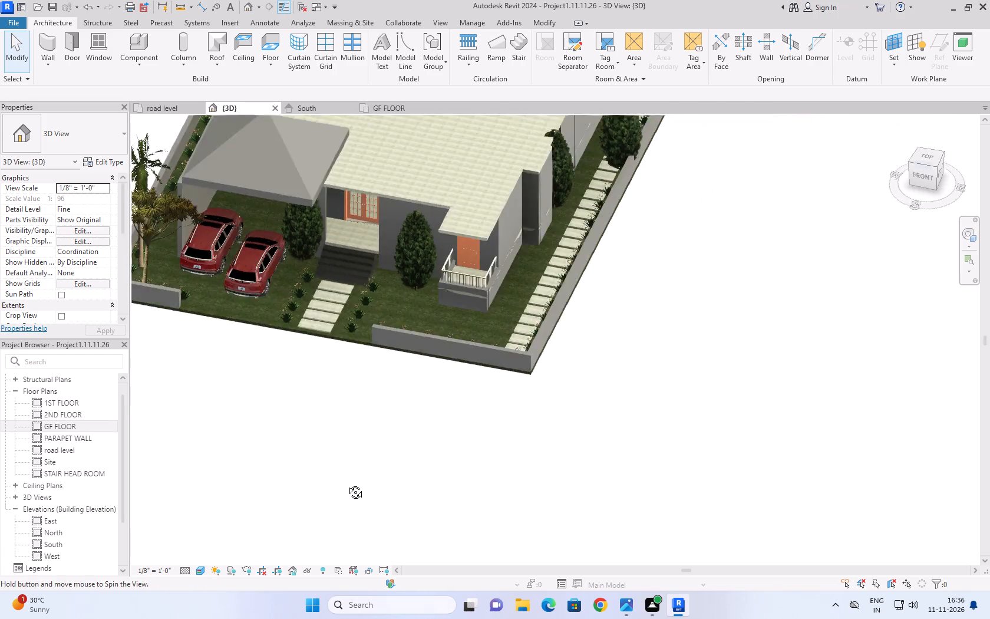
middle_click_drag(346, 483, 406, 486, "shift")
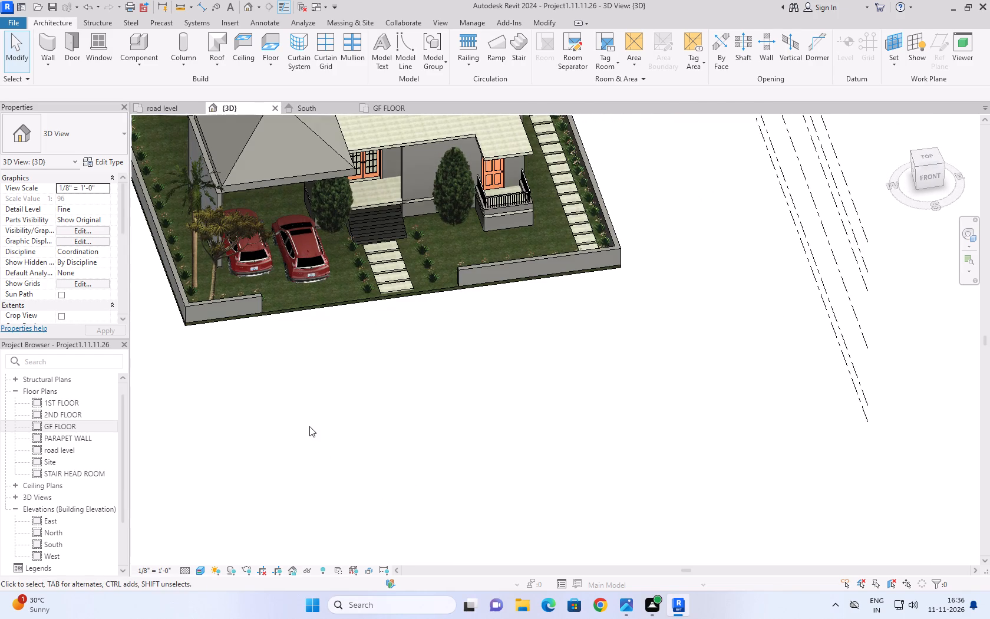
middle_click_drag(309, 426, 283, 360)
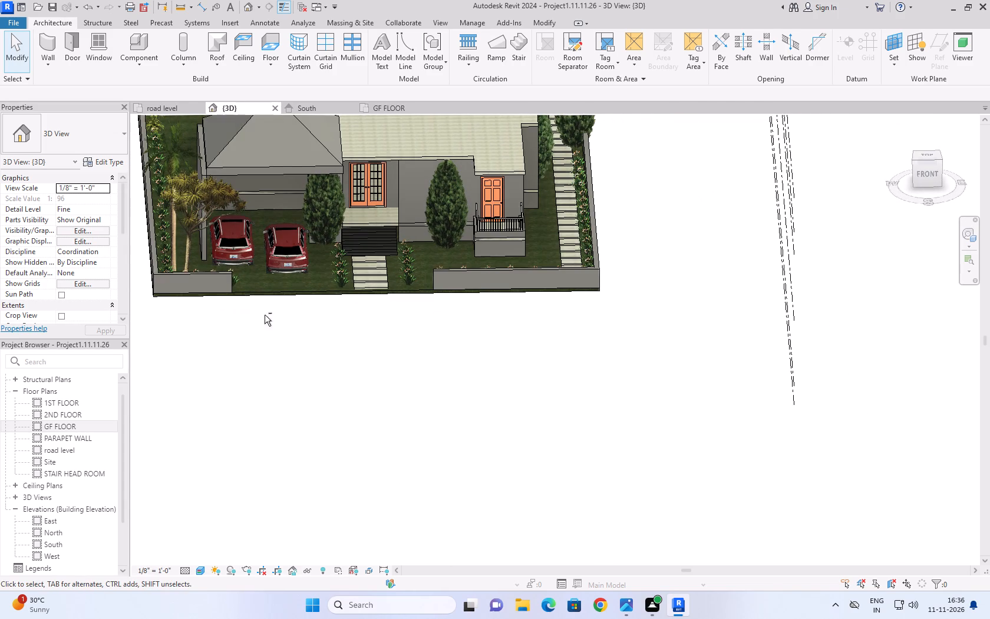
middle_click_drag(265, 313, 258, 261, "shift")
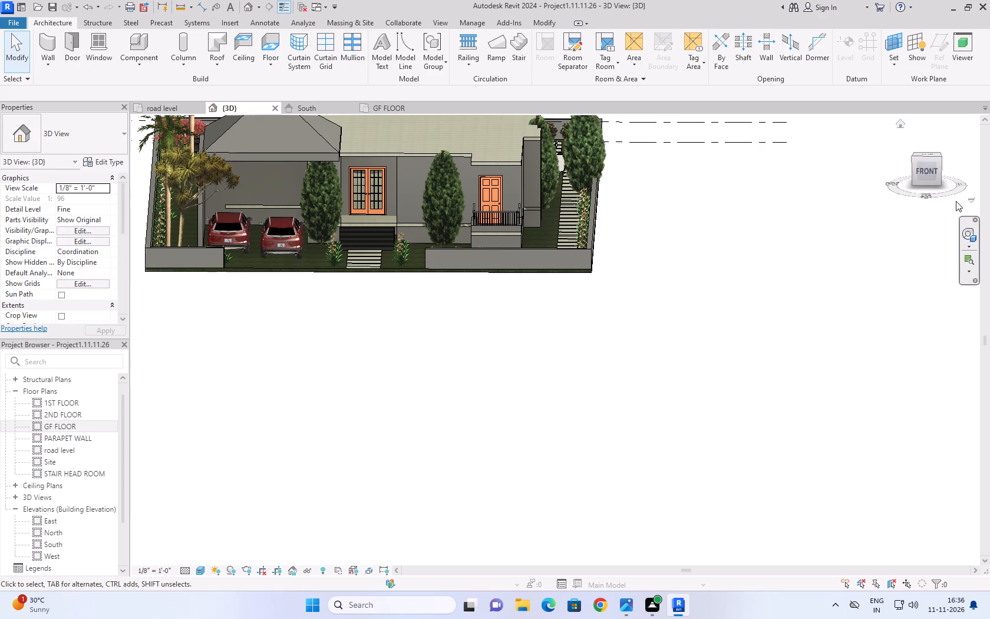
left_click(899, 128)
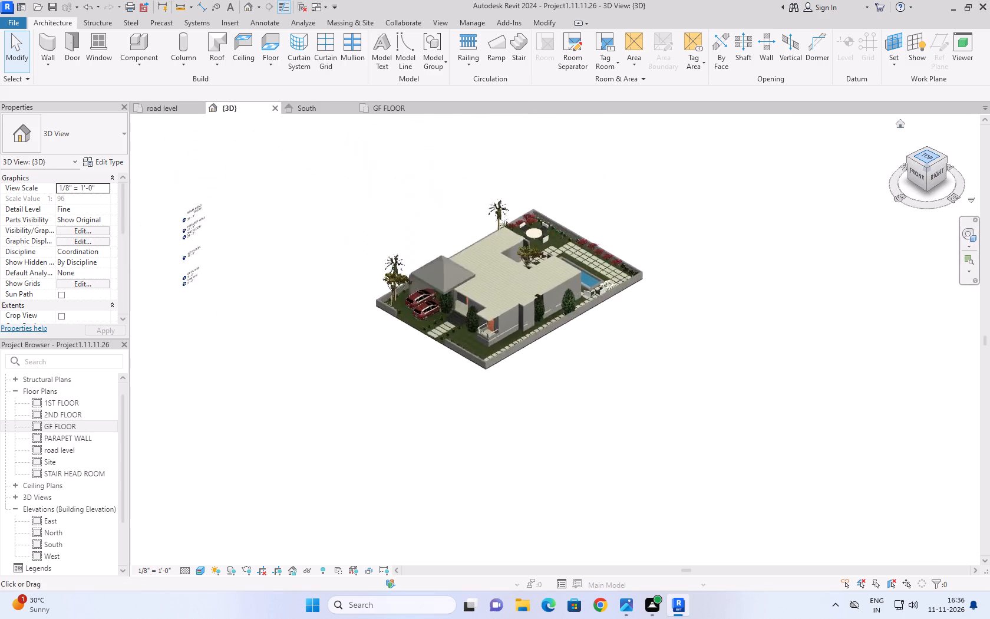
Nudge the carport's west 9" wall eastward until its outer face lines up with the west edge of the hipped roof.
left_click(927, 157)
scroll(567, 423, "up", 2)
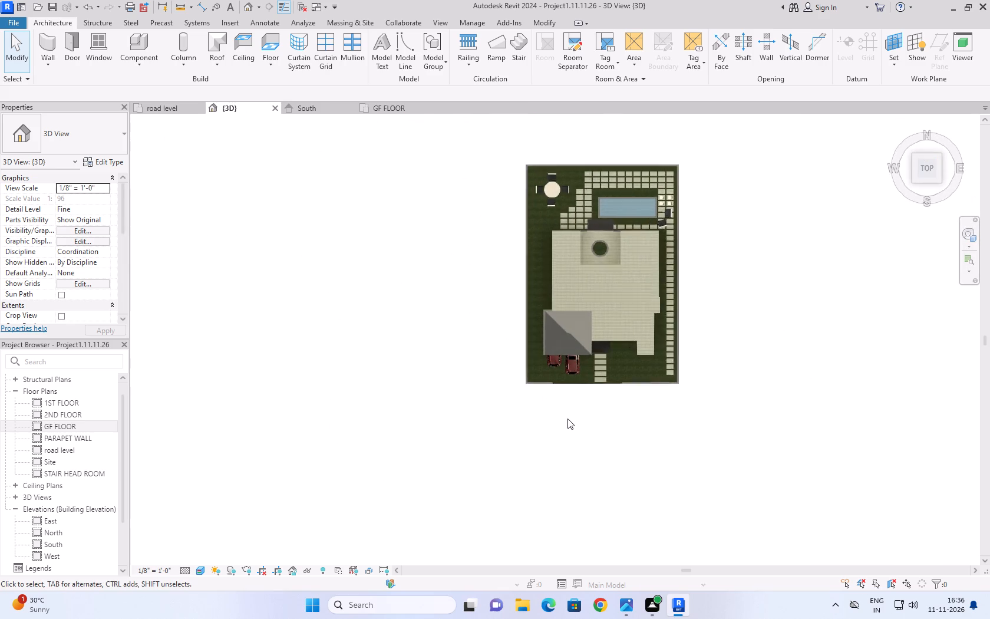
scroll(567, 419, "up", 9)
middle_click_drag(560, 369, 481, 587)
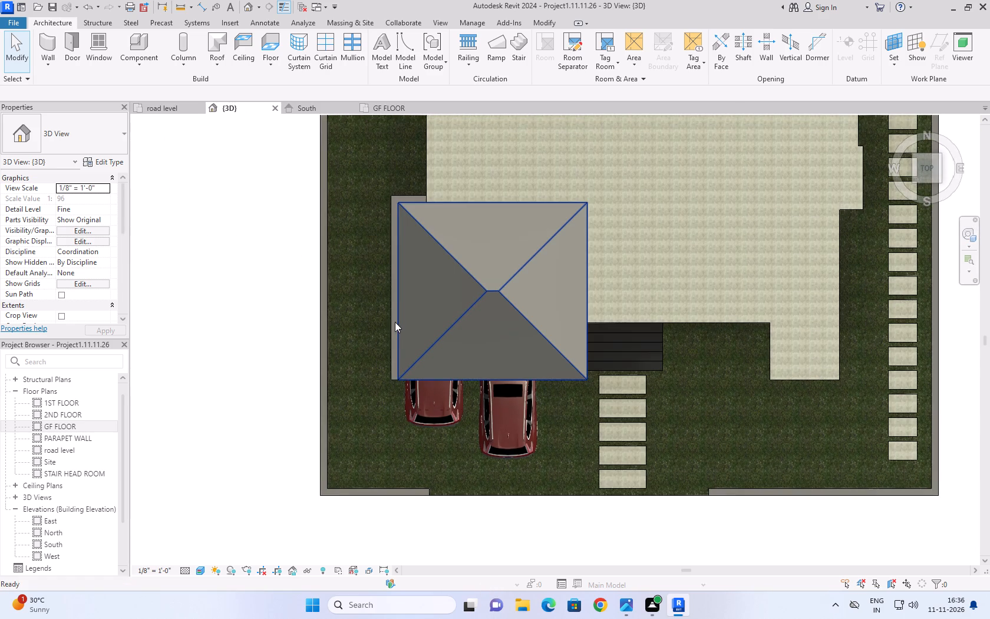
left_click(391, 284)
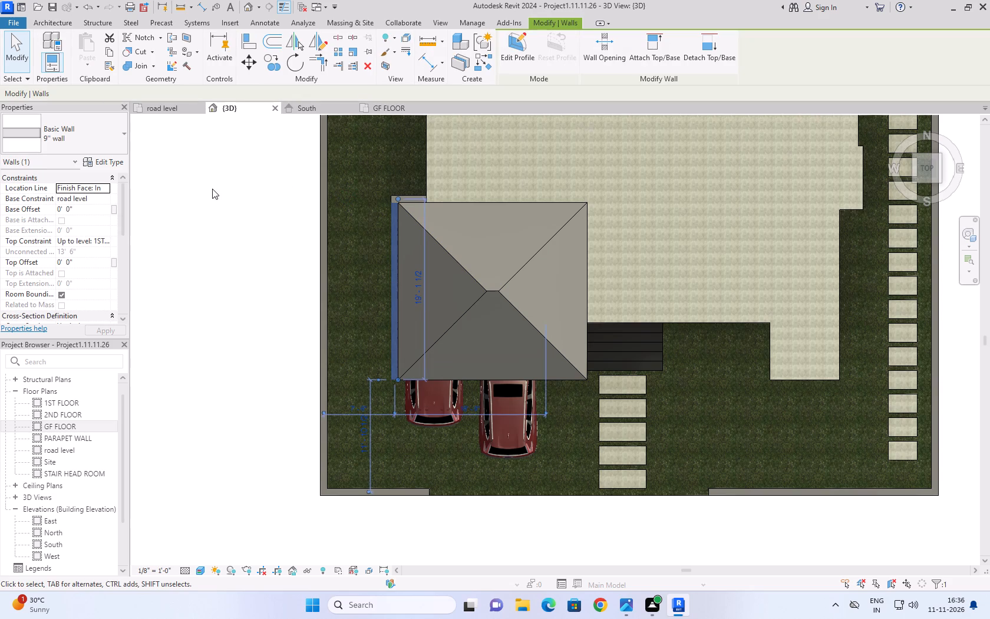
left_click(170, 111)
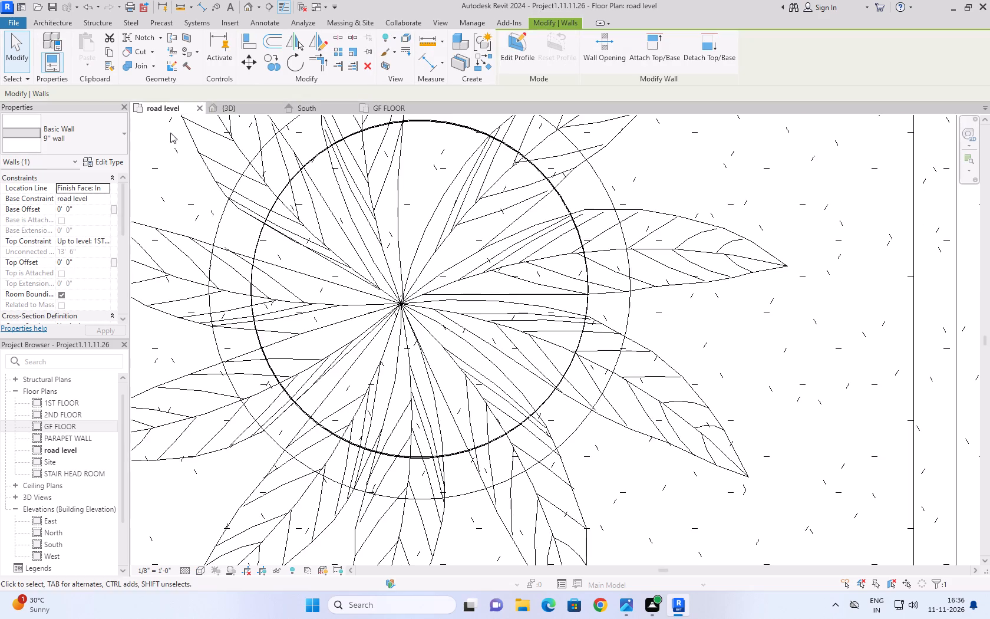
scroll(404, 314, "down", 20)
scroll(404, 314, "down", 3)
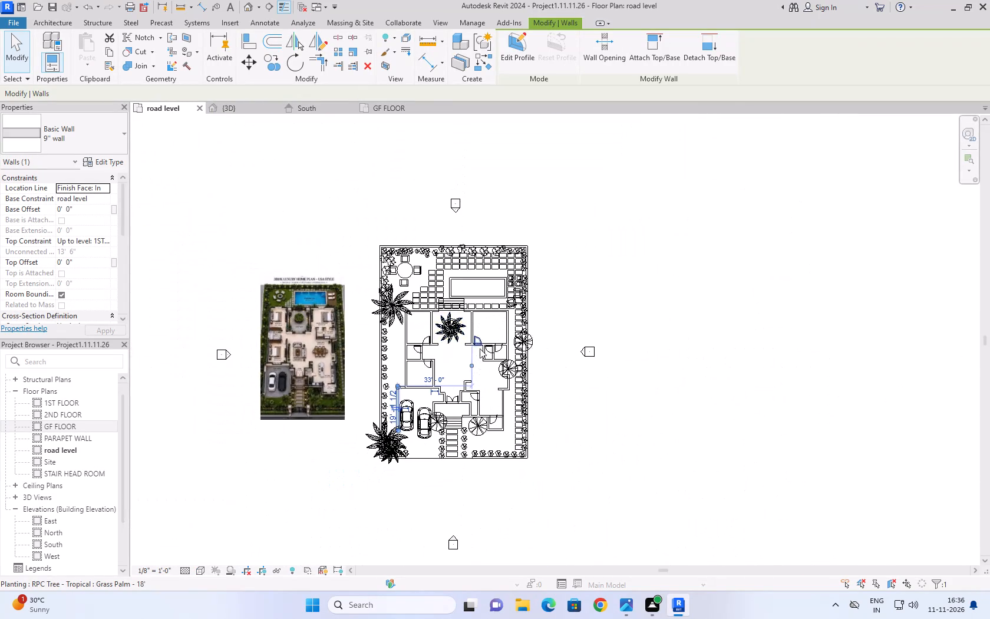
scroll(425, 440, "up", 13)
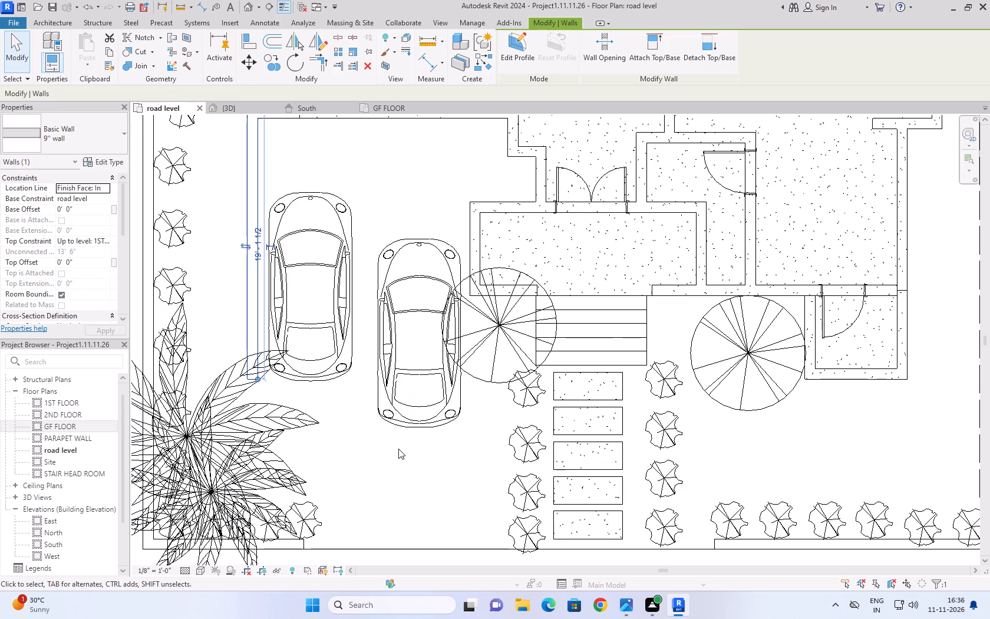
scroll(398, 449, "down", 6)
left_click(254, 106)
scroll(514, 522, "down", 5)
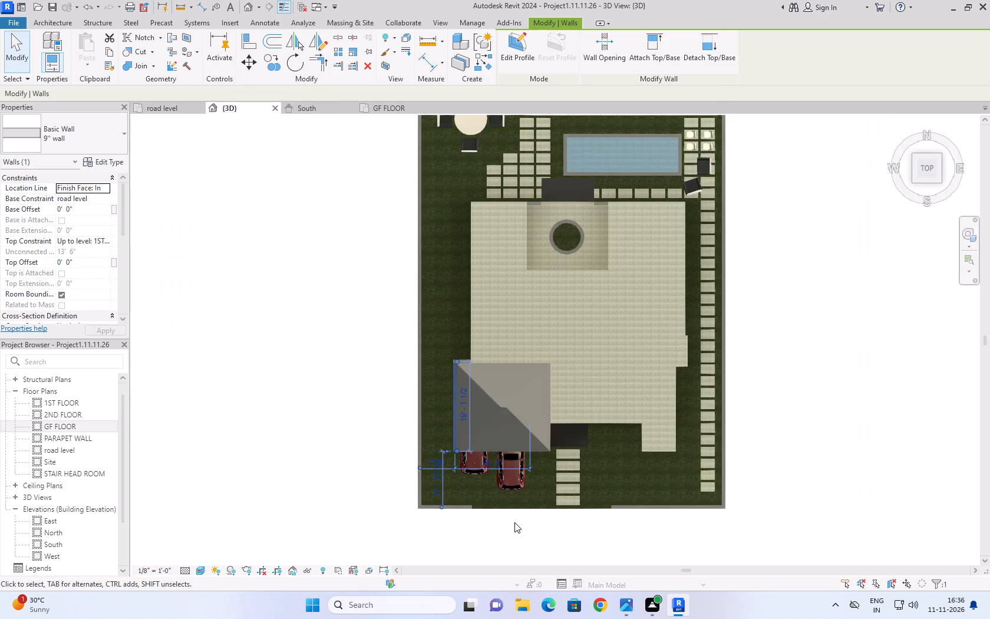
scroll(482, 404, "up", 10)
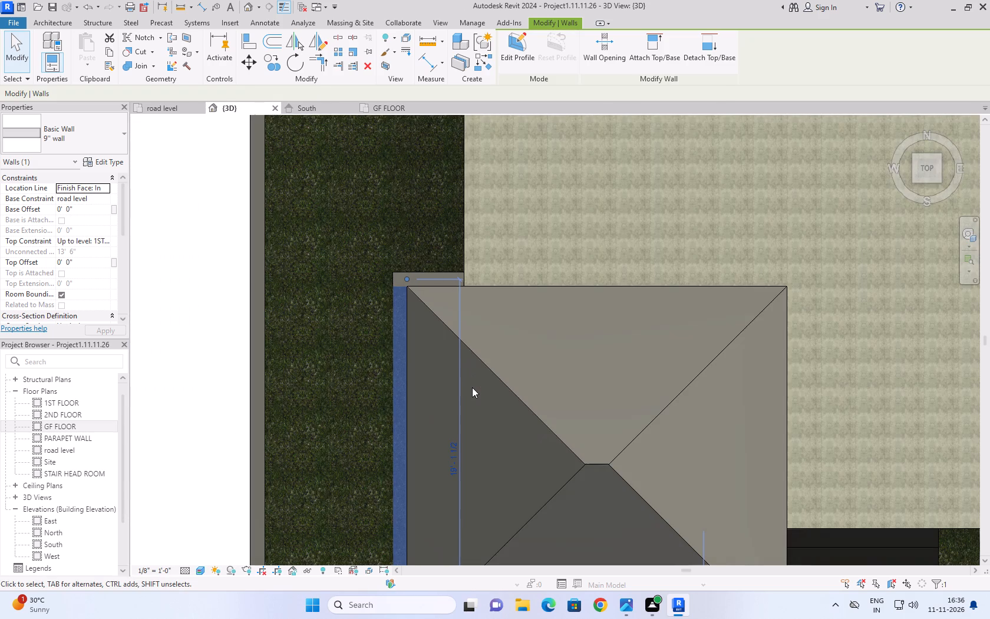
key("Right")
key("Right")
key("Right")
key("Right")
key("Right")
key("Right")
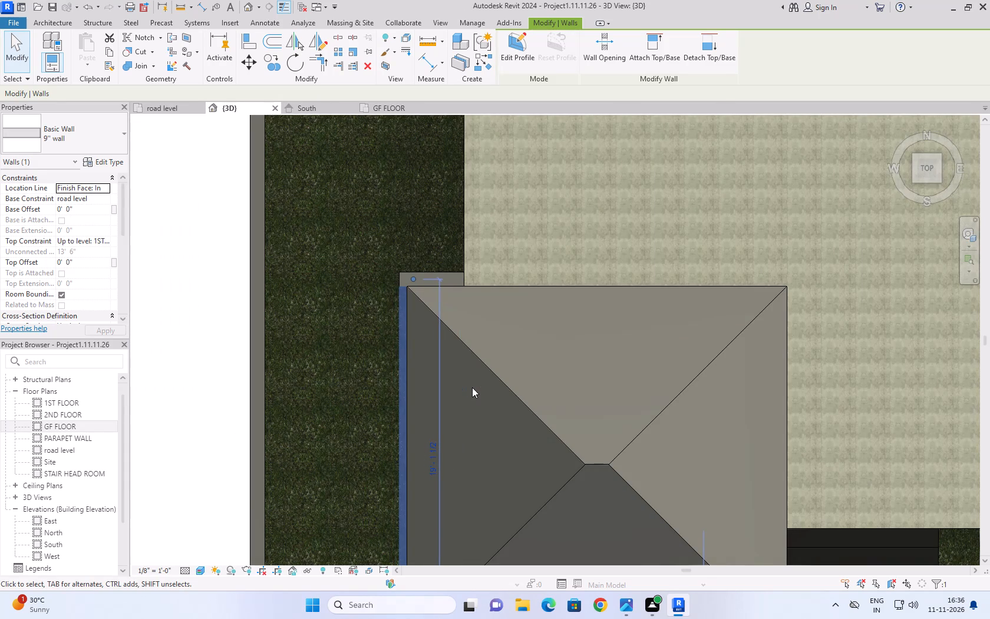
key("Right")
key("Right")
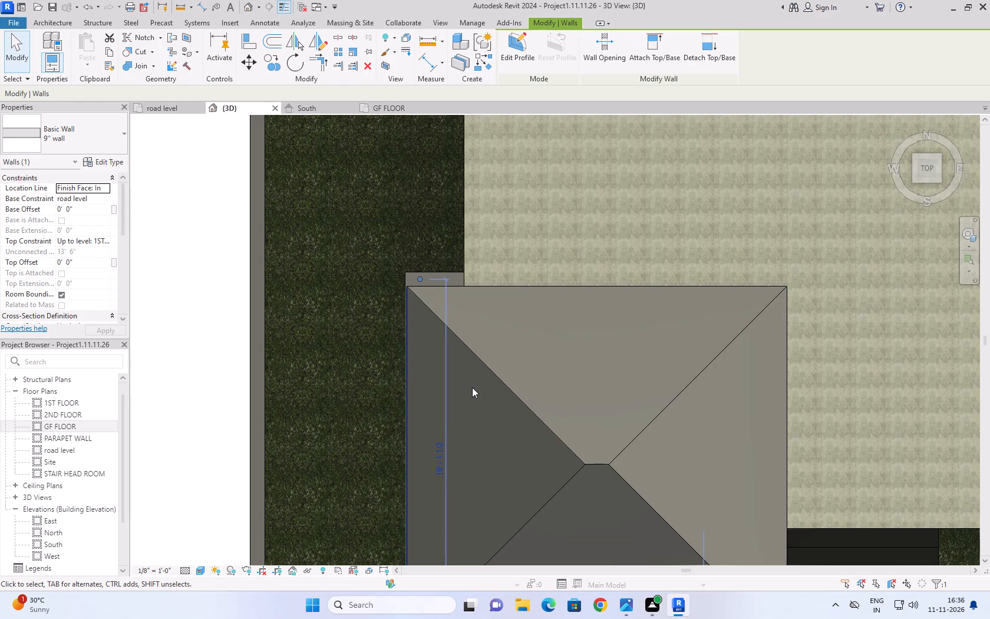
key("Right")
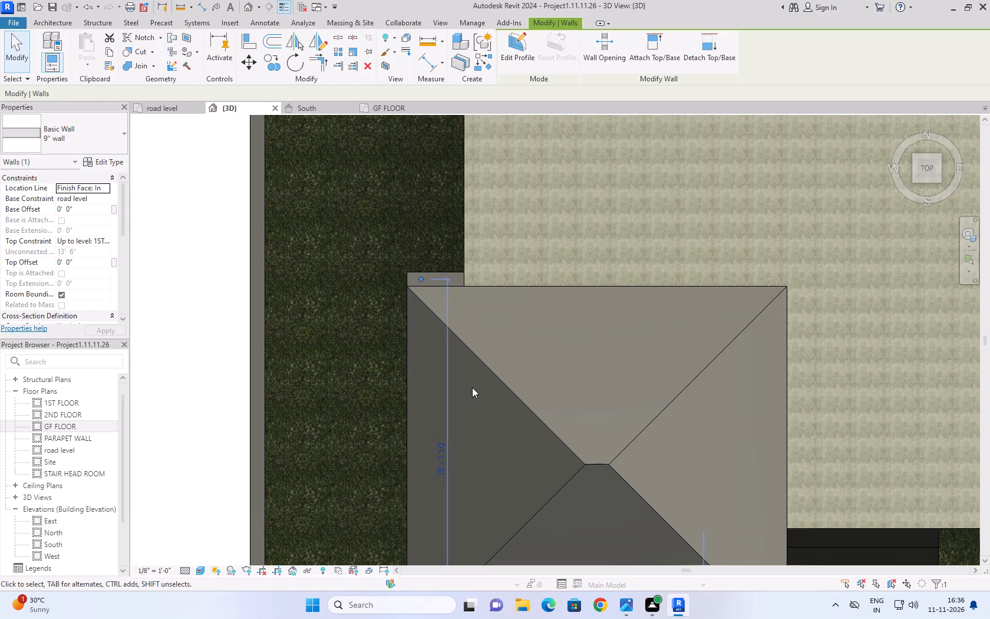
Nudge the short 9" wall at the carport's northwest corner southward under the roof's north edge, and check it in the road level plan.
left_click(451, 269)
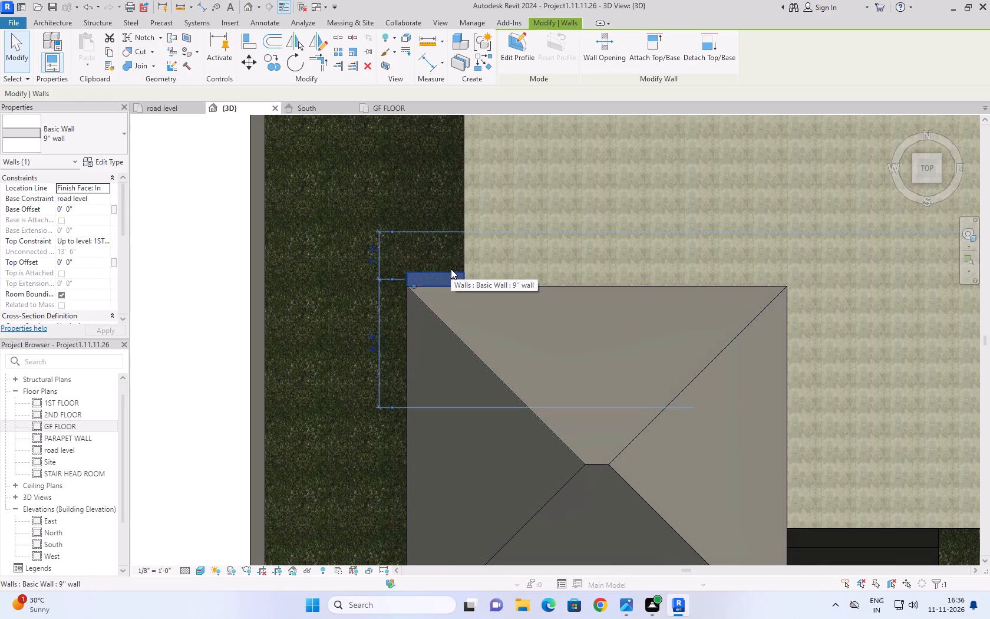
key("Down")
key("Down")
key("Down")
key("Down")
key("Down")
key("Down")
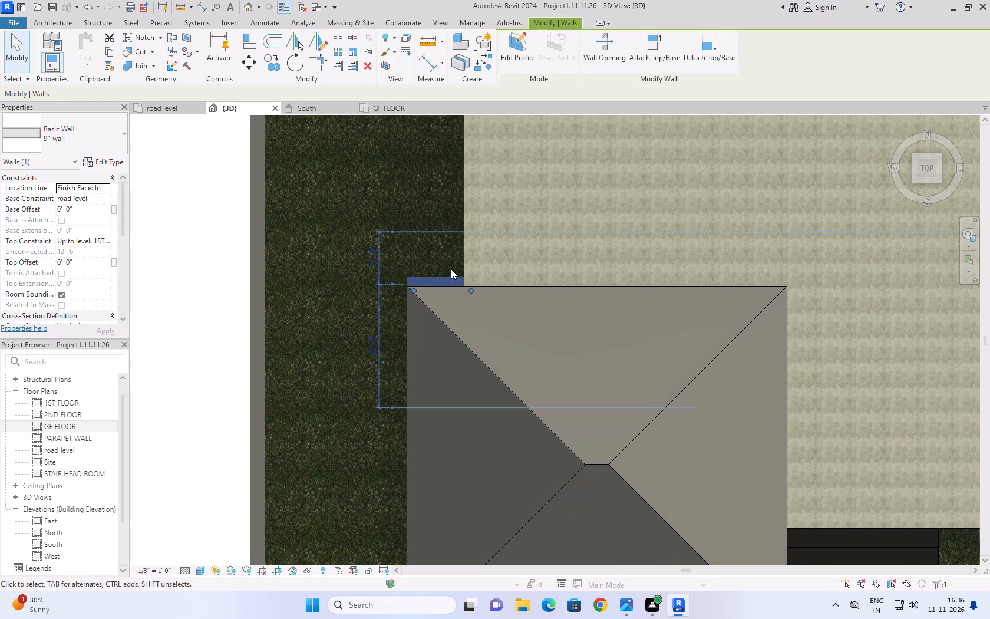
key("Down")
key("Down")
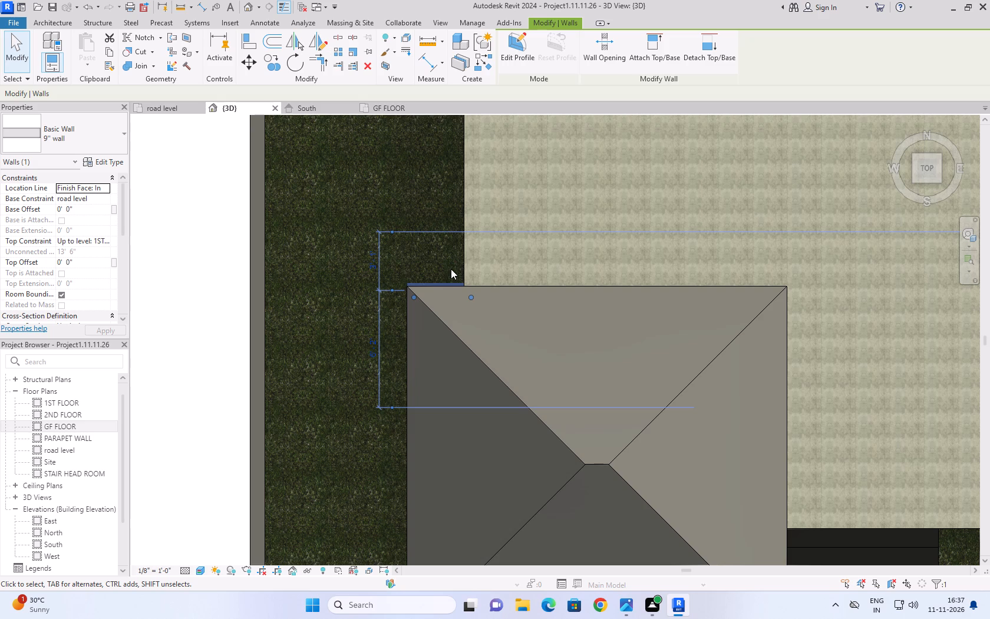
key("Down")
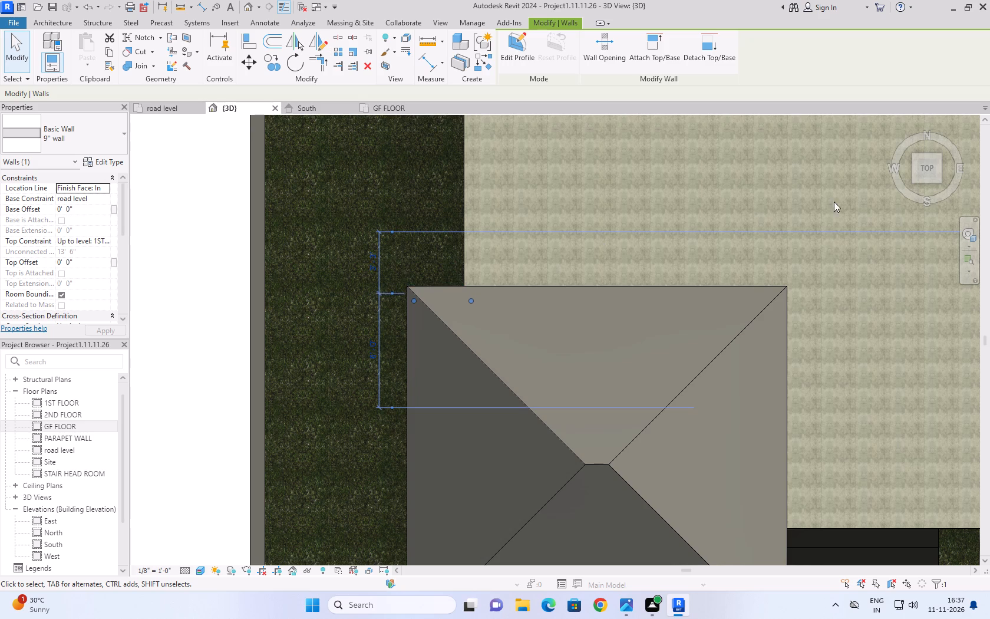
left_click(159, 101)
left_click(161, 107)
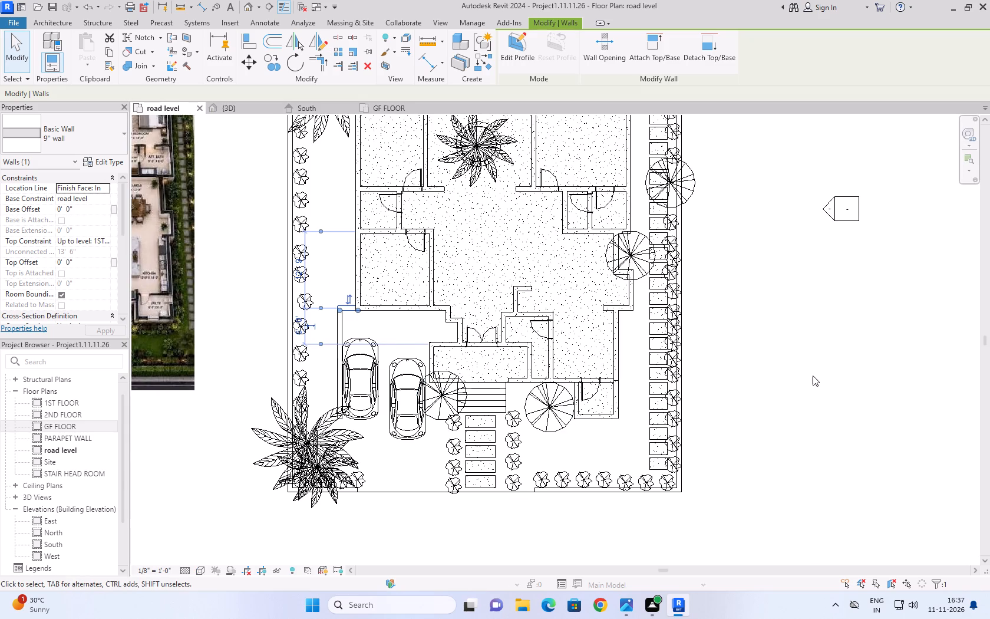
left_click(238, 107)
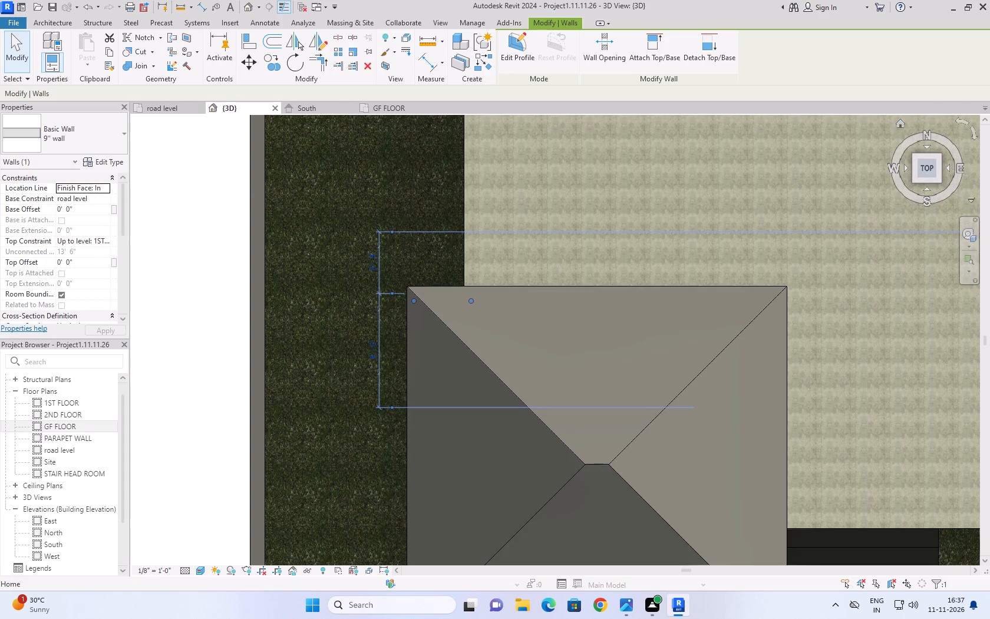
Inspect the carport roof, its realigned walls and the parked cars from the front, below and above in the 3D view.
left_click(899, 123)
scroll(551, 425, "up", 4)
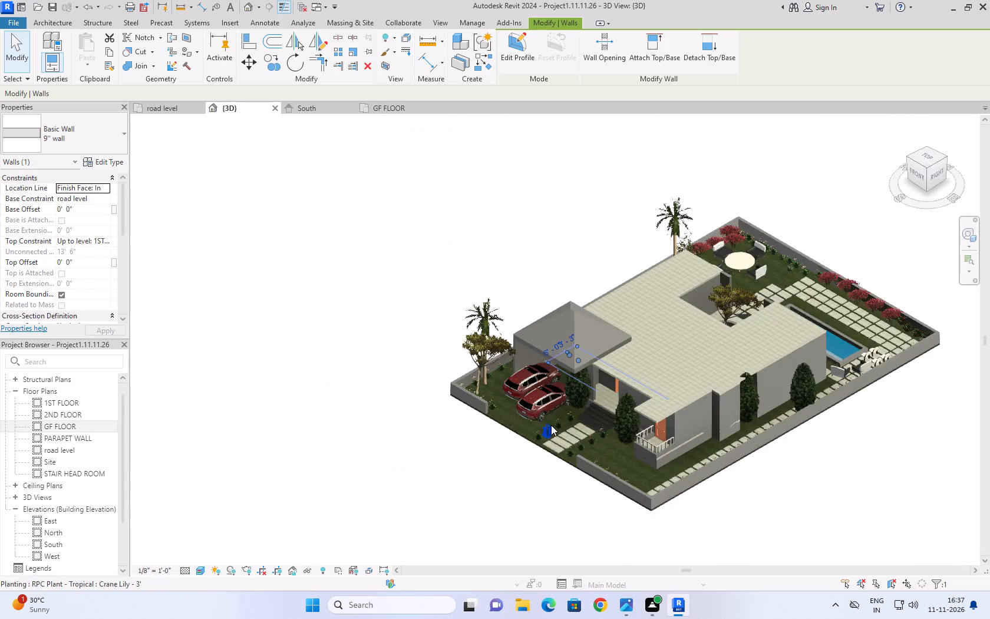
scroll(551, 425, "up", 6)
left_click(191, 323)
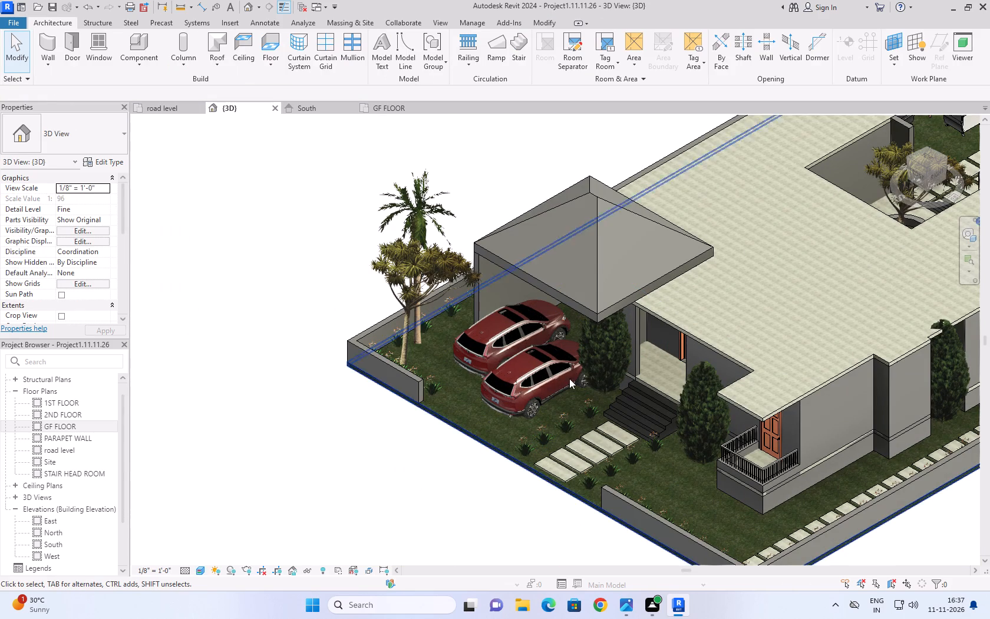
middle_click_drag(409, 483, 432, 467, "shift")
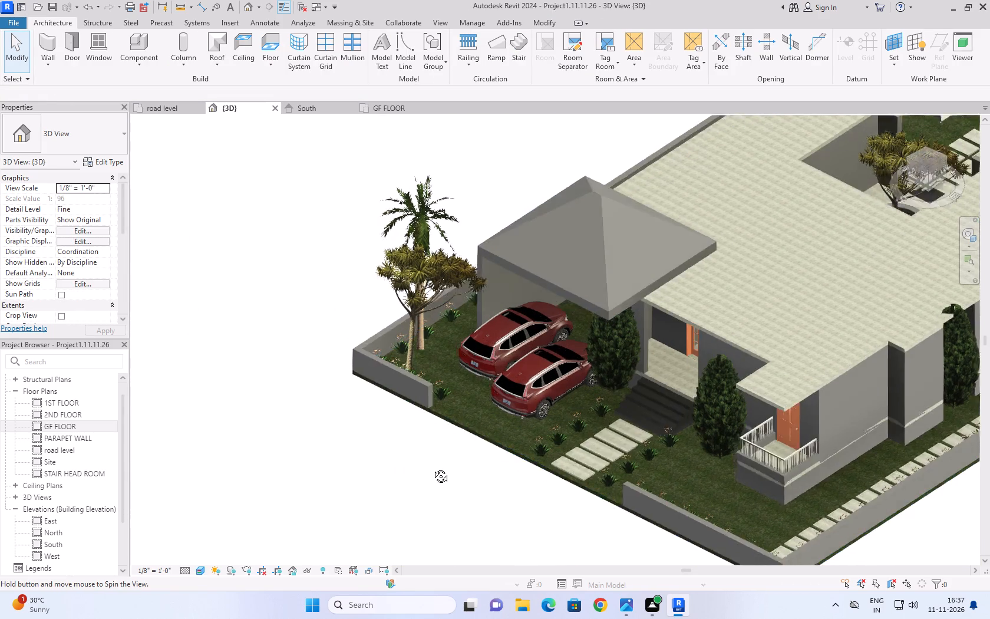
middle_click_drag(432, 467, 633, 221, "shift")
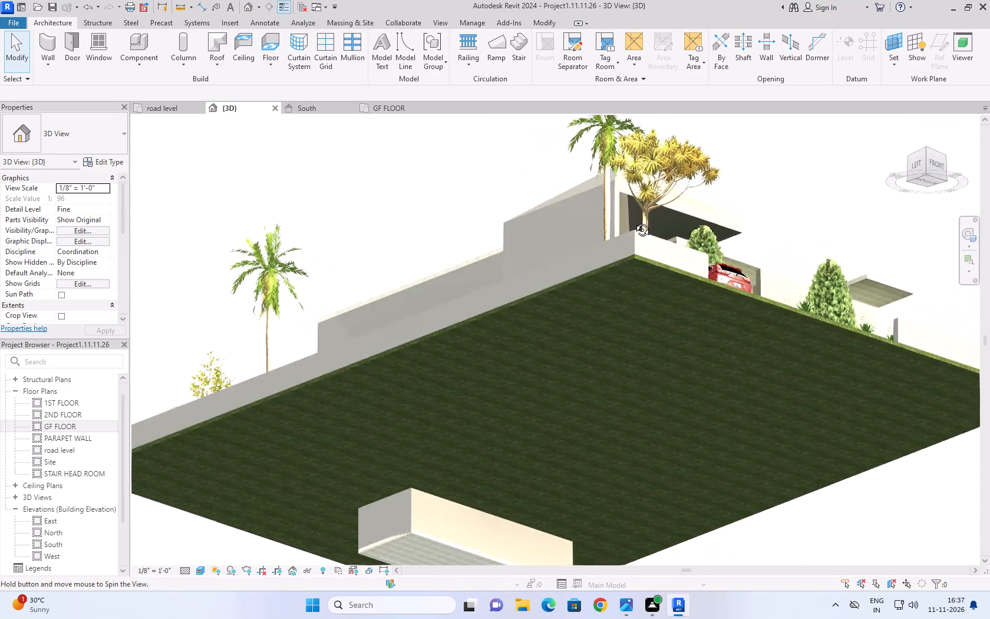
middle_click_drag(633, 221, 588, 251, "shift")
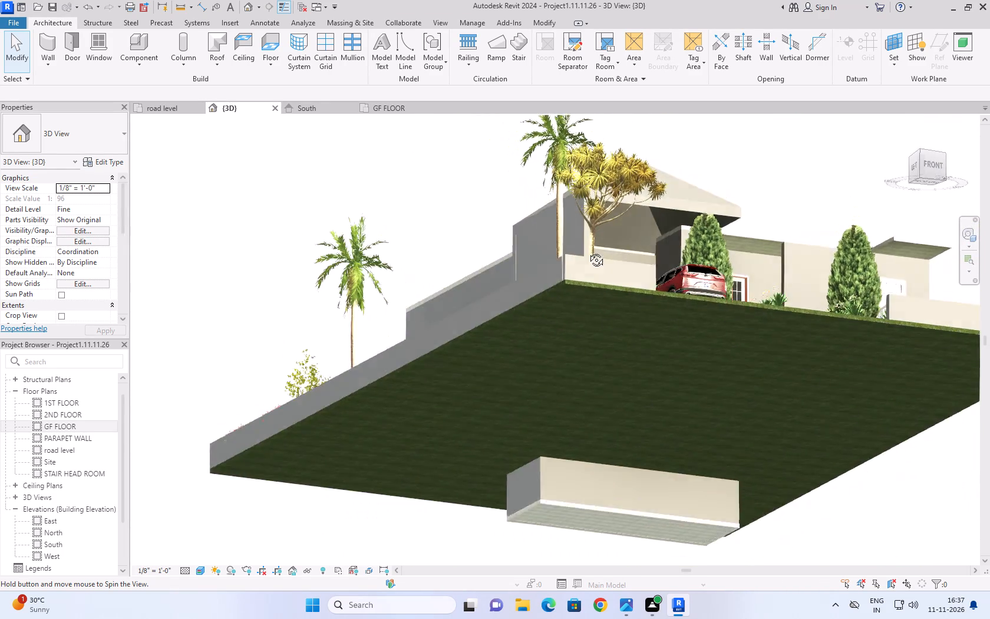
middle_click_drag(588, 251, 460, 449, "shift")
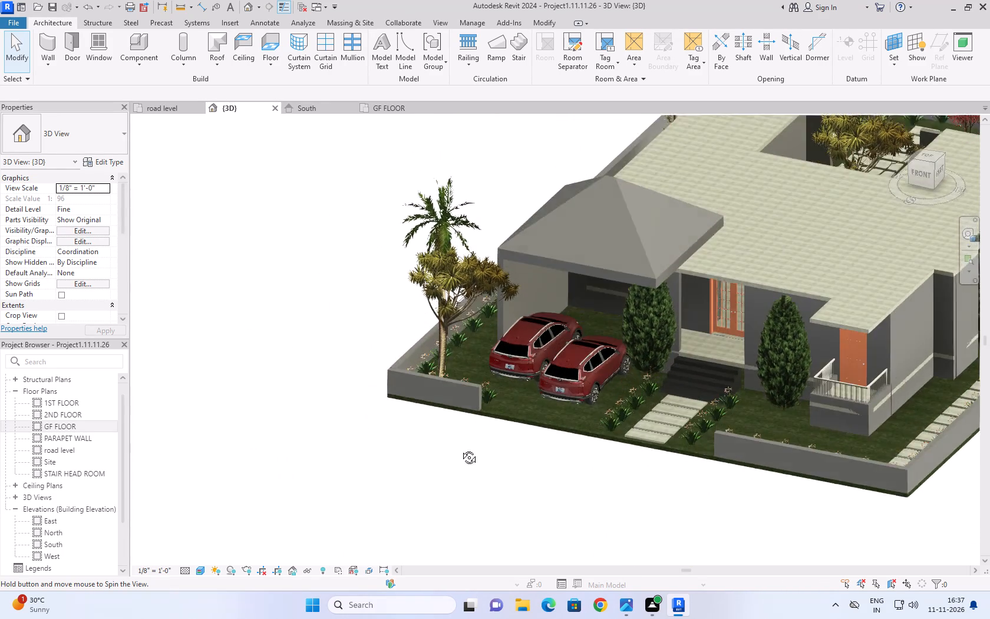
middle_click_drag(460, 449, 530, 545, "shift")
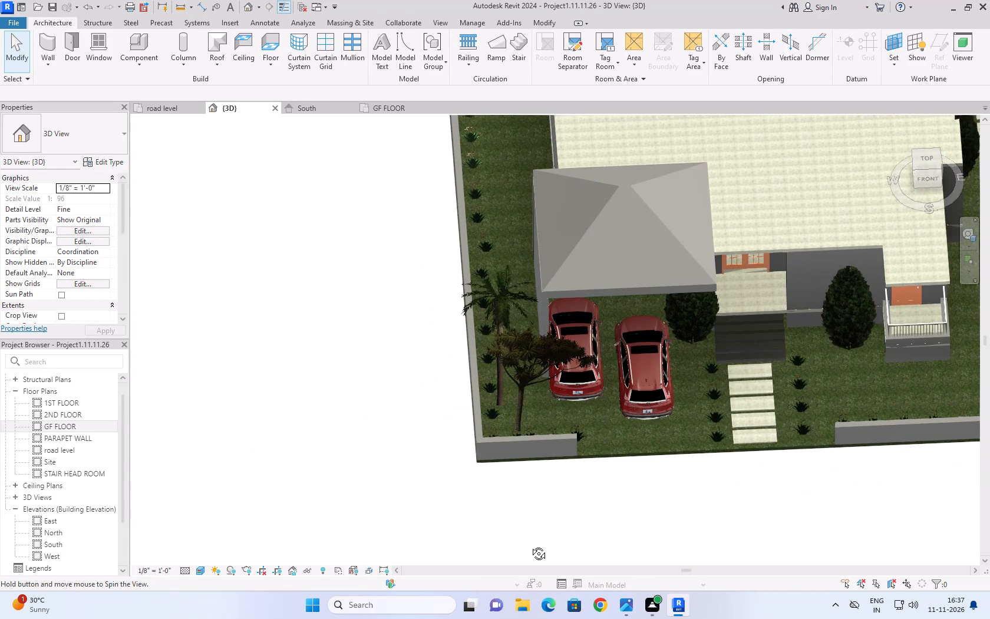
middle_click_drag(530, 545, 521, 546, "shift")
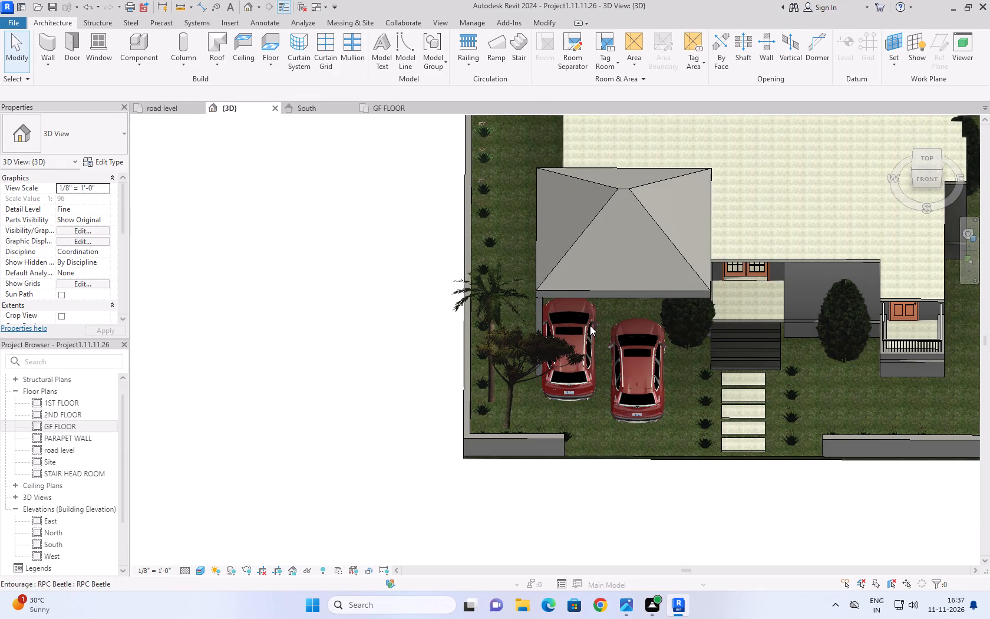
In the road level plan, nudge the western parked car slightly east, clear of the carport's west wall, and check it in 3D.
left_click(590, 325)
left_click(174, 107)
left_click(364, 383)
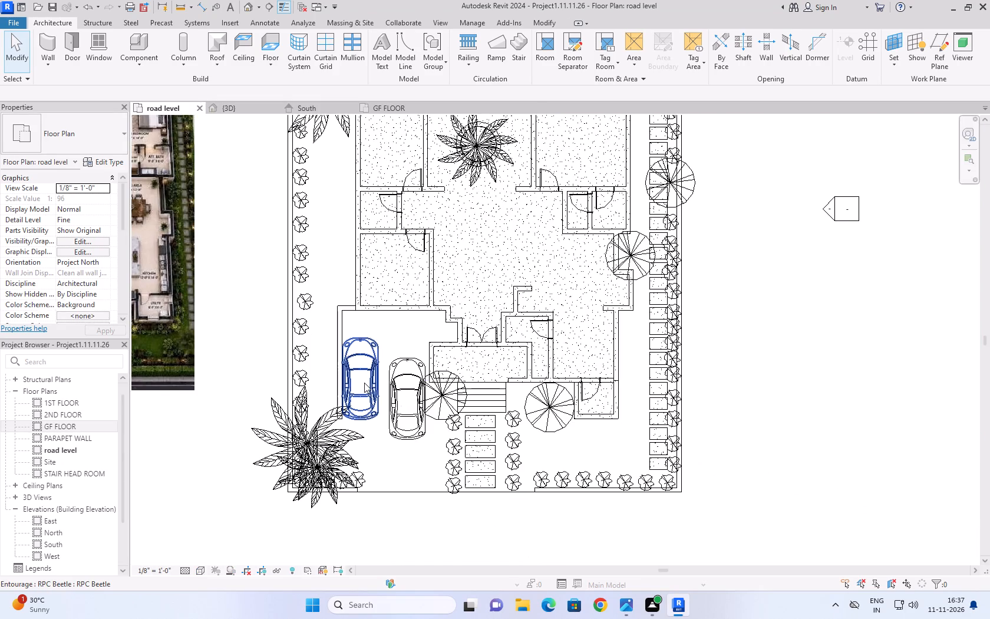
key("Right")
key("Right")
key("Right")
key("Right")
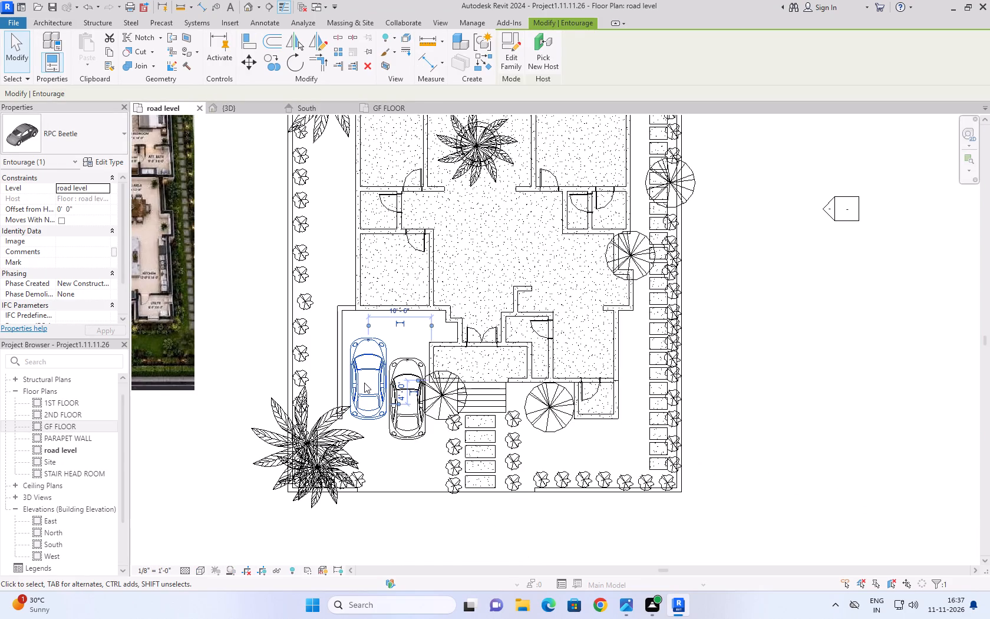
key("Left")
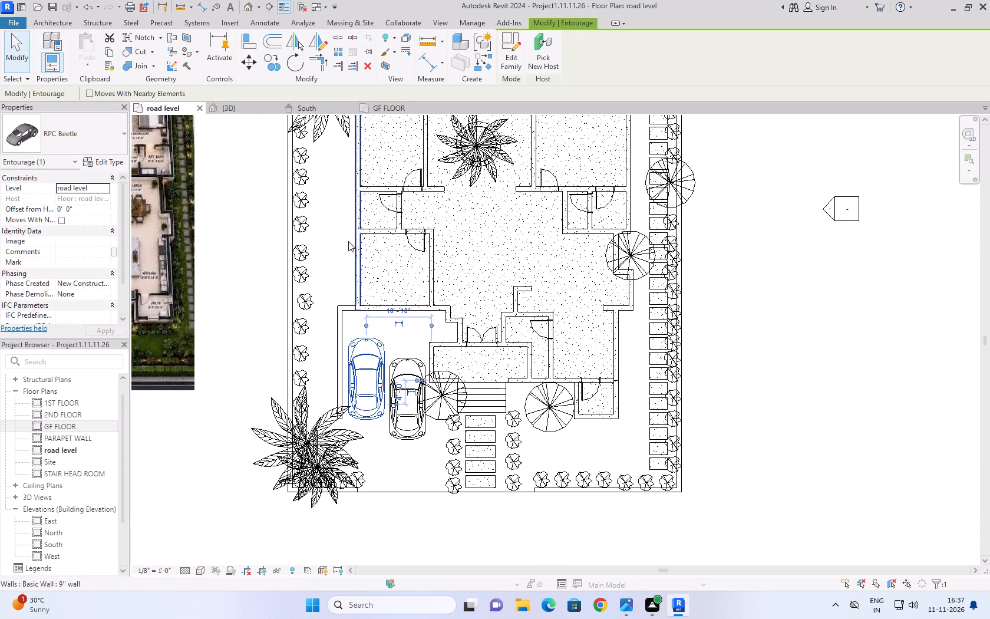
left_click(244, 110)
left_click(598, 489)
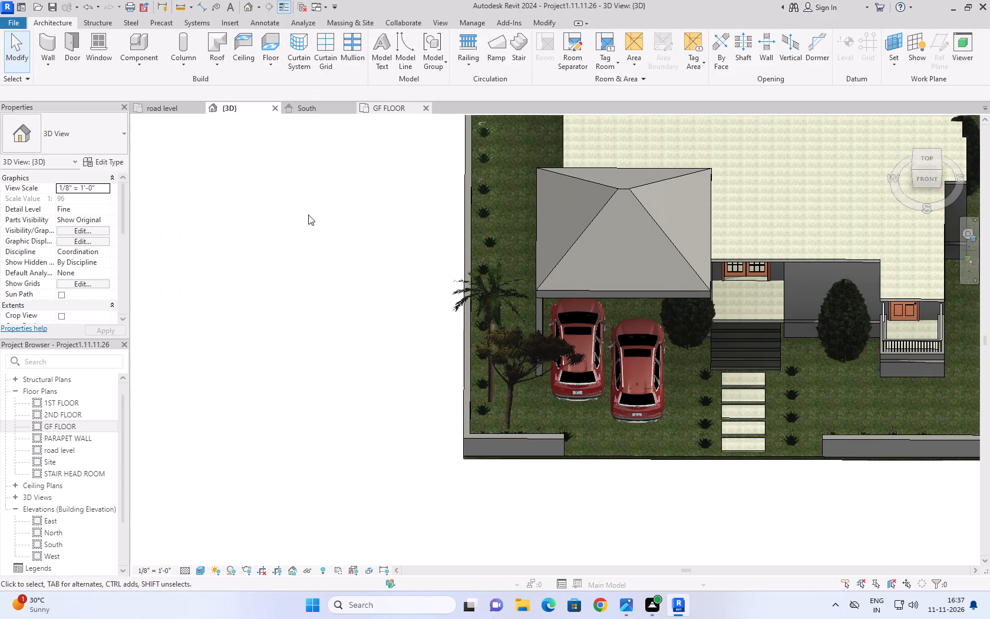
Save the project.
key("ctrl+s")
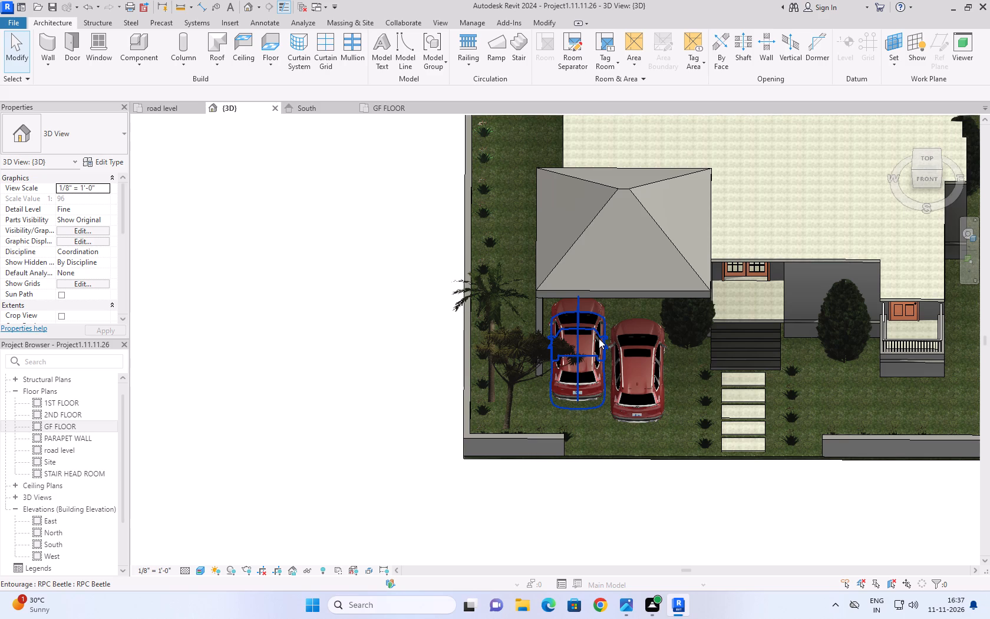
key("ctrl+s")
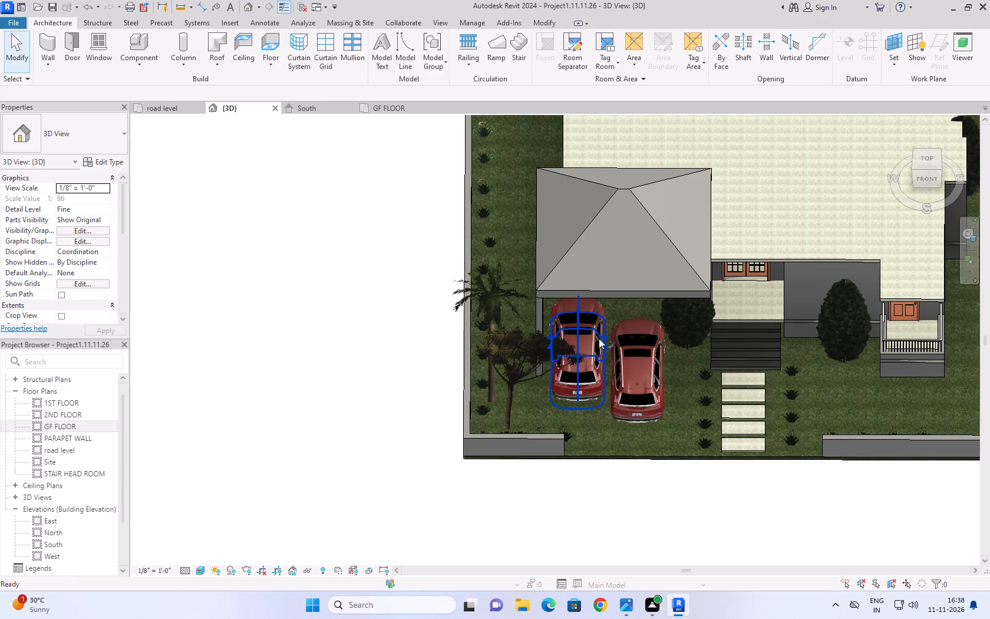
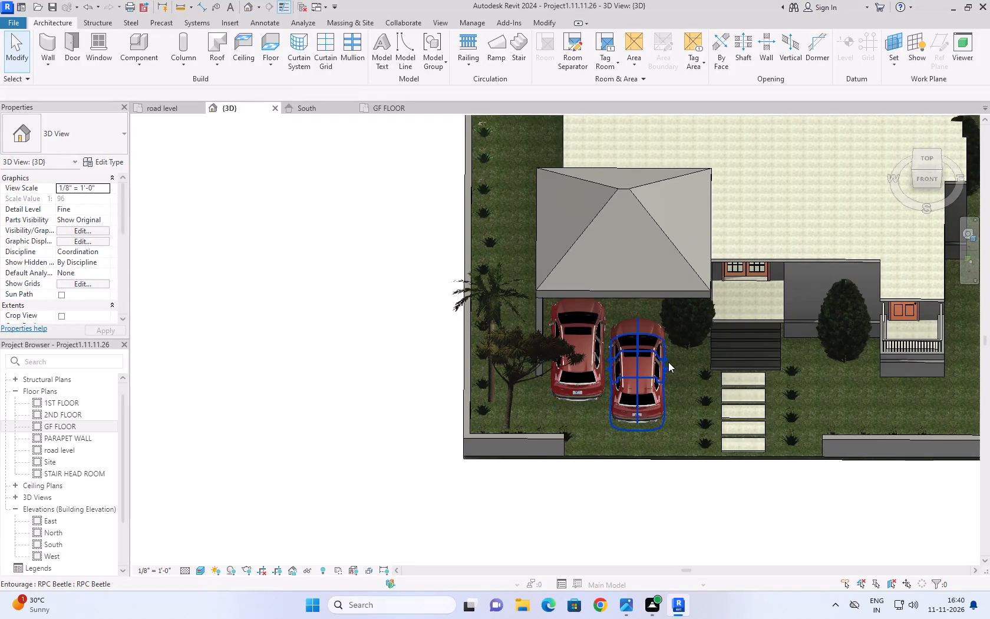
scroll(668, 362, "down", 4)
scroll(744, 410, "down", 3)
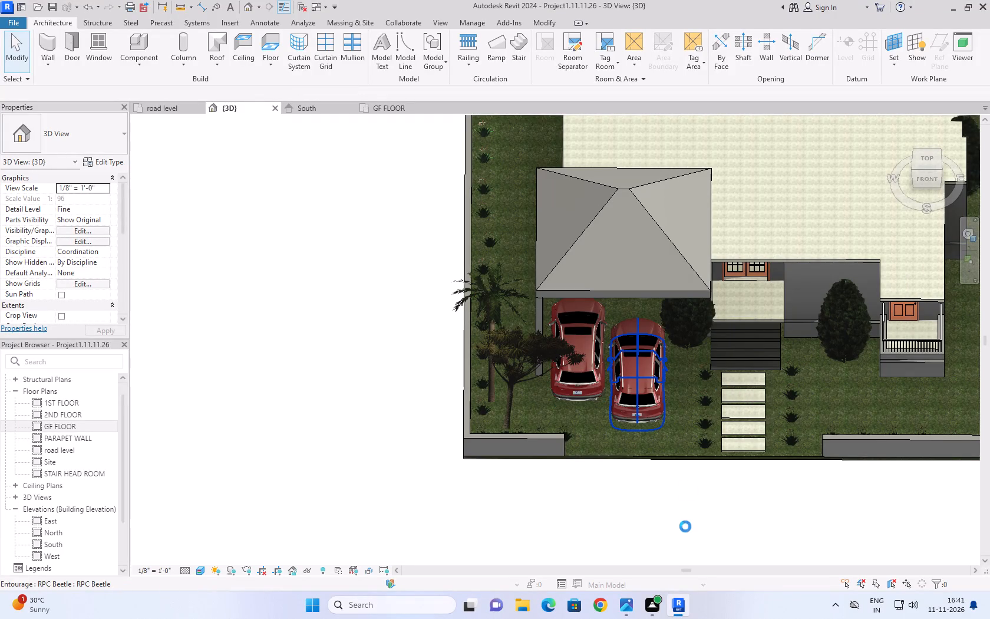
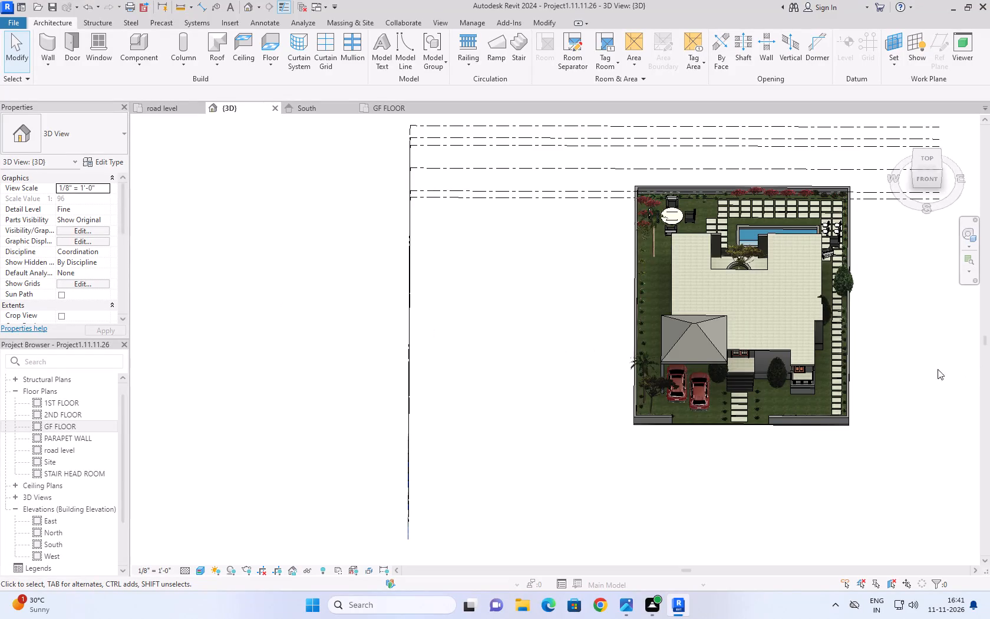
Inspect the completed house and its landscaped plot in the 3D view, from above and from the front corner.
scroll(892, 381, "up", 3)
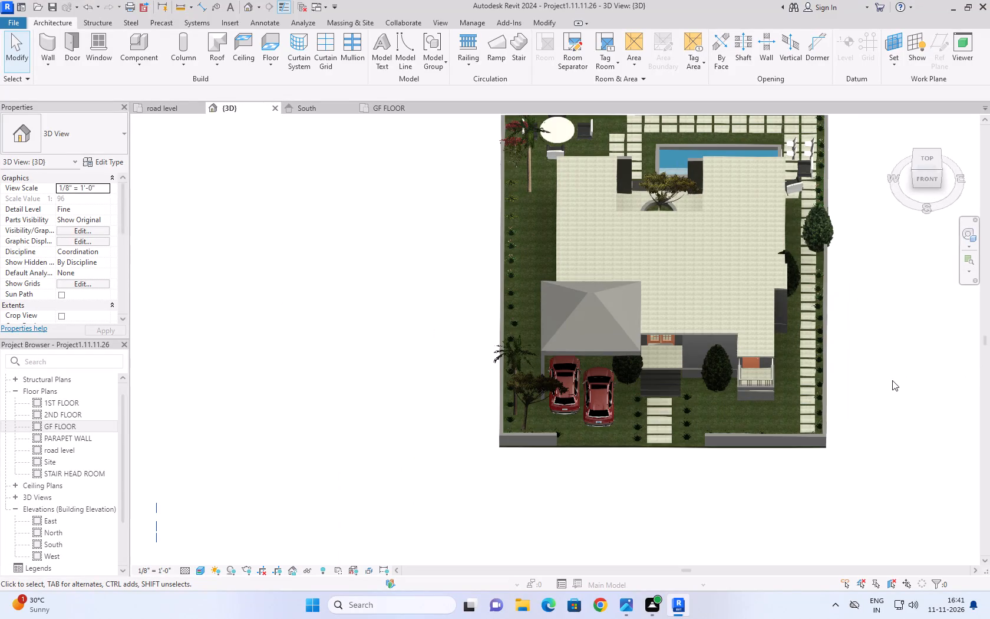
middle_click_drag(883, 298, 717, 381)
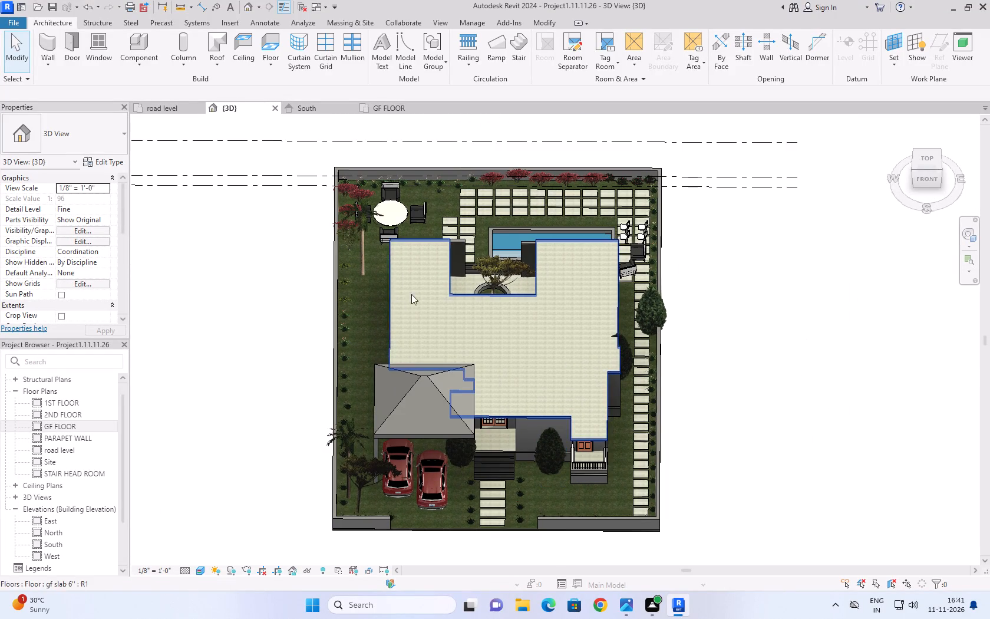
scroll(400, 222, "up", 7)
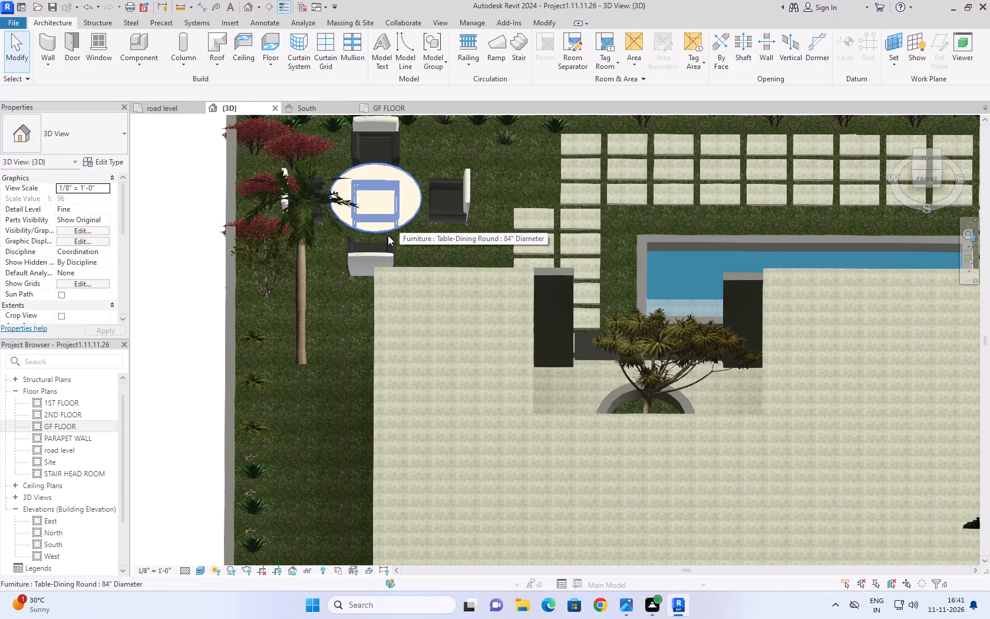
scroll(458, 222, "down", 5)
scroll(359, 295, "up", 5)
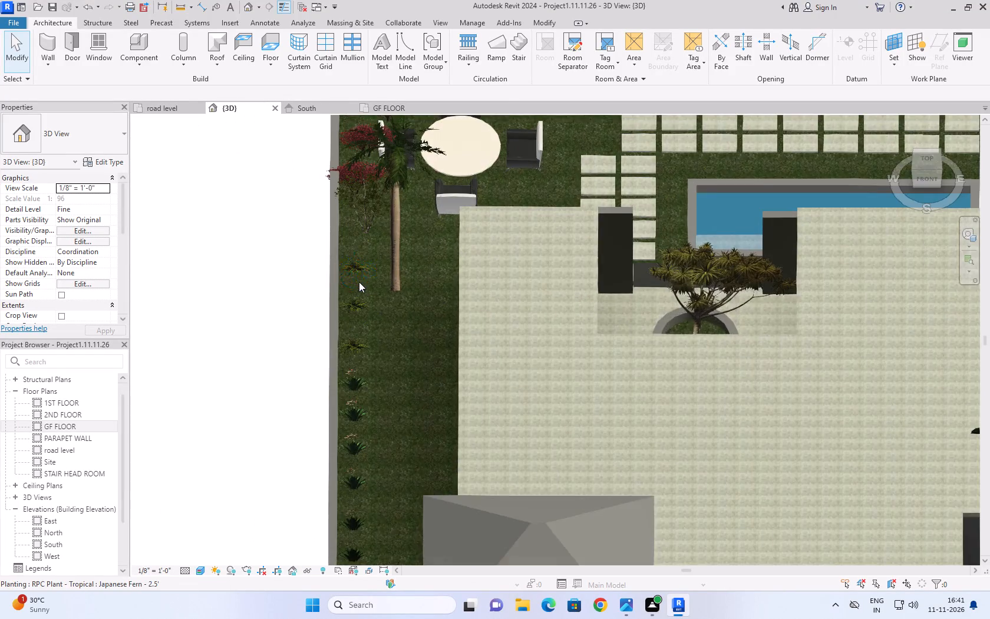
scroll(359, 282, "up", 3)
scroll(401, 240, "down", 5)
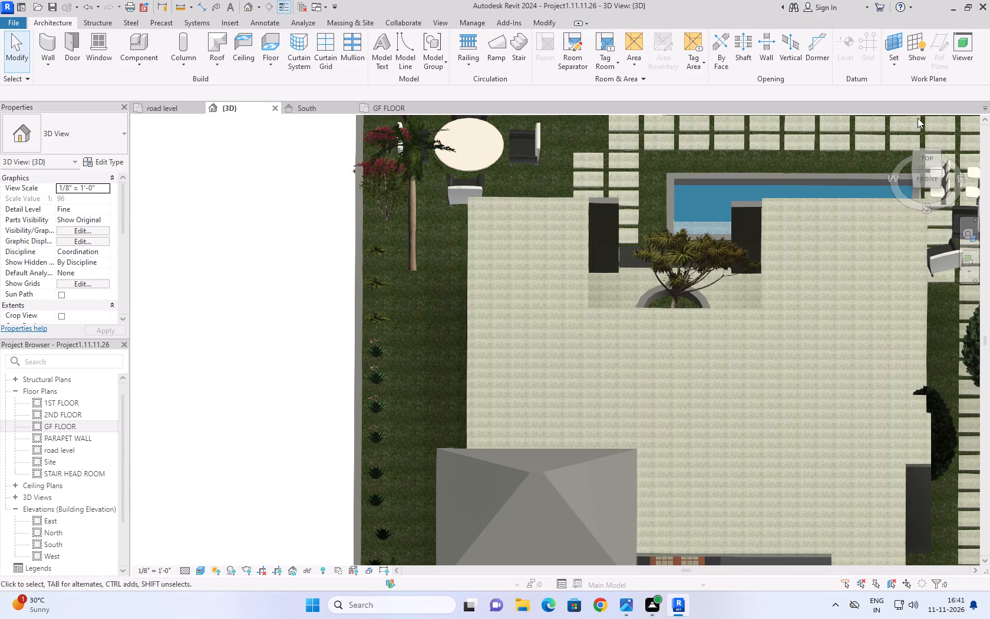
left_click(902, 121)
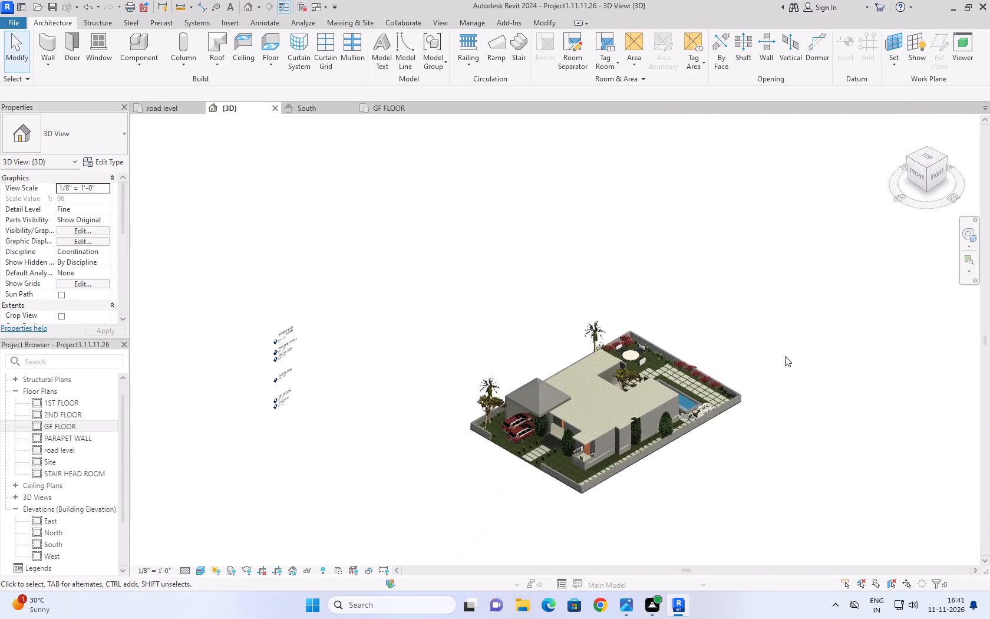
scroll(667, 460, "up", 8)
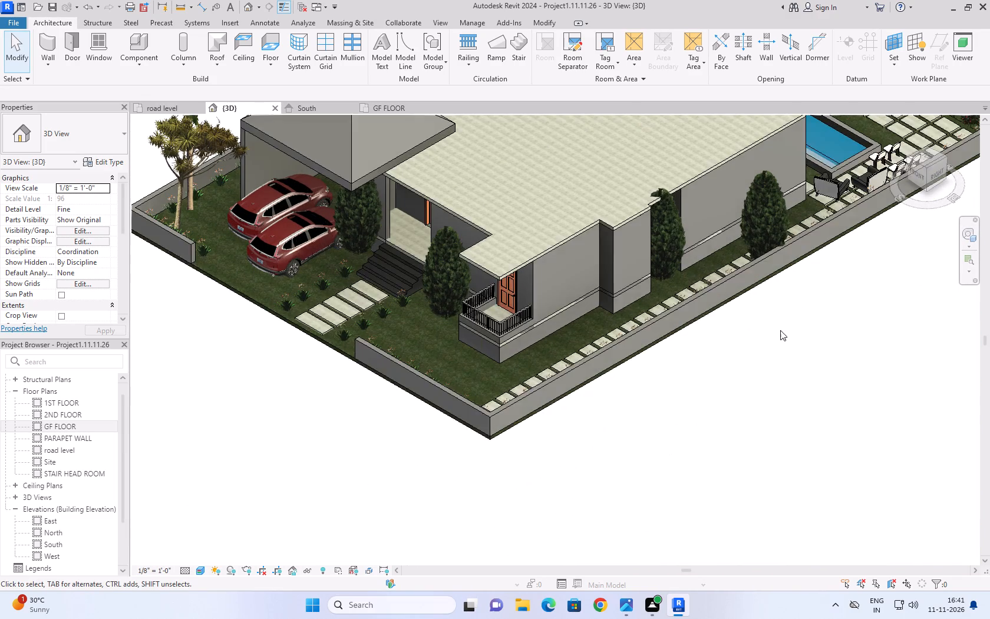
scroll(792, 322, "up", 1)
middle_click_drag(792, 322, 906, 416)
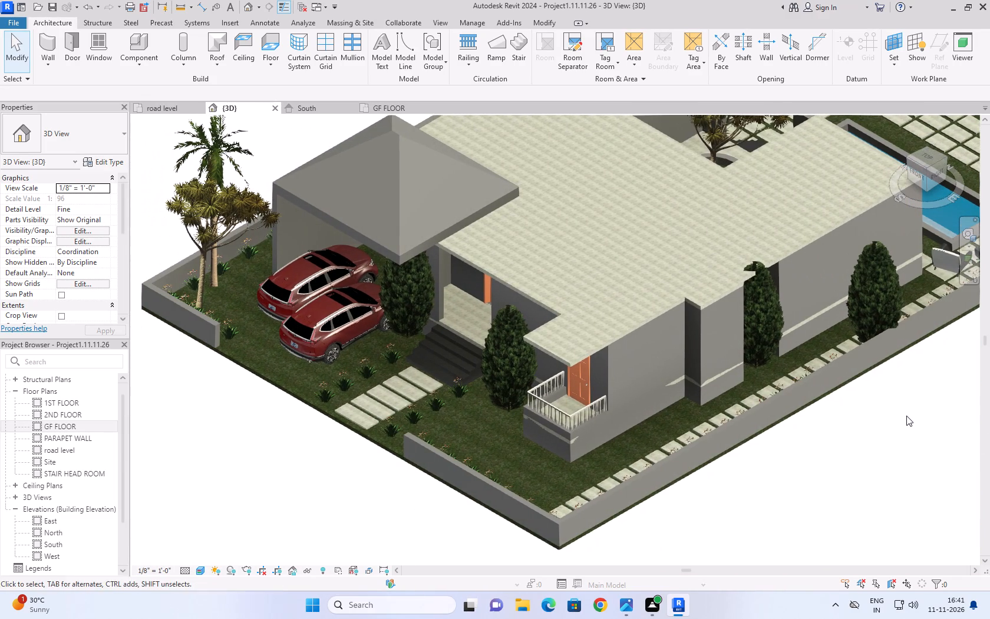
Close the open GF FLOOR and South views.
left_click(393, 107)
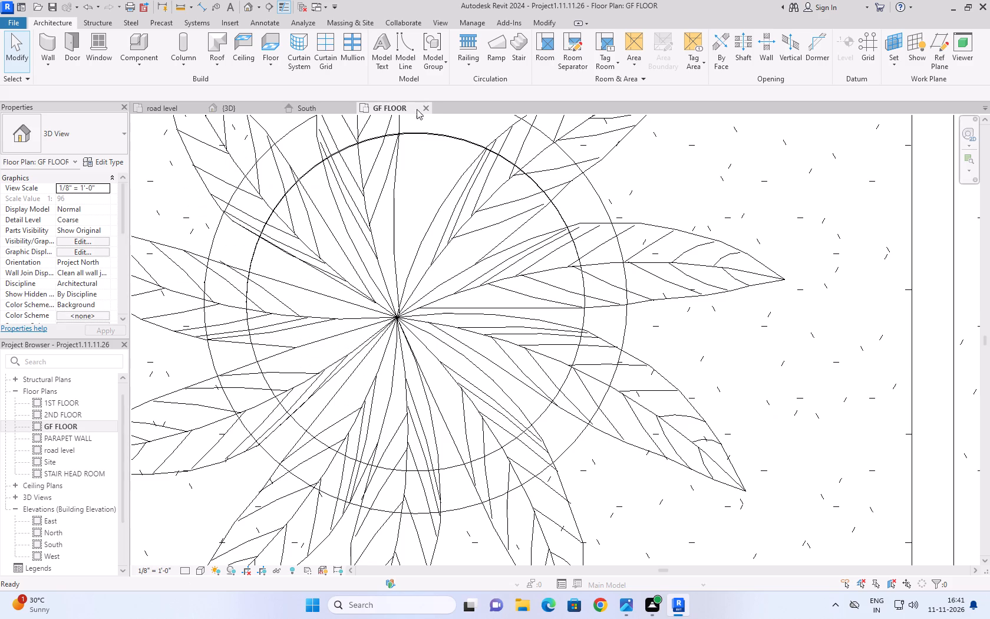
left_click(427, 107)
left_click(354, 111)
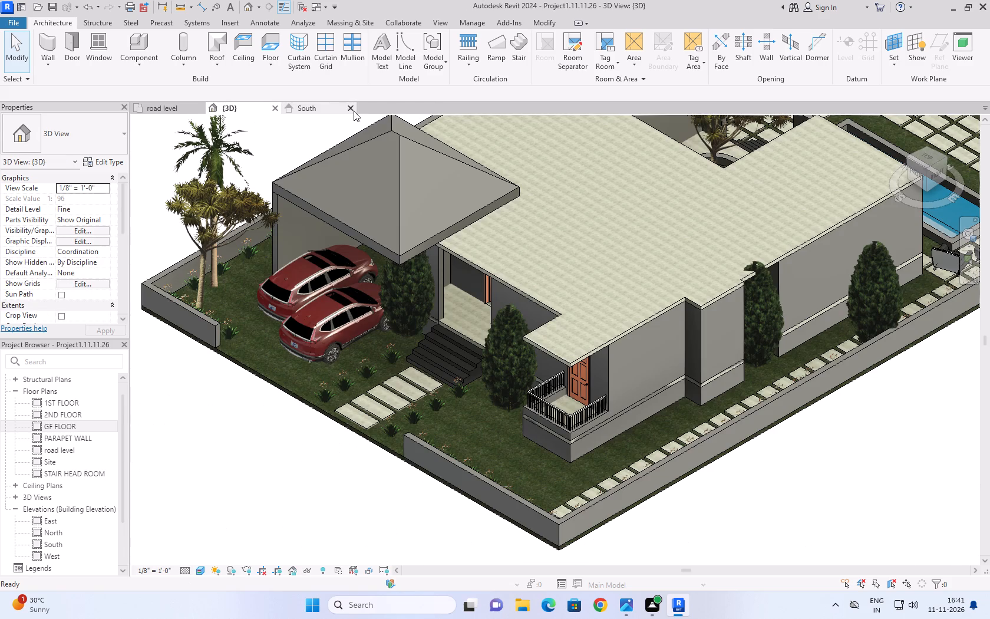
Place a perspective camera in the GF FLOOR plan, outside the plot's southeast corner, aimed diagonally across the house toward the northwest.
scroll(249, 365, "down", 10)
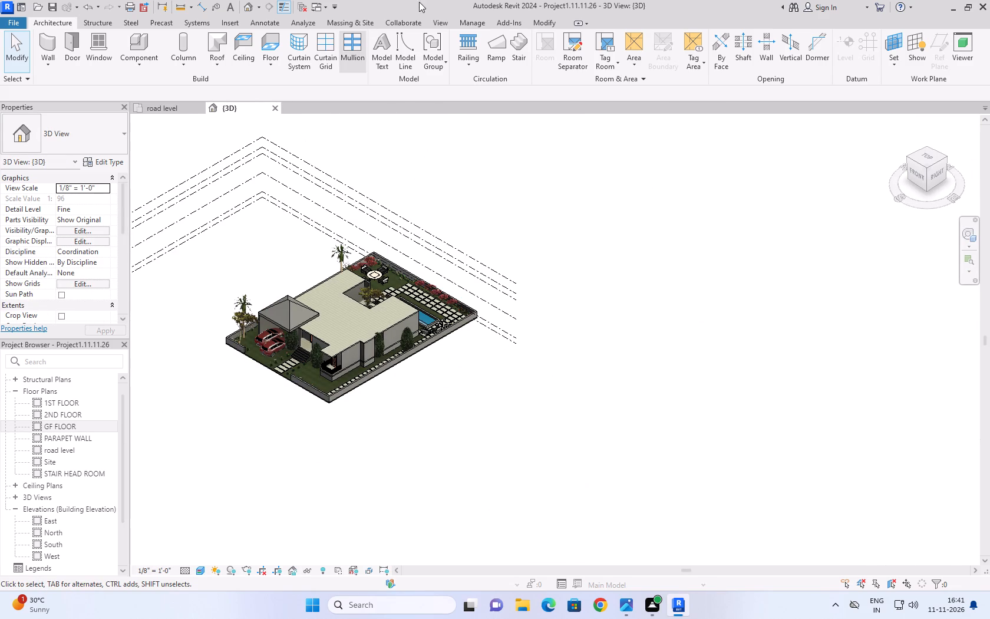
left_click(441, 19)
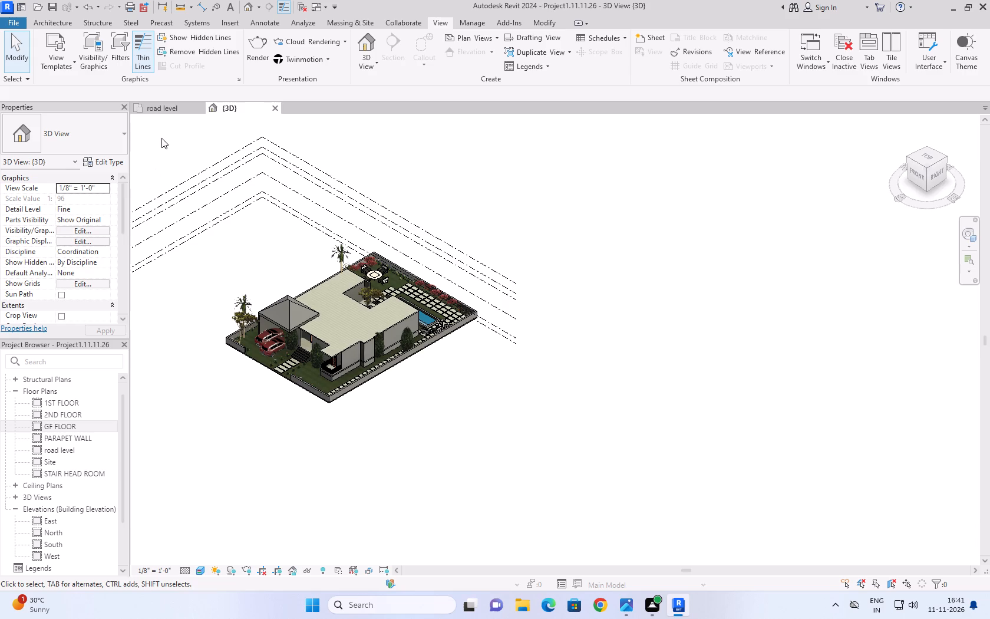
left_click(167, 106)
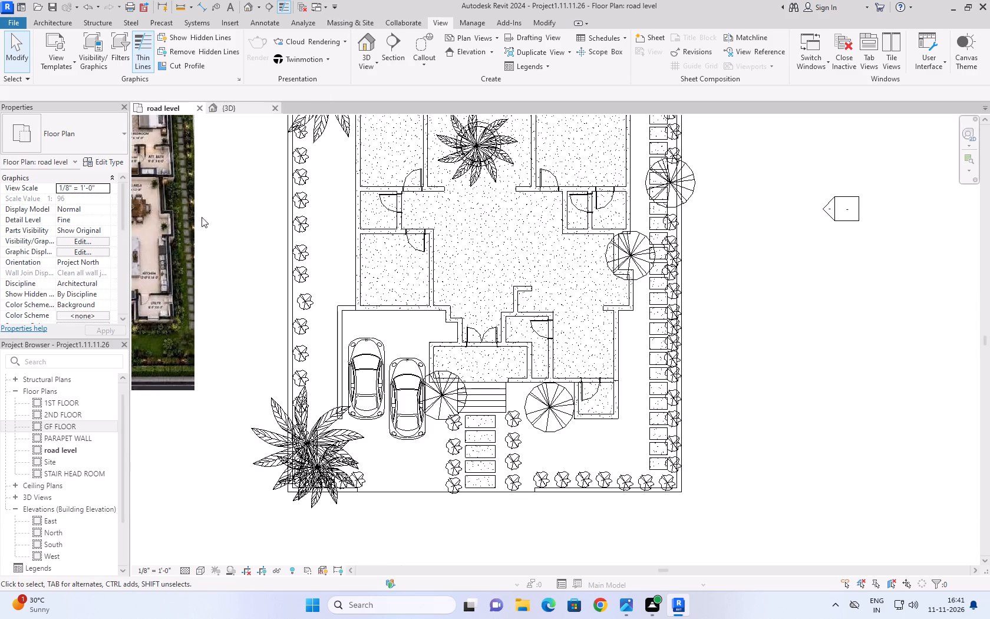
double_click(68, 423)
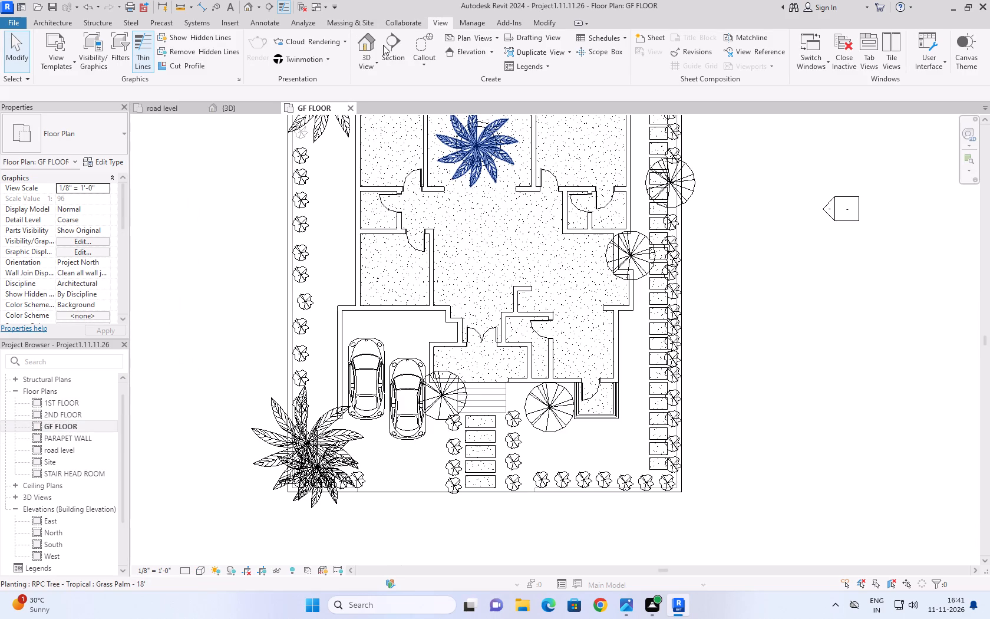
left_click(374, 64)
left_click(377, 108)
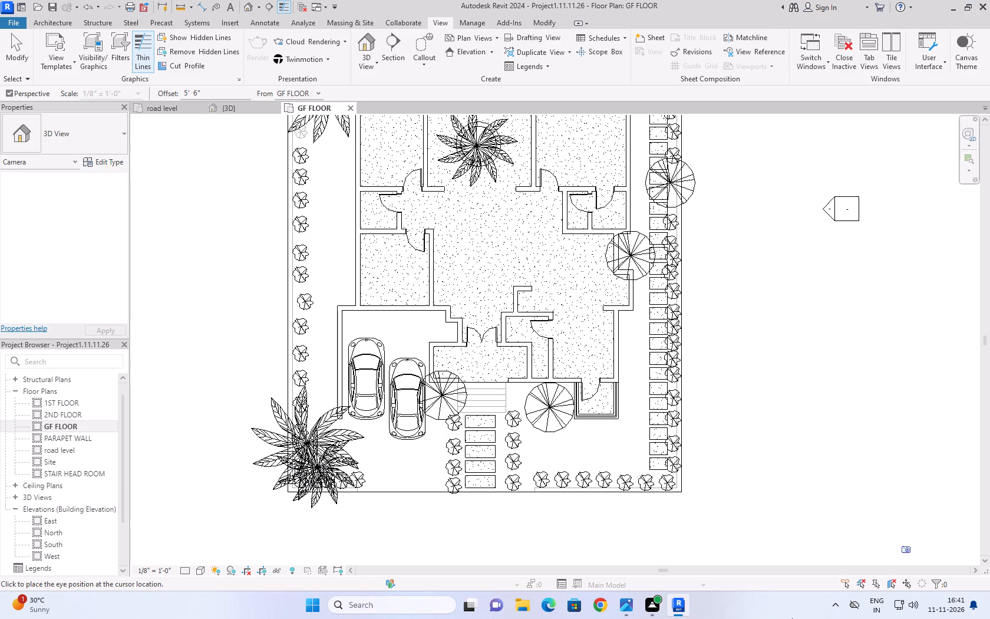
scroll(595, 441, "down", 8)
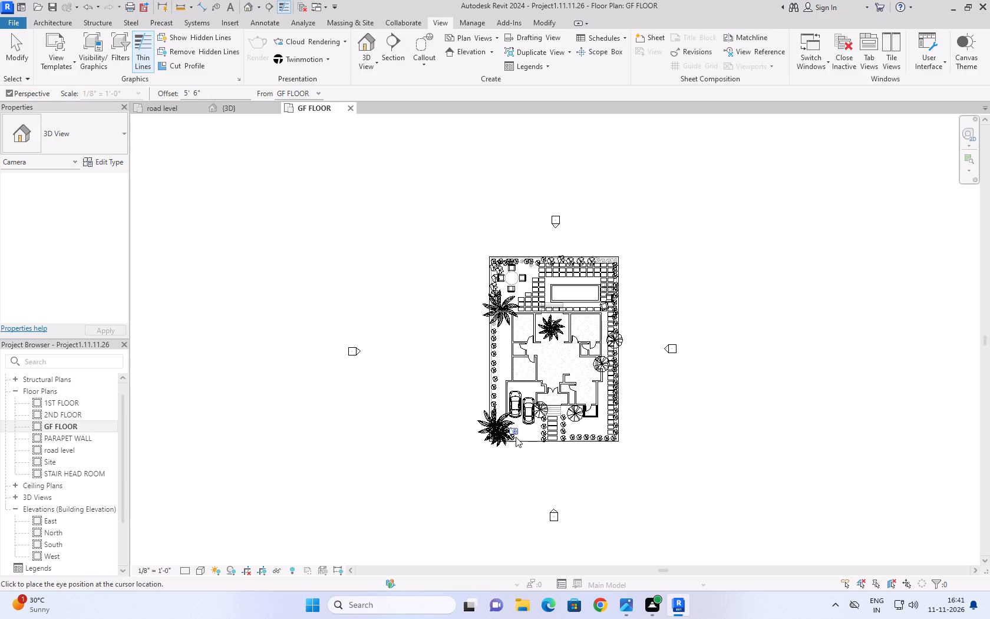
left_click_drag(721, 475, 714, 466)
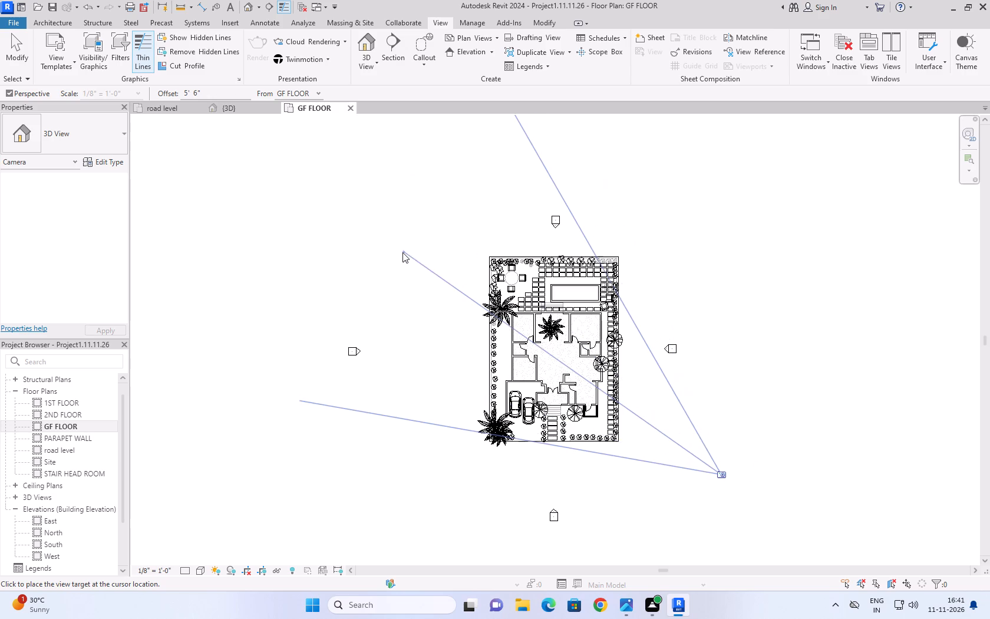
left_click(402, 252)
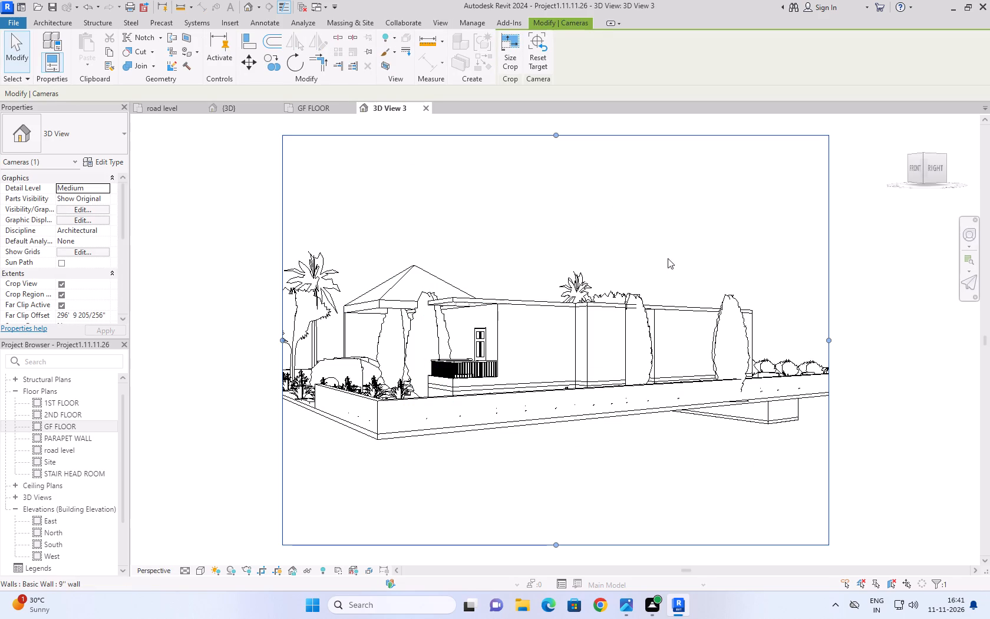
Orbit the camera view to an elevated angle and extend its crop region at the bottom and both sides around the whole plot.
right_click_drag(672, 202, 636, 343, "shift")
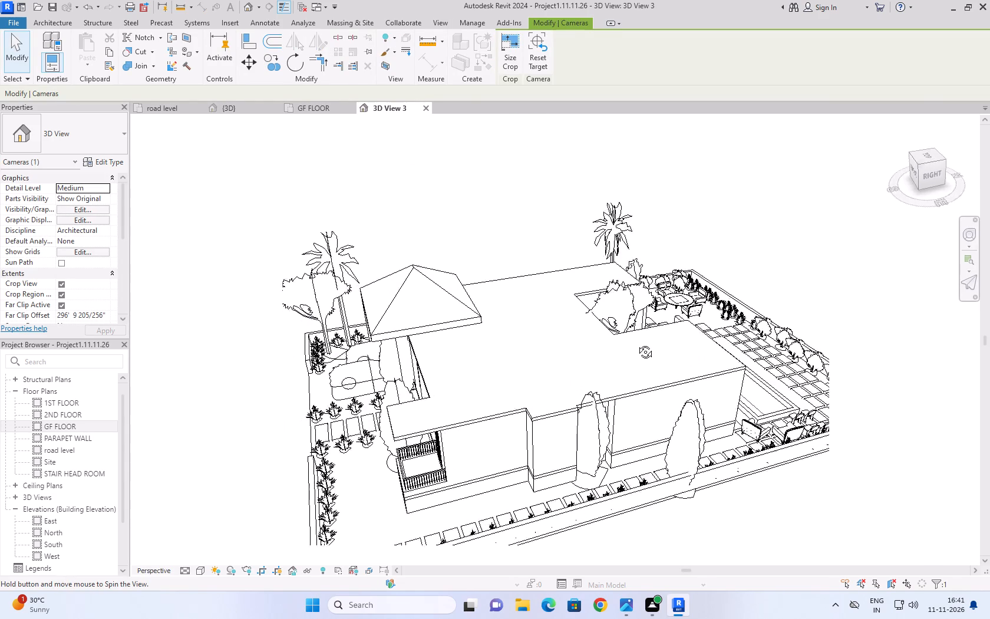
right_click_drag(636, 343, 631, 348, "shift")
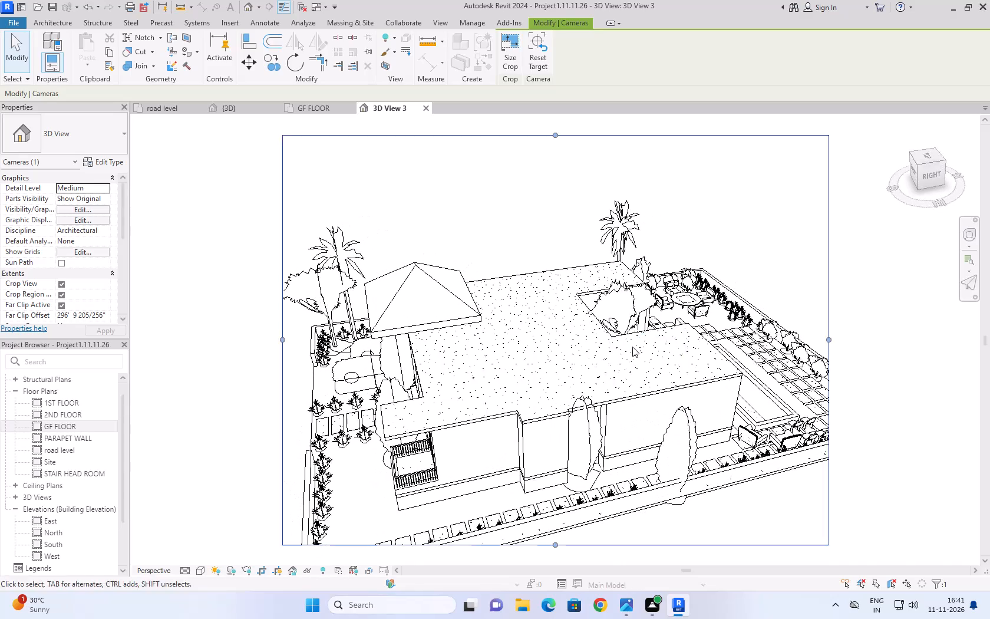
scroll(655, 281, "down", 4)
left_click_drag(596, 426, 597, 446)
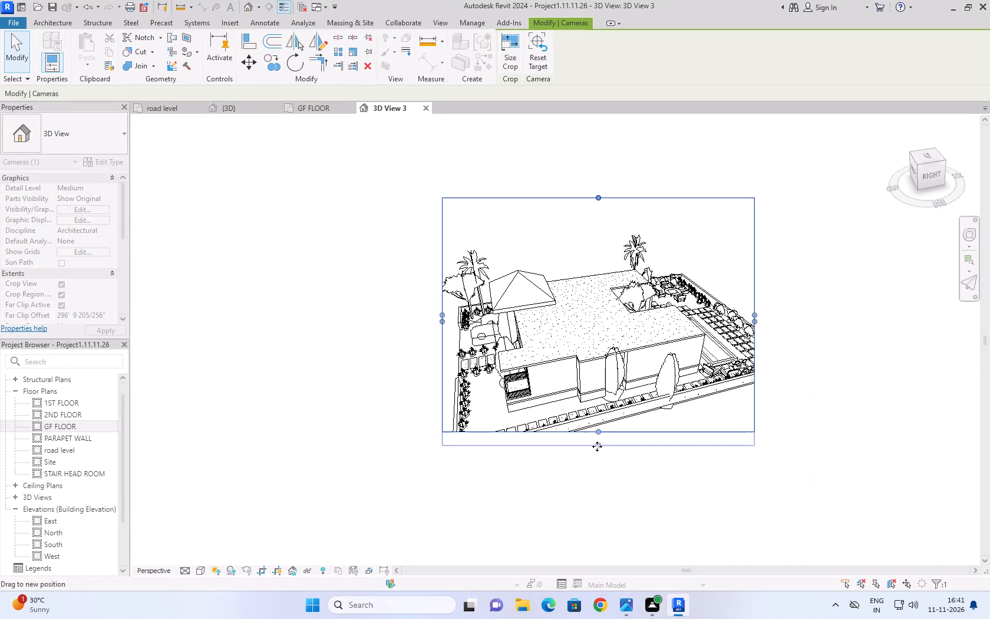
left_click_drag(597, 446, 596, 467)
left_click_drag(757, 334, 772, 338)
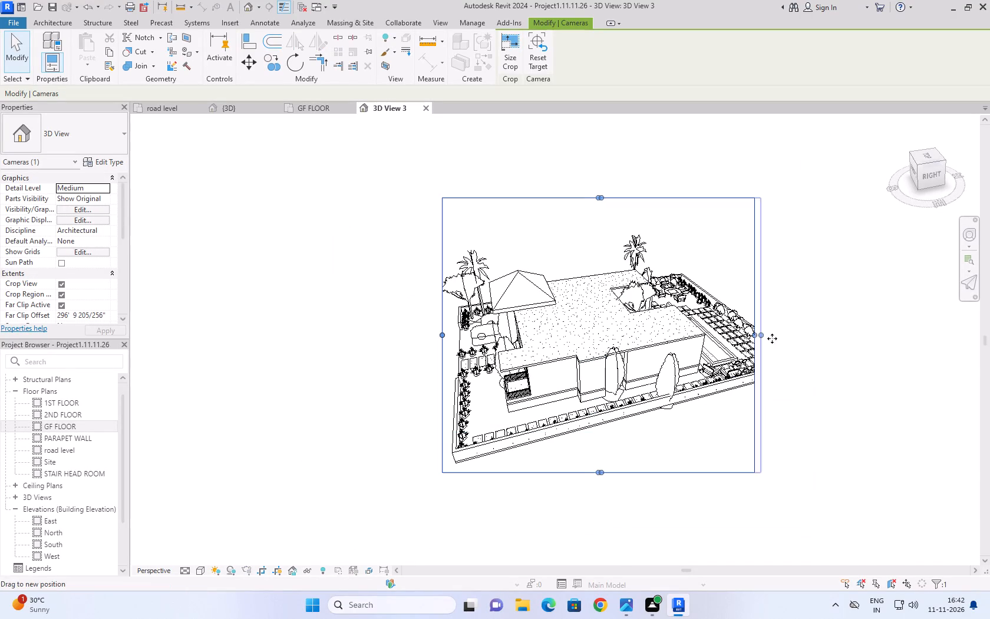
left_click_drag(772, 338, 809, 346)
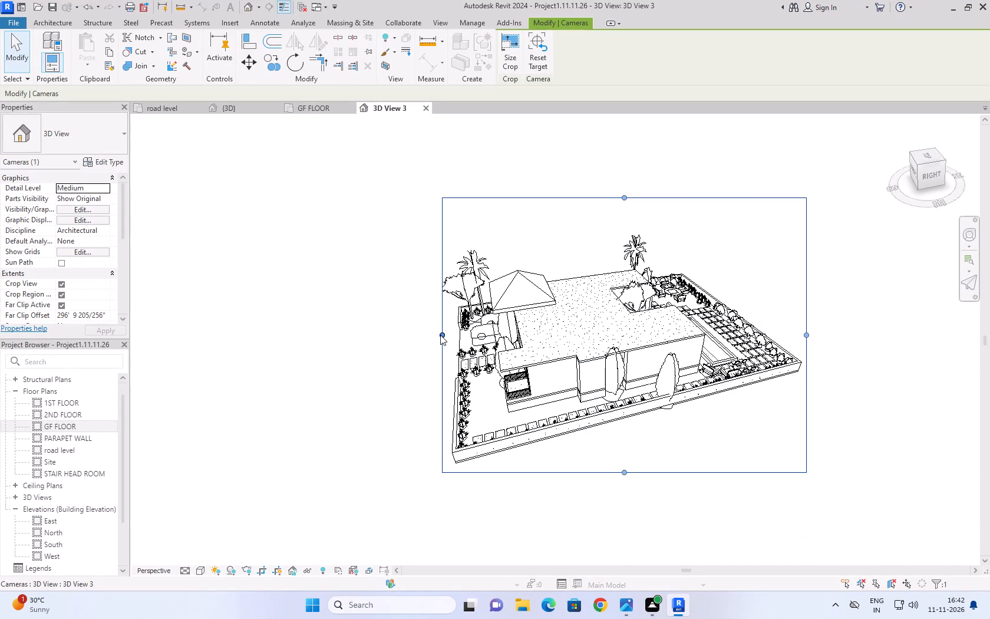
left_click_drag(440, 335, 405, 338)
right_click_drag(444, 256, 473, 255, "shift")
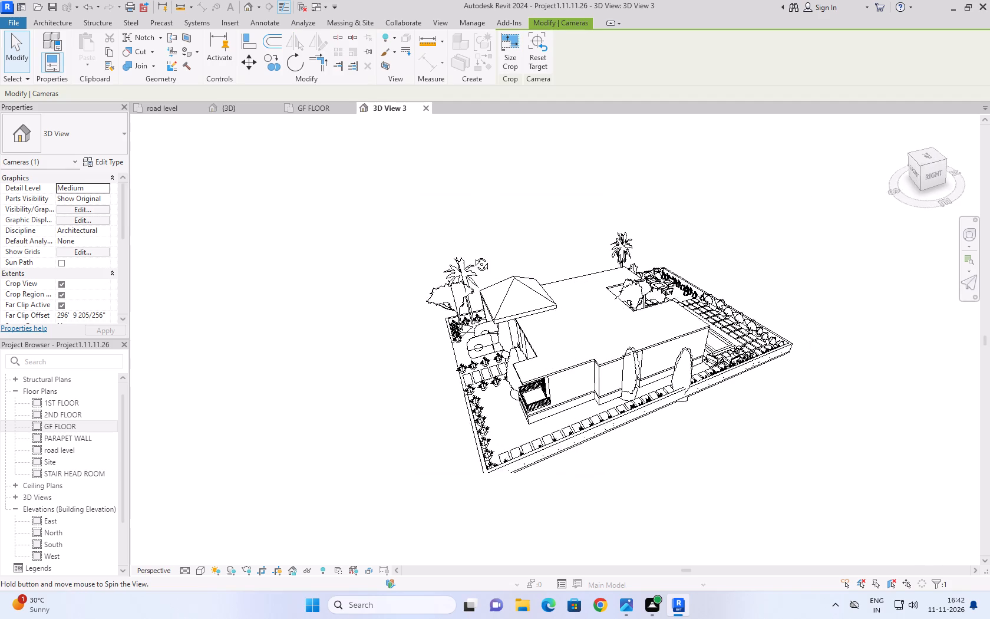
right_click_drag(473, 255, 475, 213, "shift")
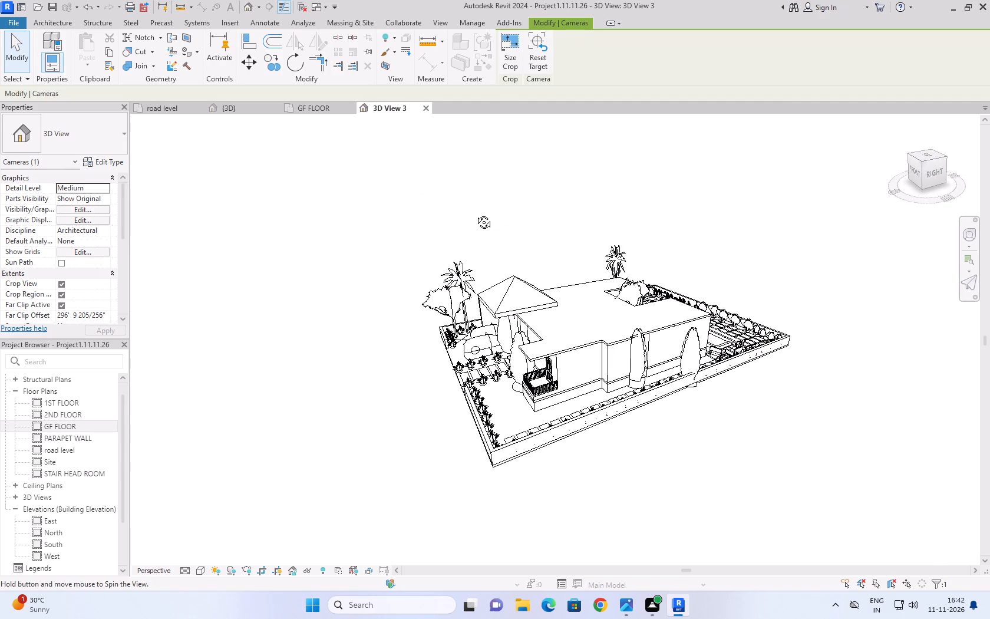
right_click_drag(475, 213, 472, 213, "shift")
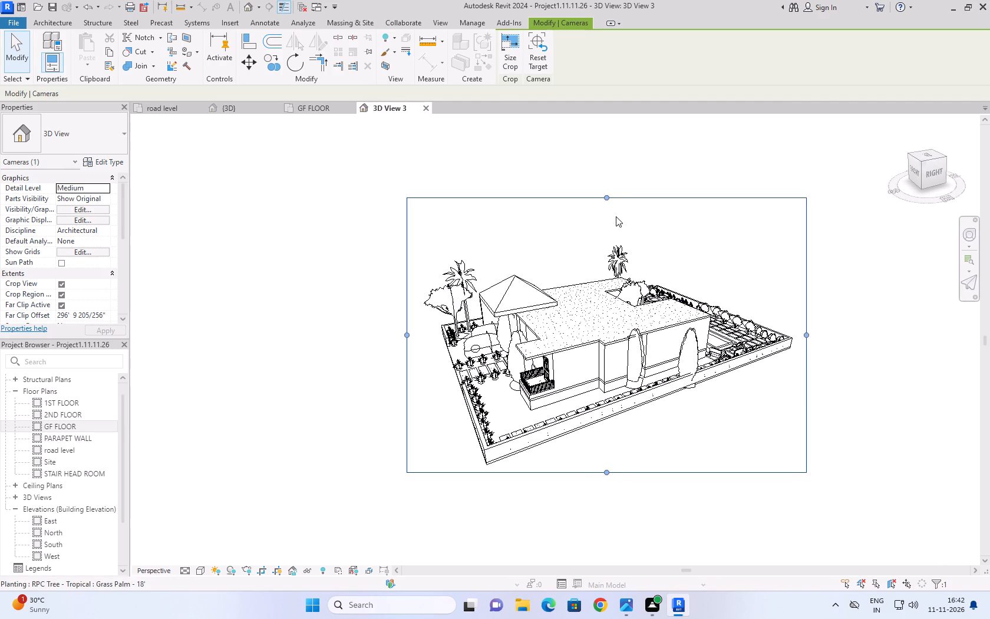
Render the aerial camera view at Medium quality with 150 DPI printer resolution, and close the Rendering dialog.
type("RR")
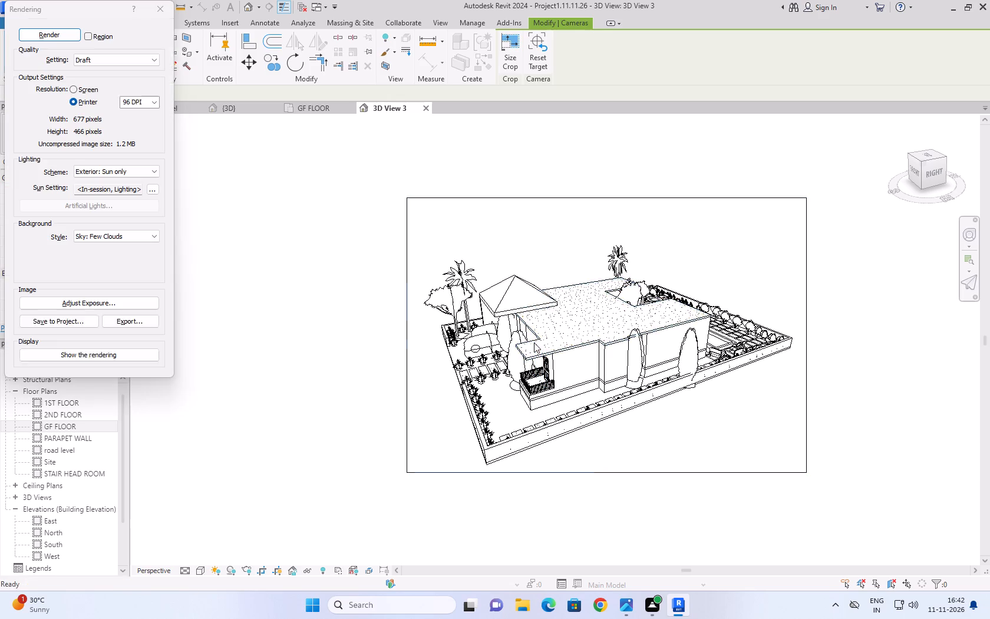
left_click(103, 67)
left_click(106, 59)
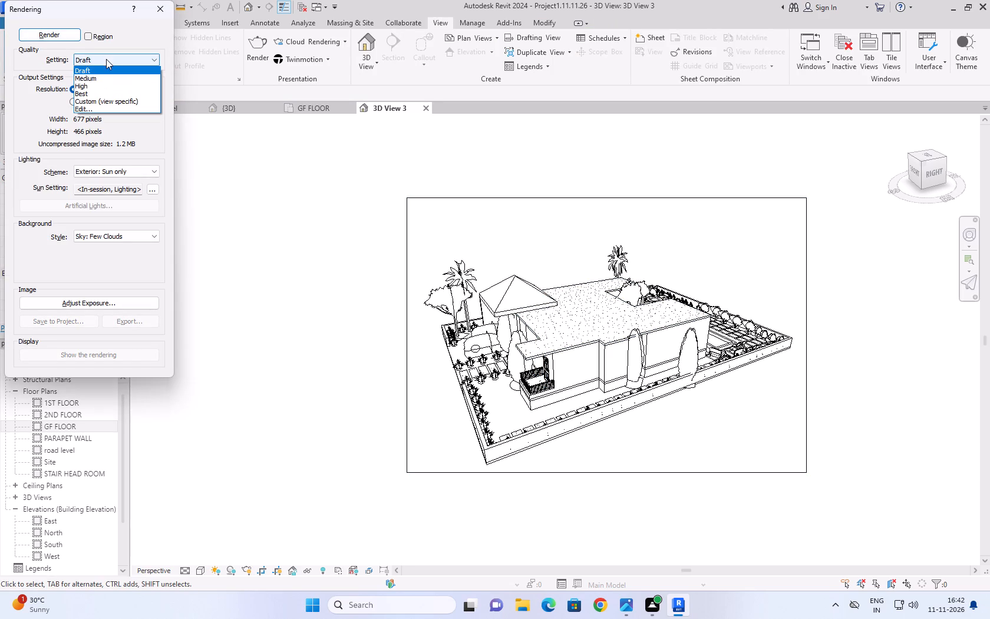
left_click(103, 81)
left_click(85, 97)
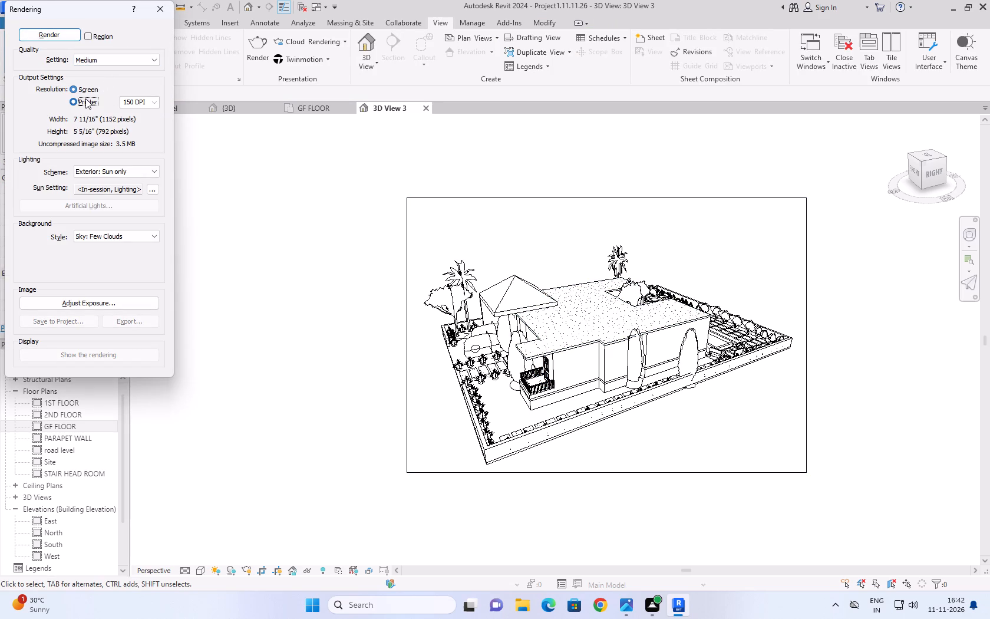
left_click(56, 38)
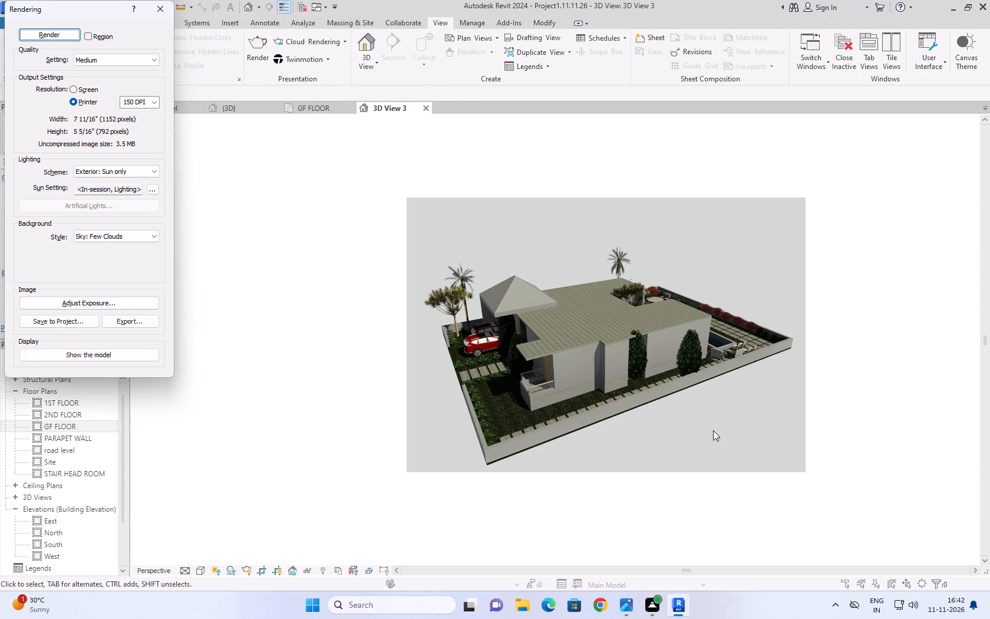
left_click(163, 8)
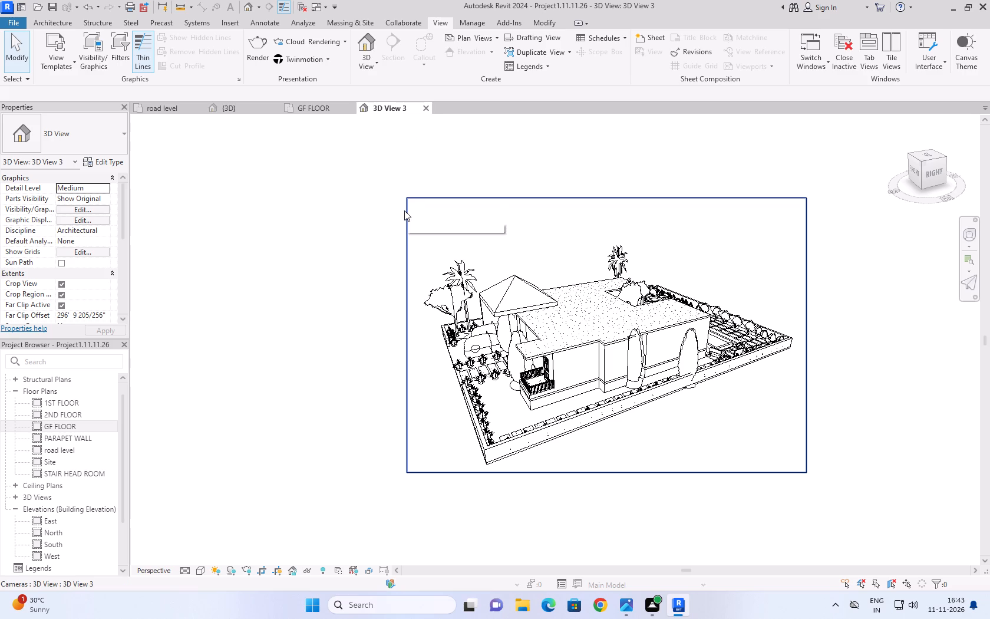
Render the aerial camera view from the house's east side with the pool garden in sight, at Medium quality and 150 DPI printer resolution.
right_click_drag(635, 263, 514, 279, "shift")
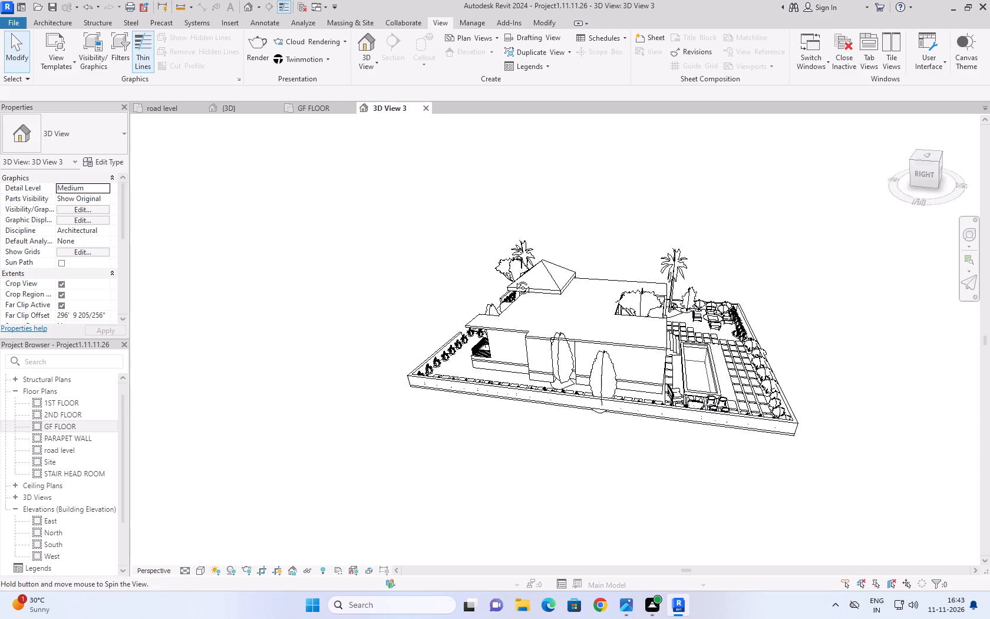
right_click_drag(514, 279, 513, 298, "shift")
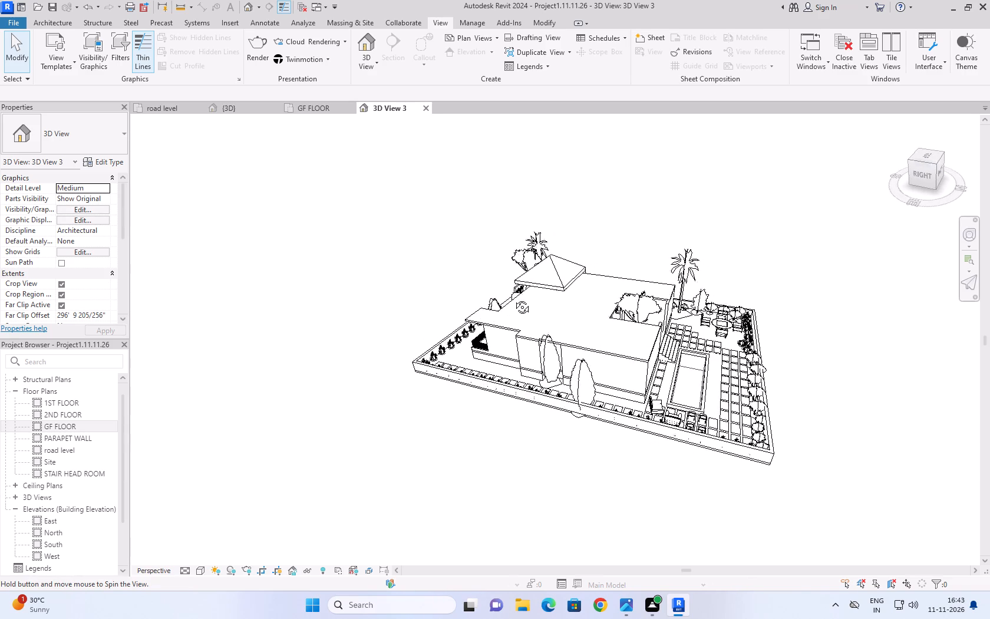
right_click_drag(513, 298, 519, 298, "shift")
scroll(697, 394, "up", 3)
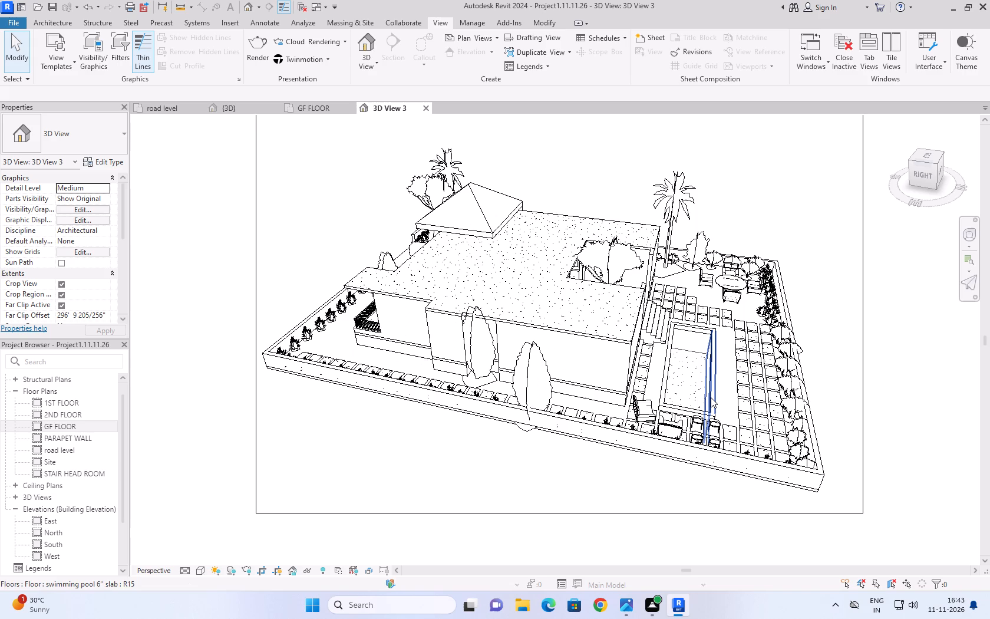
scroll(711, 397, "up", 1)
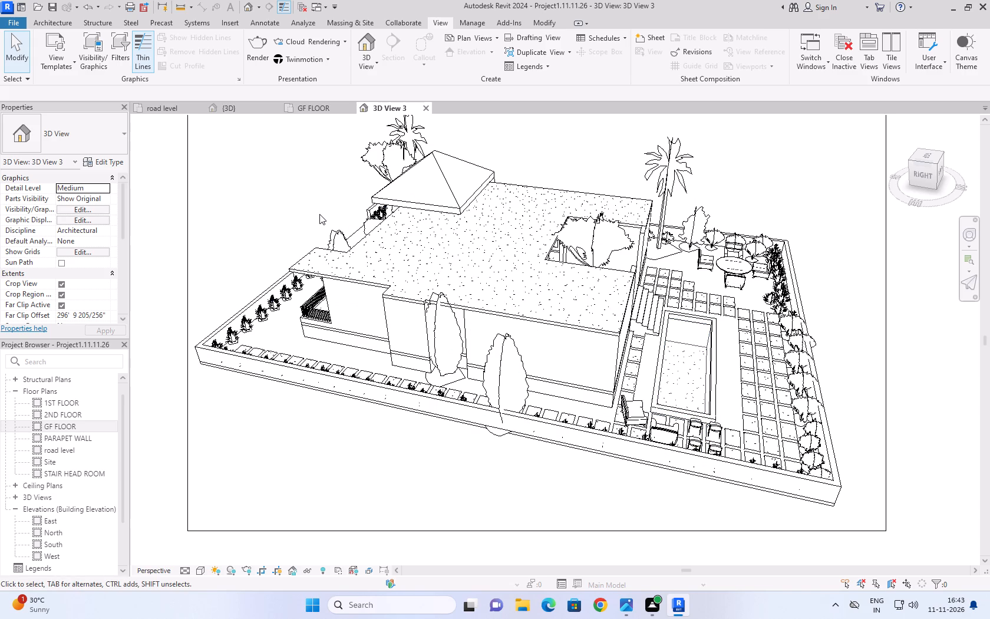
type("RR")
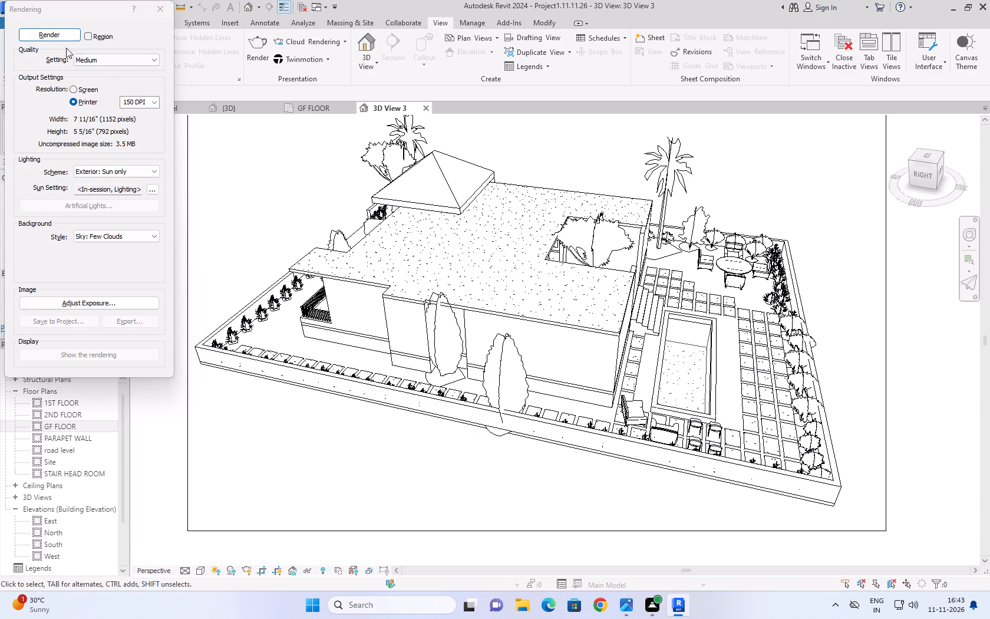
left_click(49, 35)
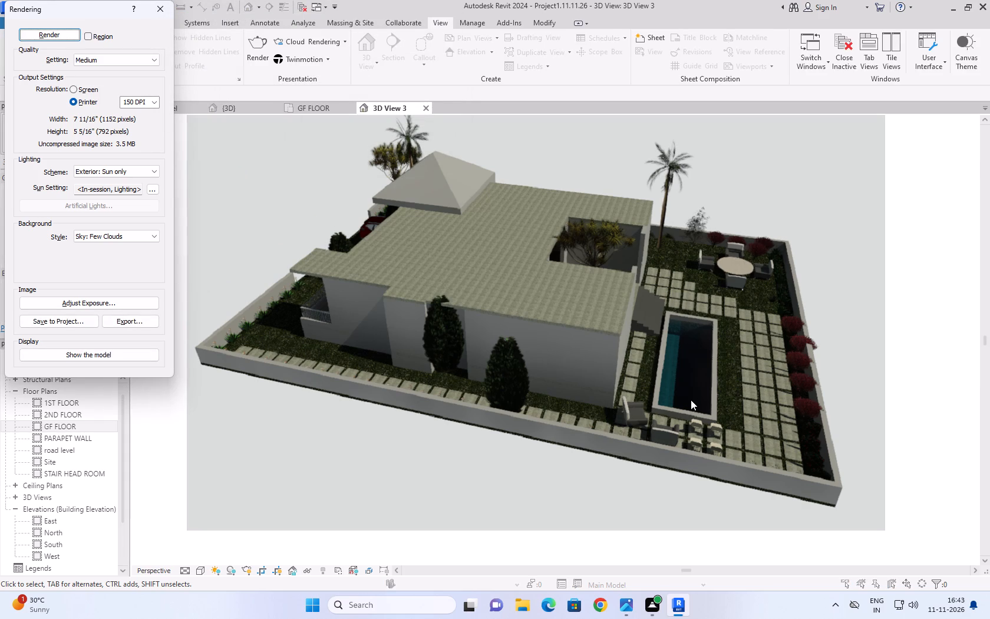
scroll(691, 400, "up", 1)
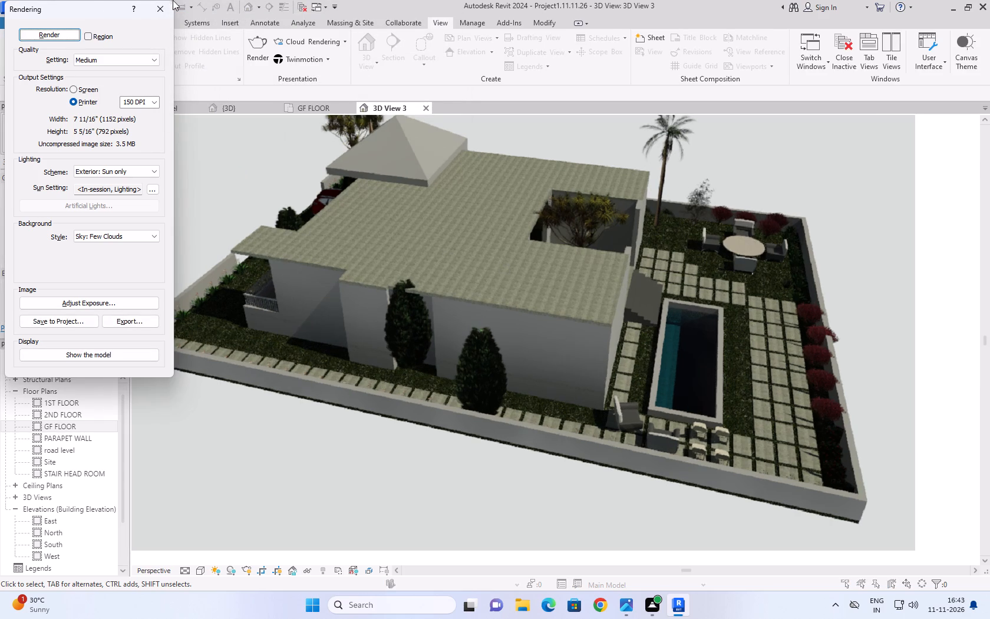
left_click(174, 8)
left_click(169, 8)
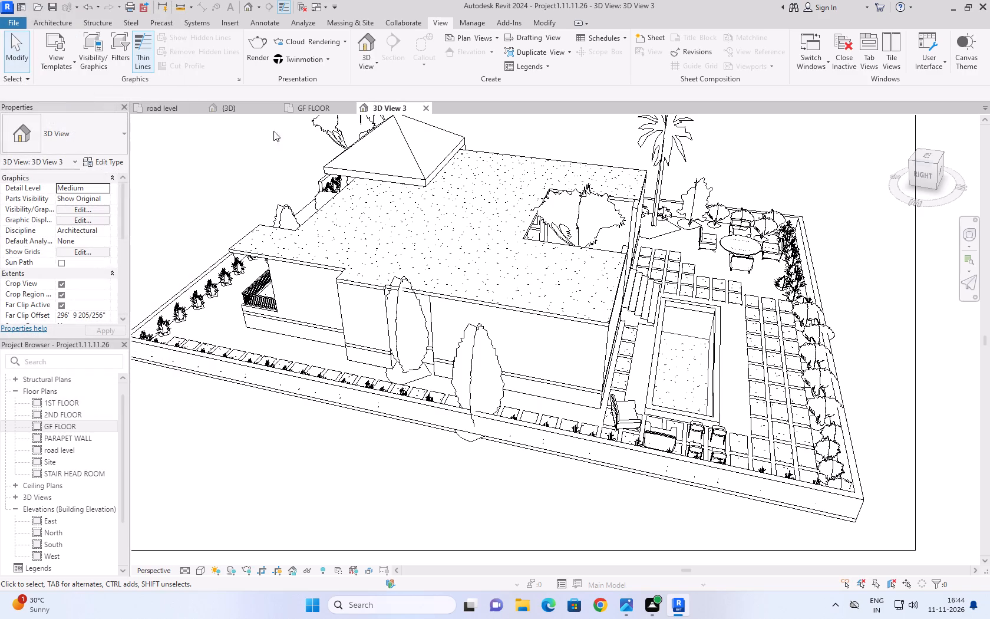
Examine the road level plan, and the swimming pool with the underside of its basin in the {3D} view.
left_click(174, 104)
scroll(668, 406, "down", 5)
scroll(608, 208, "up", 4)
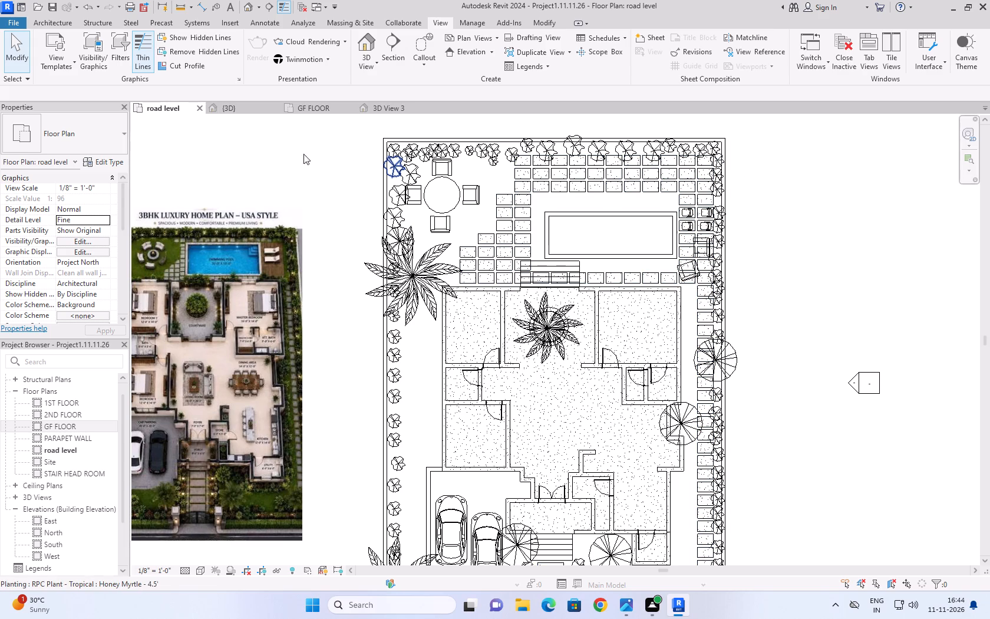
left_click(255, 107)
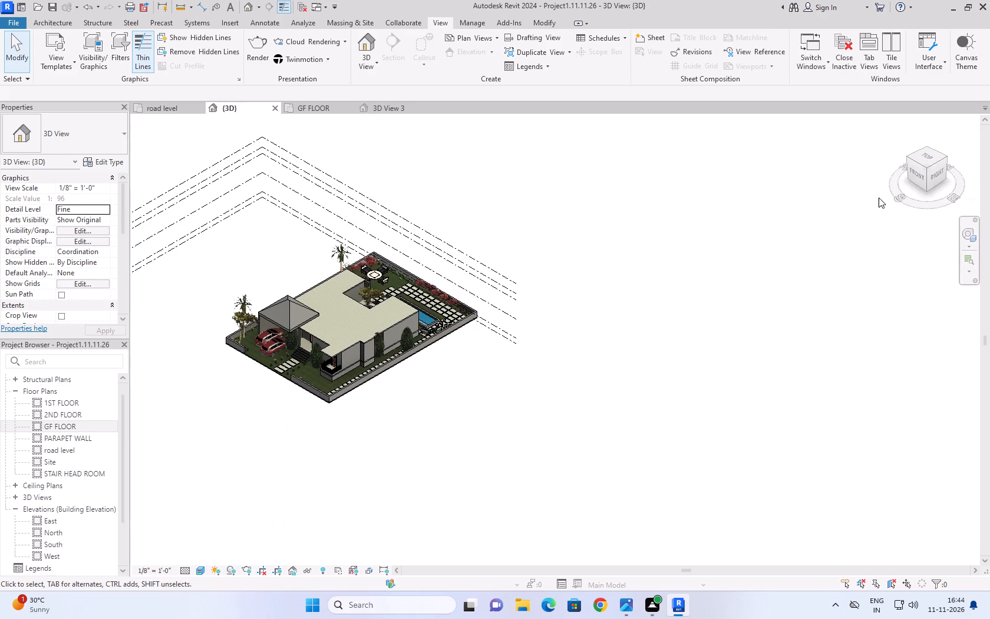
left_click(903, 124)
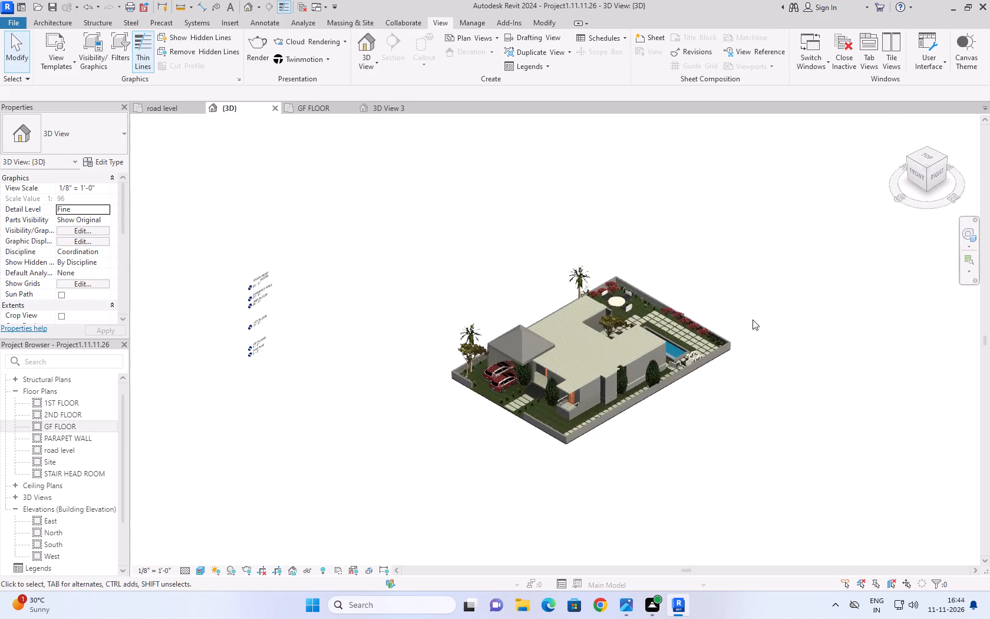
middle_click_drag(750, 414, 705, 340, "shift")
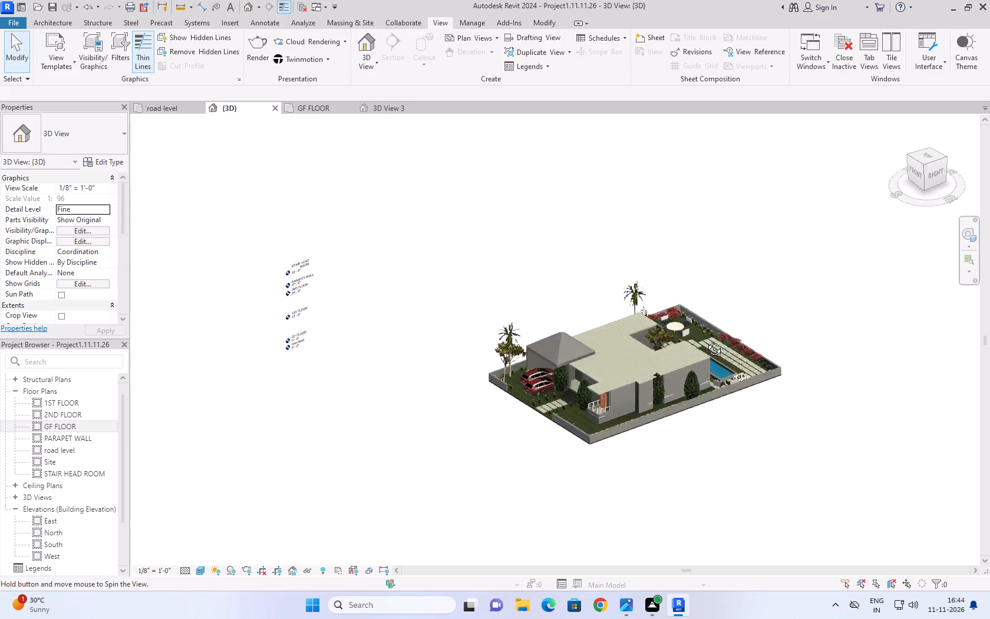
middle_click_drag(705, 340, 641, 216, "shift")
scroll(704, 372, "up", 9)
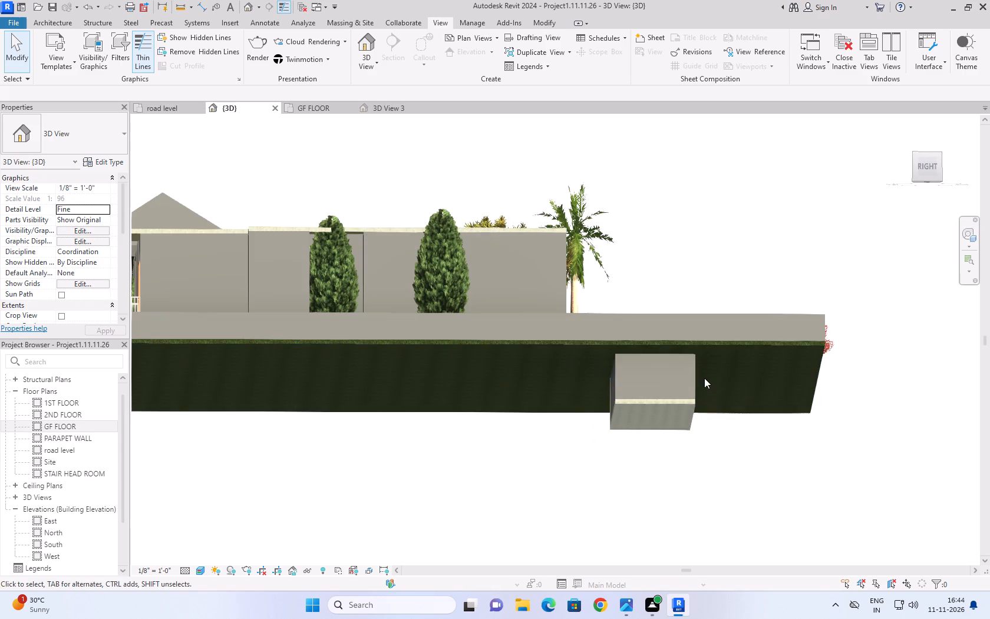
middle_click_drag(722, 456, 716, 539, "shift")
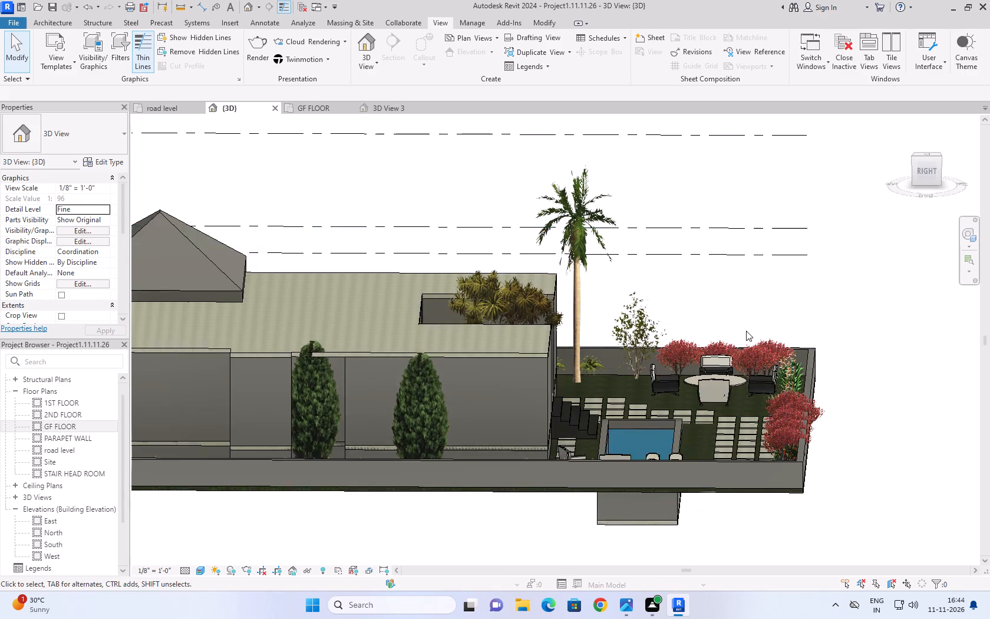
scroll(746, 331, "down", 2)
scroll(673, 506, "up", 7)
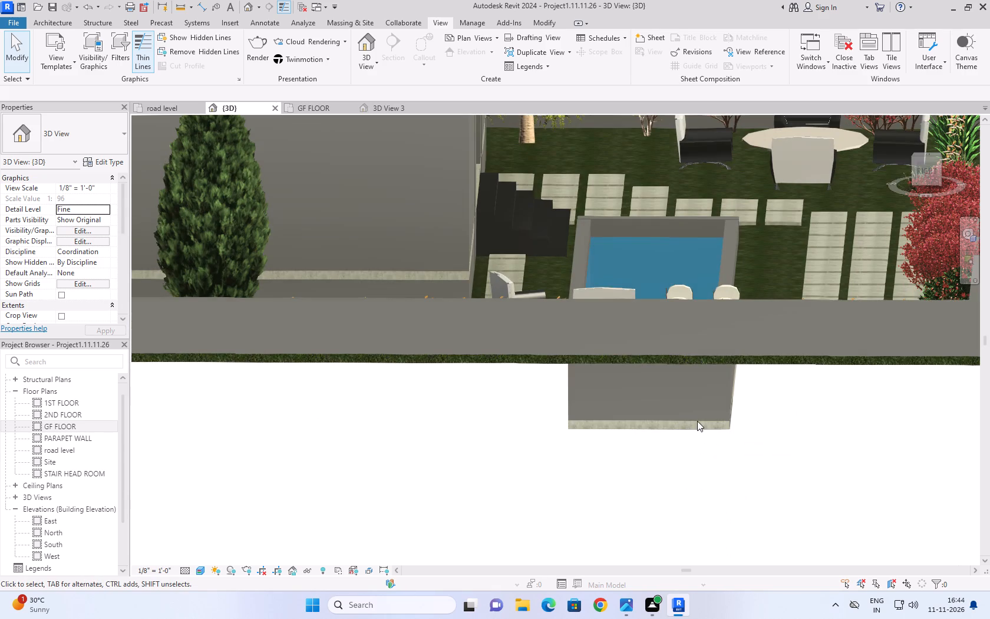
scroll(697, 421, "up", 1)
In Wireframe style from the top, extend the pool's gf slab 6" base boundary northward, stopping just short of the stepping-stone paving.
left_click(697, 425)
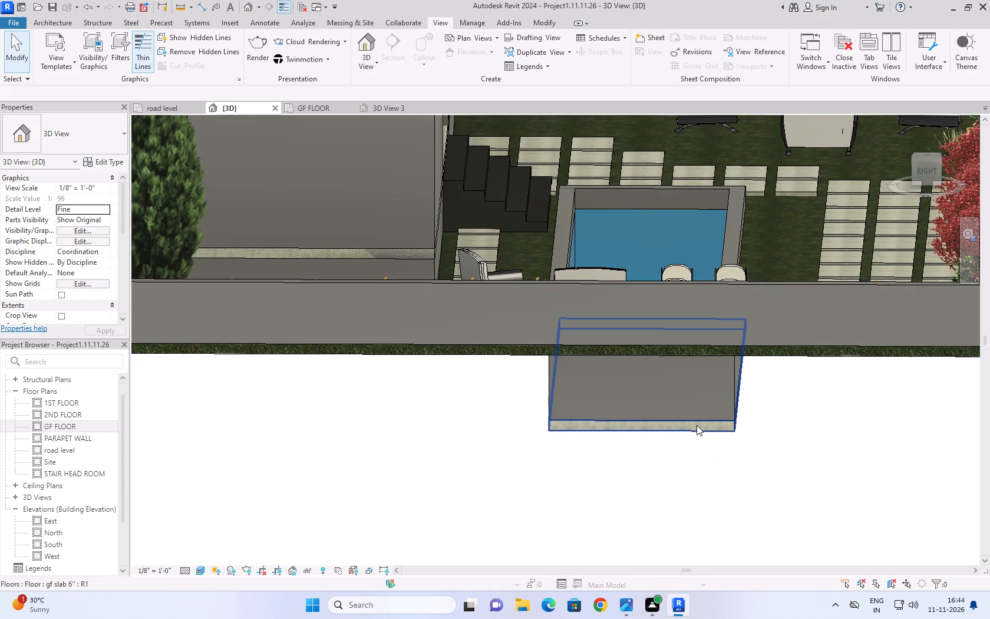
left_click(712, 429)
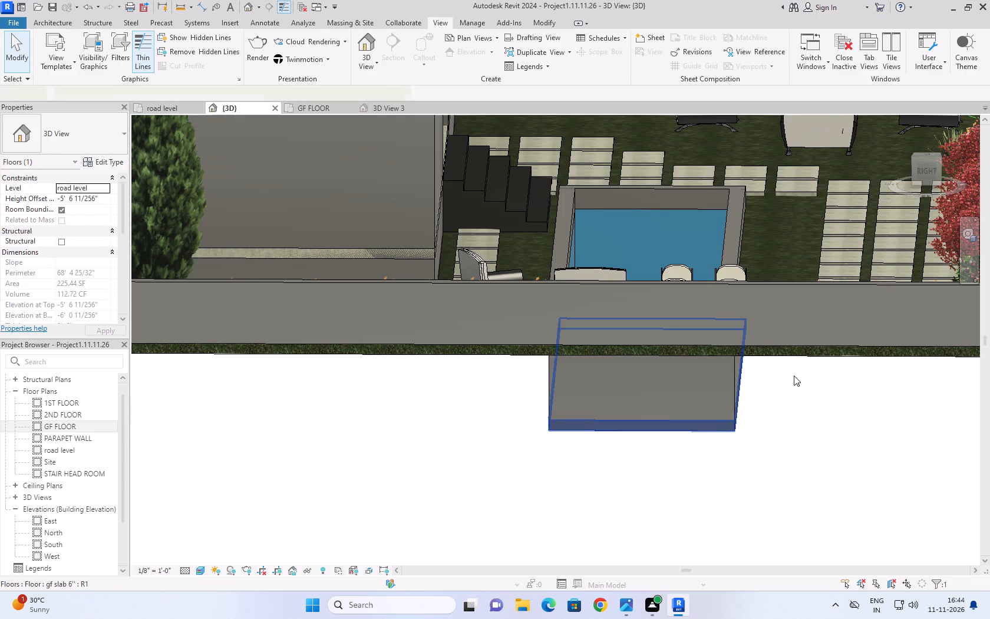
left_click(899, 120)
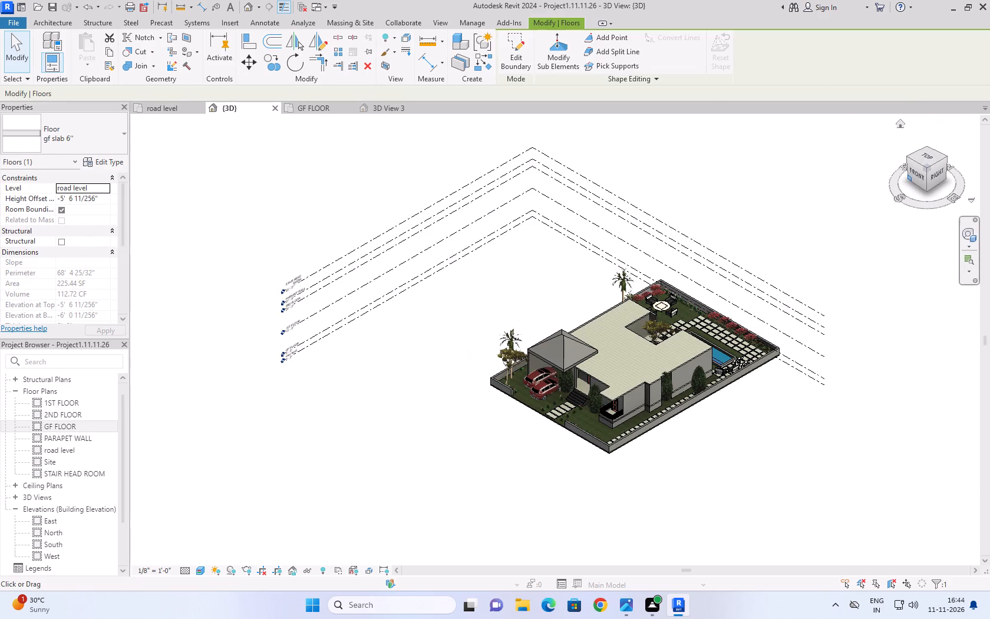
left_click(925, 156)
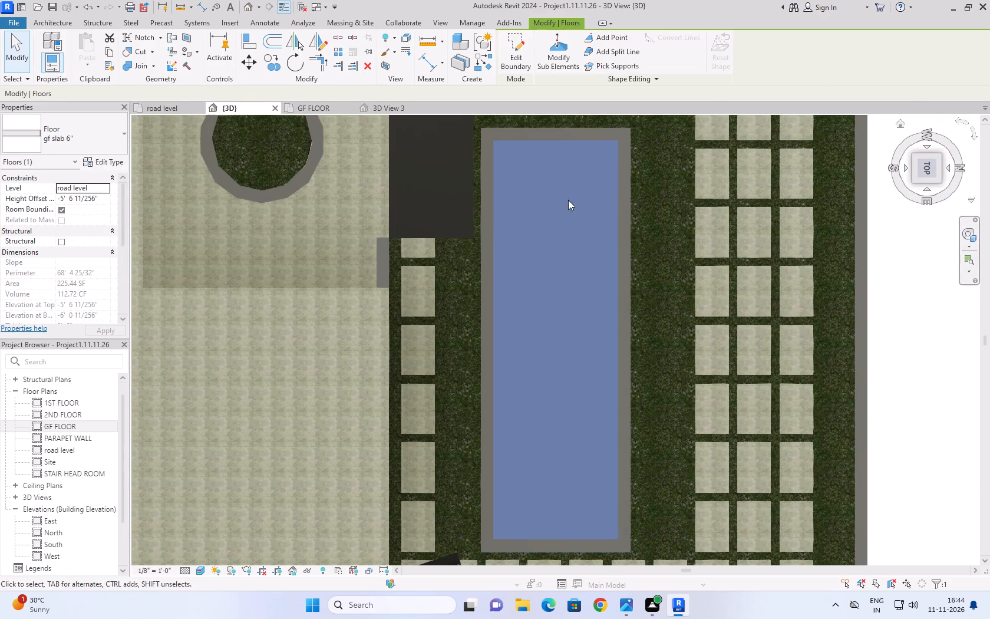
left_click(206, 572)
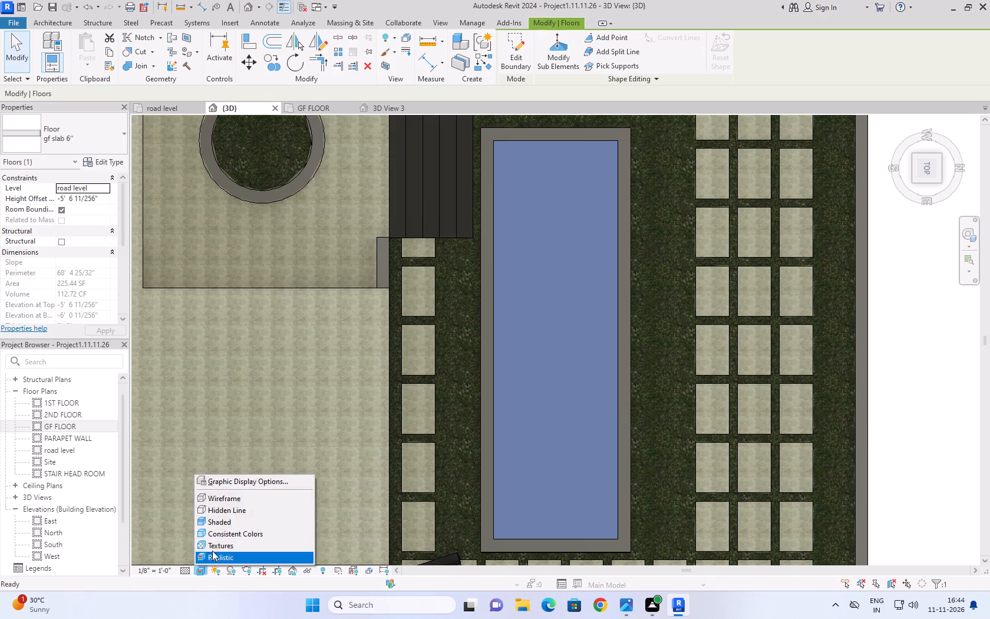
left_click(229, 499)
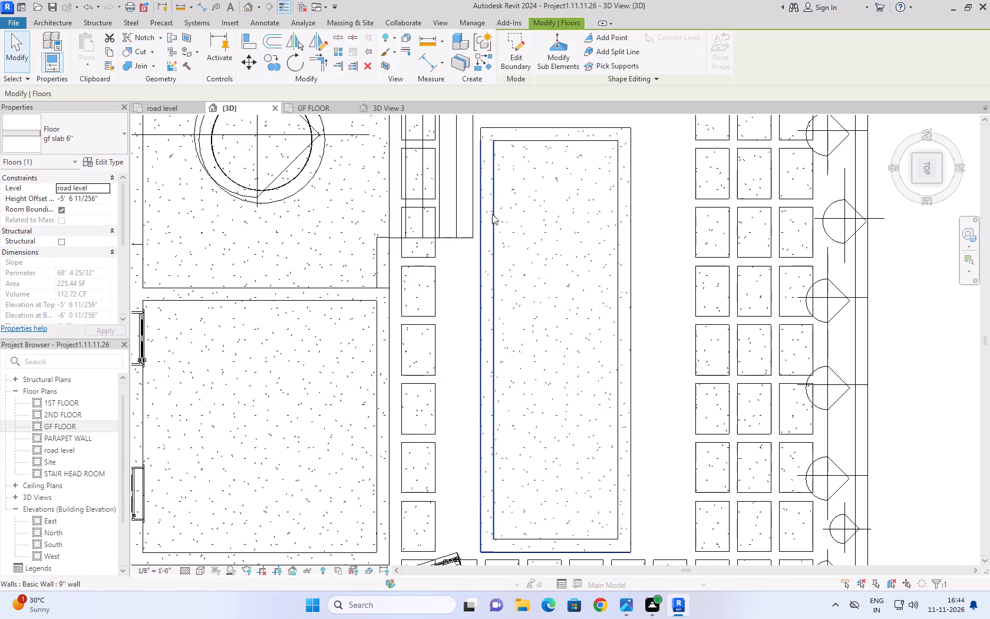
left_click(519, 61)
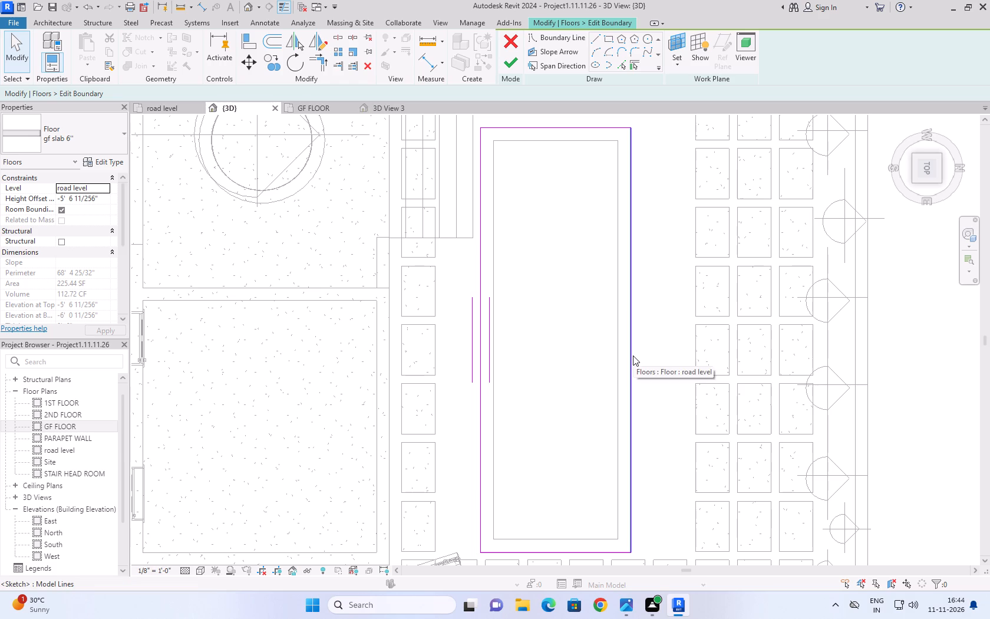
left_click_drag(632, 354, 678, 353)
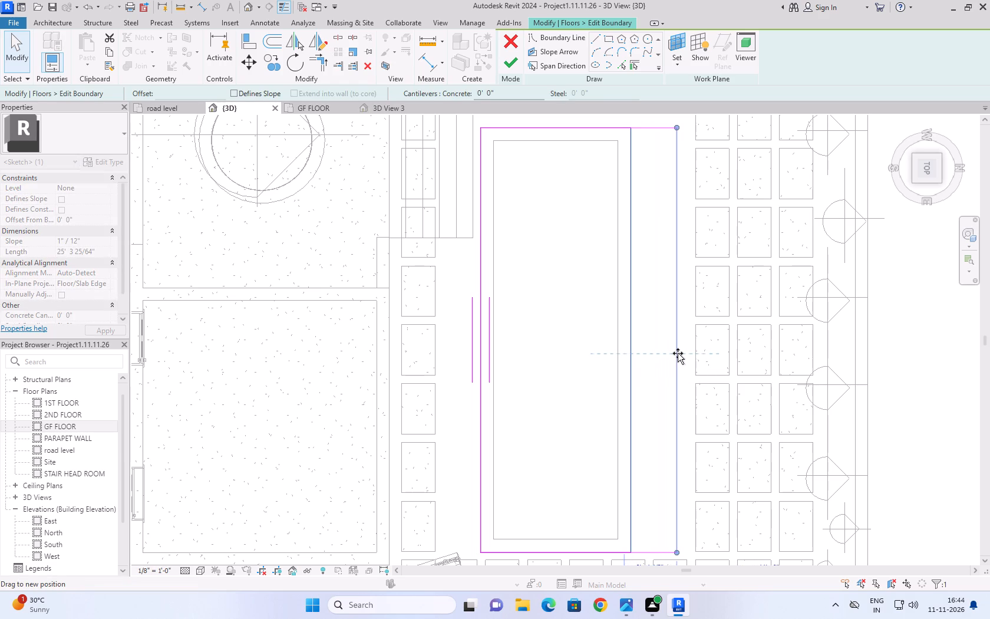
left_click_drag(678, 353, 679, 353)
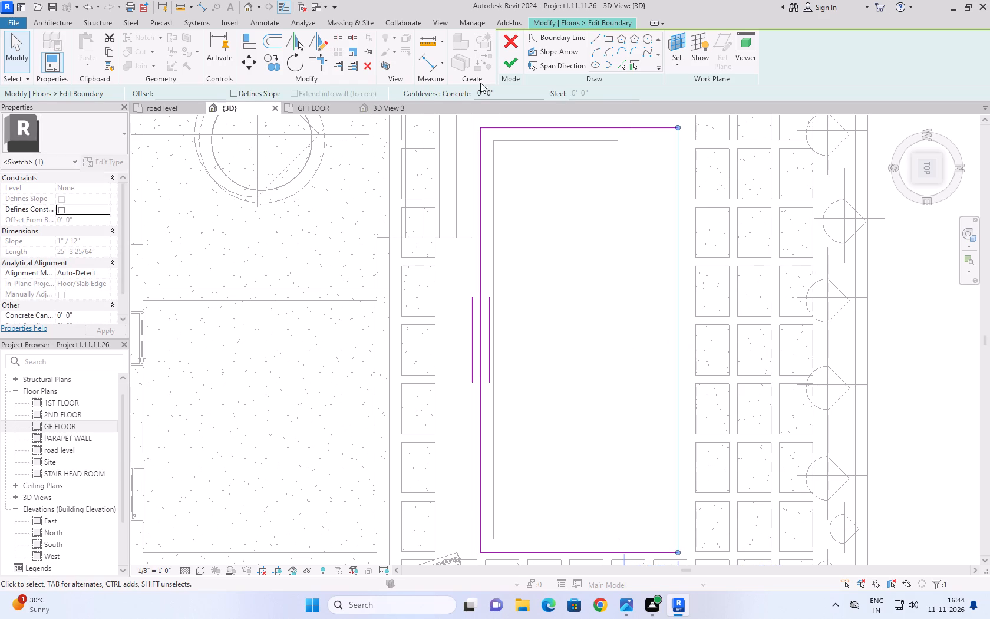
left_click(511, 69)
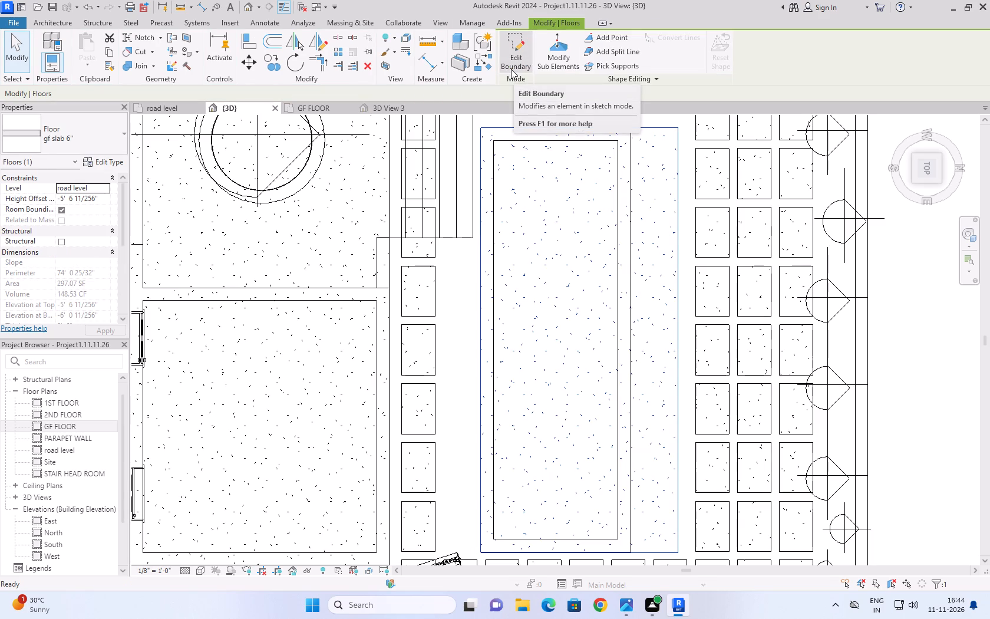
Move the pool's north 9" wall outward to line up with the extended edge of the base slab.
left_click(628, 268)
left_click_drag(627, 280, 672, 274)
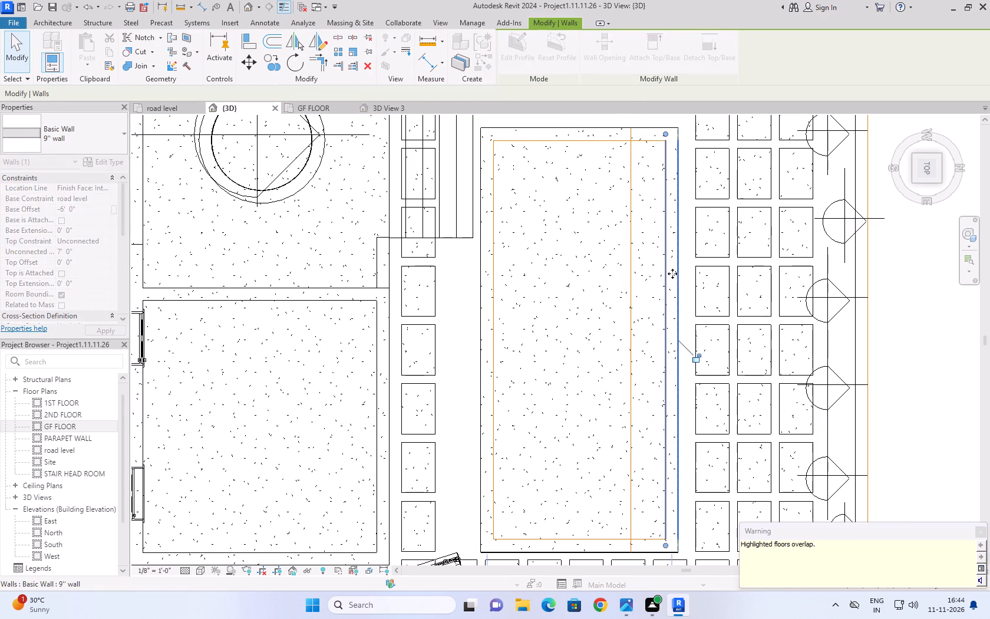
left_click(978, 531)
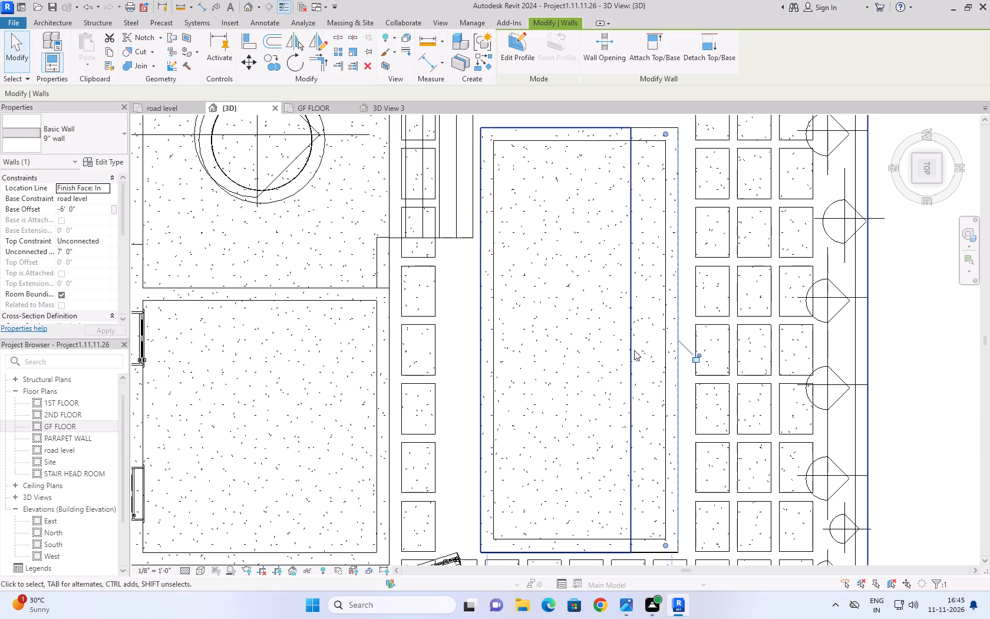
Extend the pool opening in the road level slab 6" boundary northward to the outer face of the moved pool wall.
left_click(632, 332)
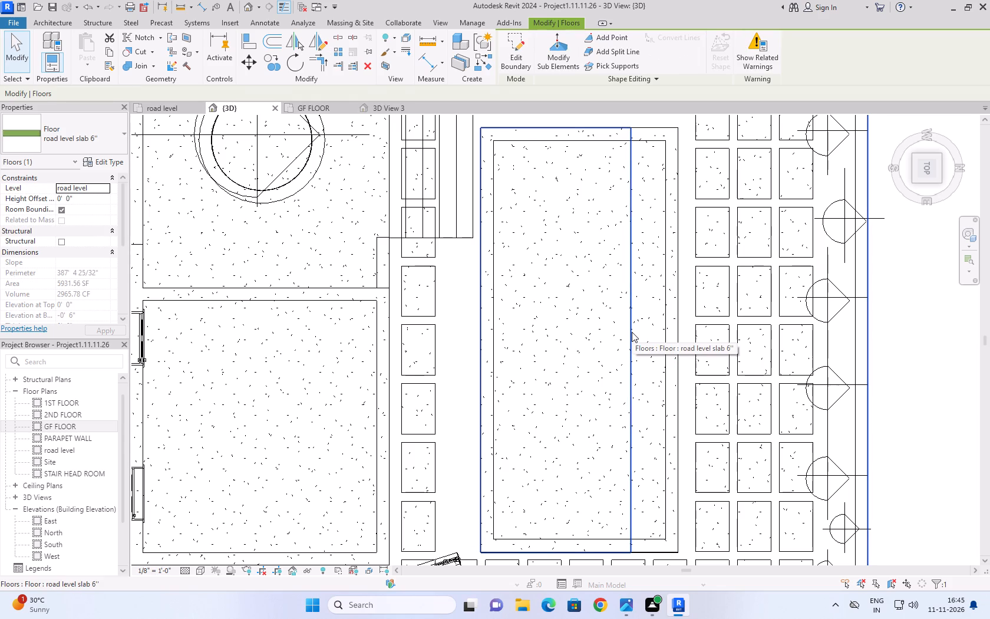
left_click(519, 57)
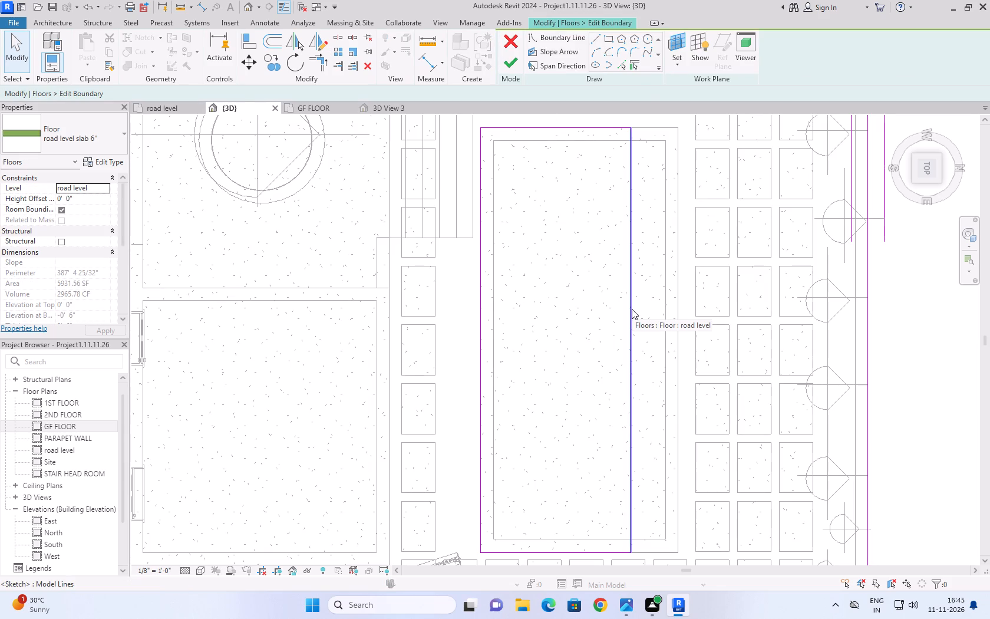
left_click_drag(632, 309, 646, 310)
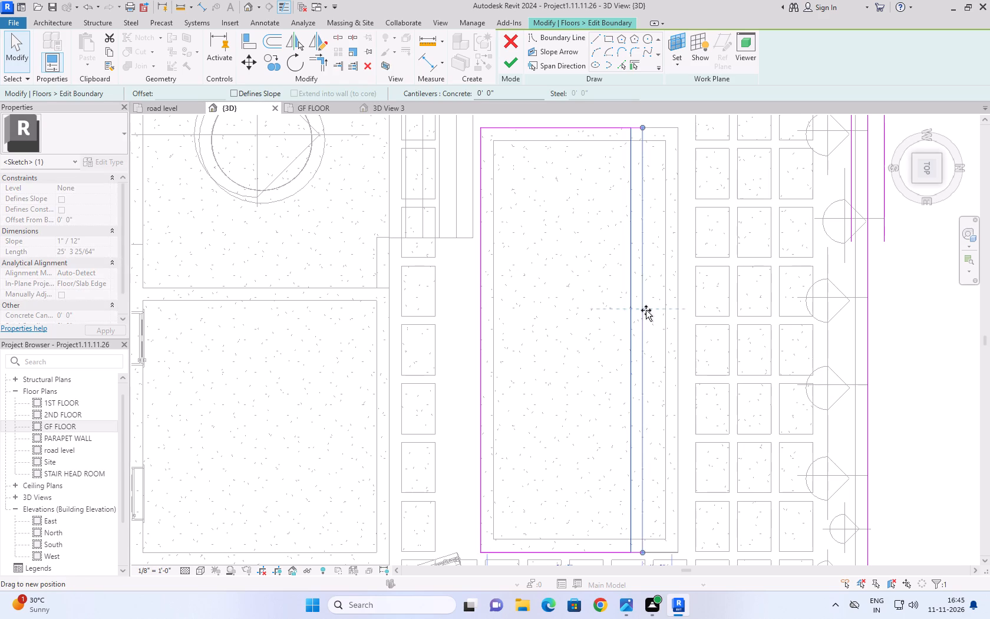
left_click_drag(646, 310, 664, 311)
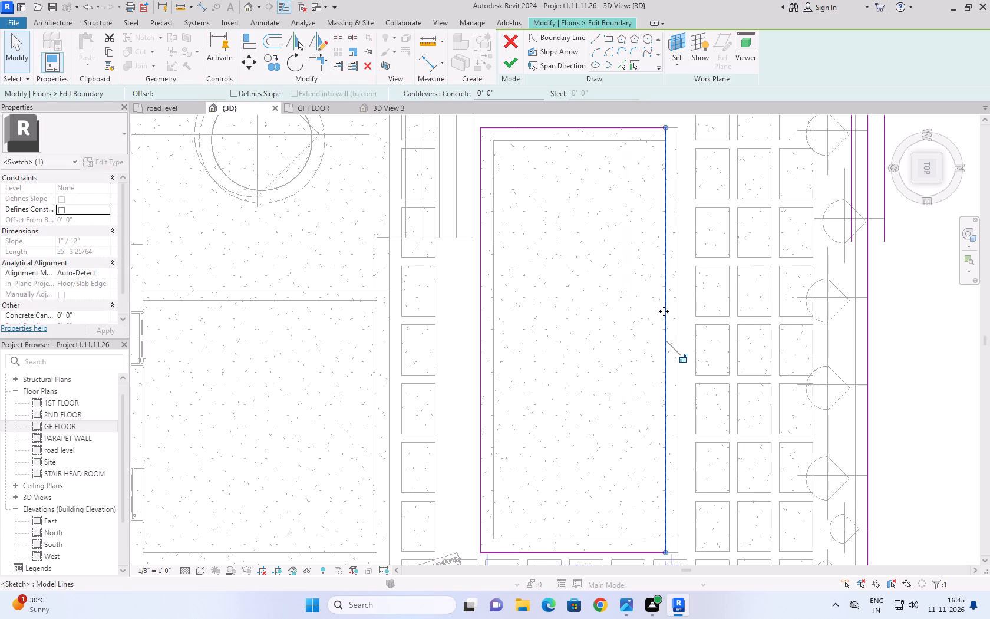
left_click(510, 58)
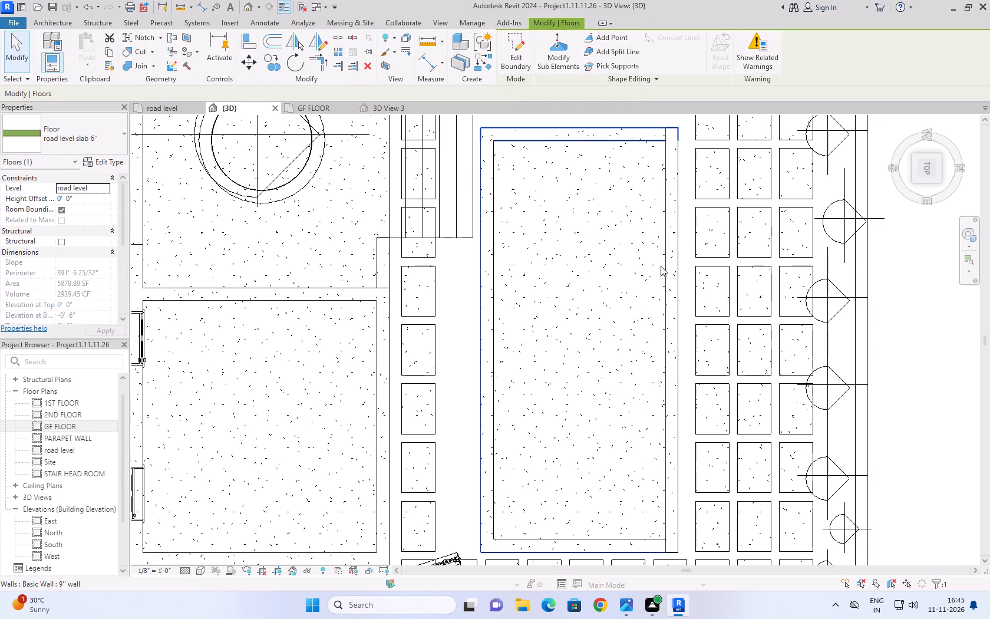
left_click(664, 256)
left_click(522, 62)
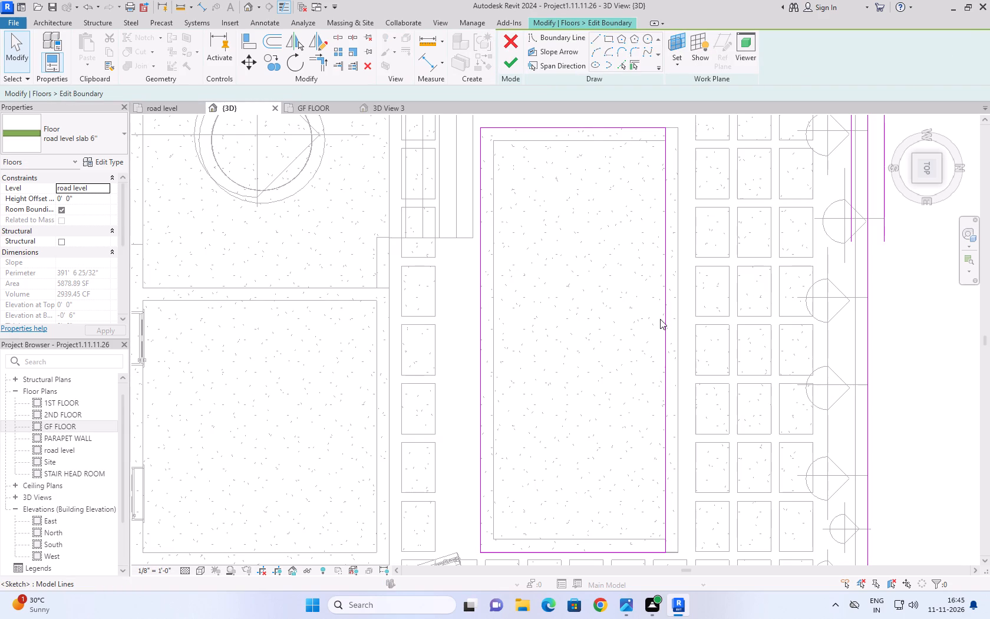
left_click_drag(664, 322, 676, 323)
left_click(510, 60)
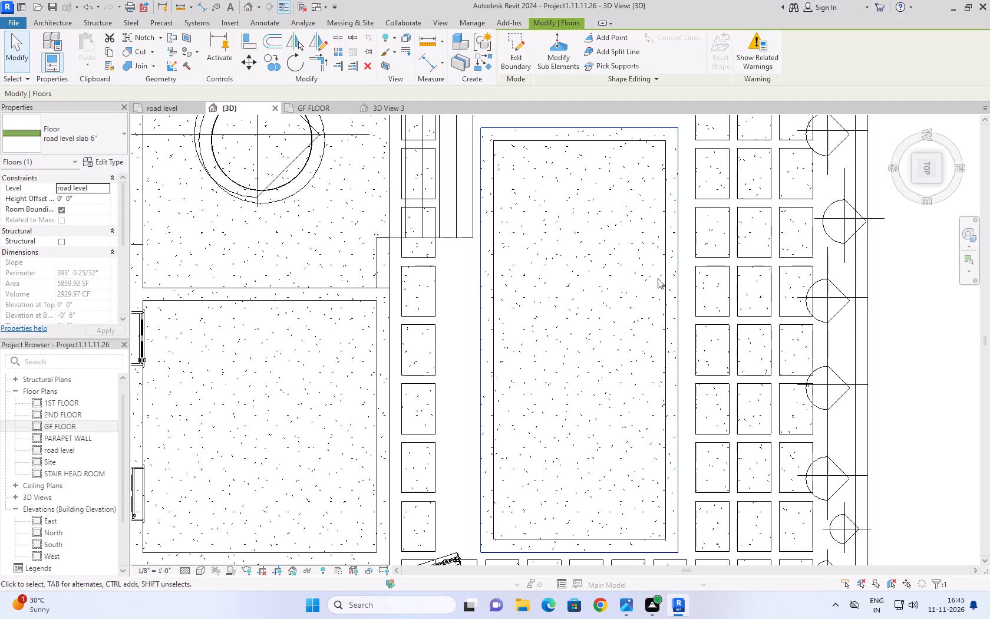
Return the {3D} view to its home orientation and switch its visual style from Wireframe to Realistic.
scroll(911, 284, "down", 4)
left_click(899, 121)
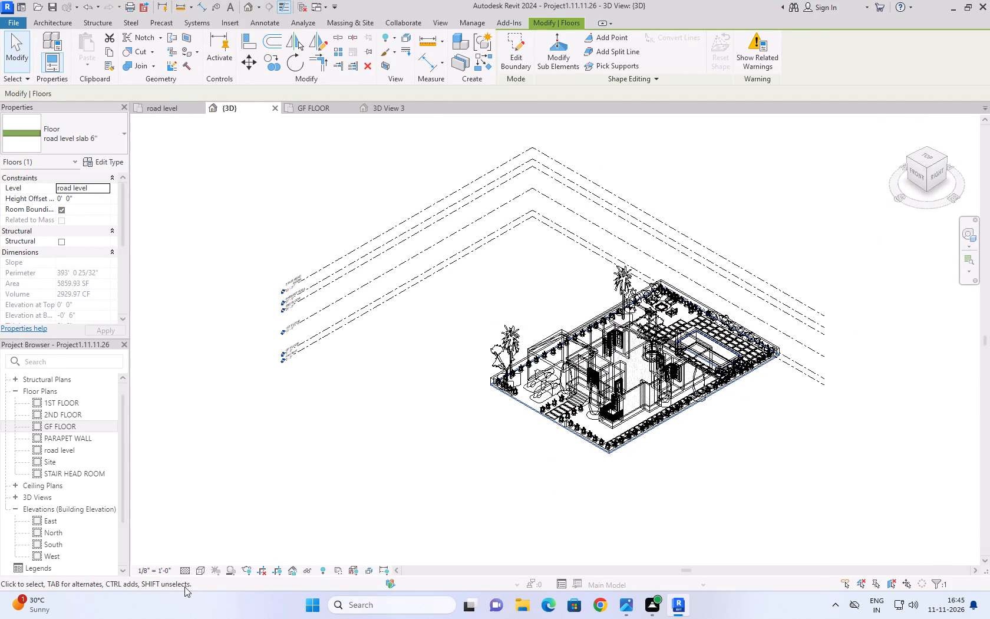
left_click(196, 570)
left_click(210, 559)
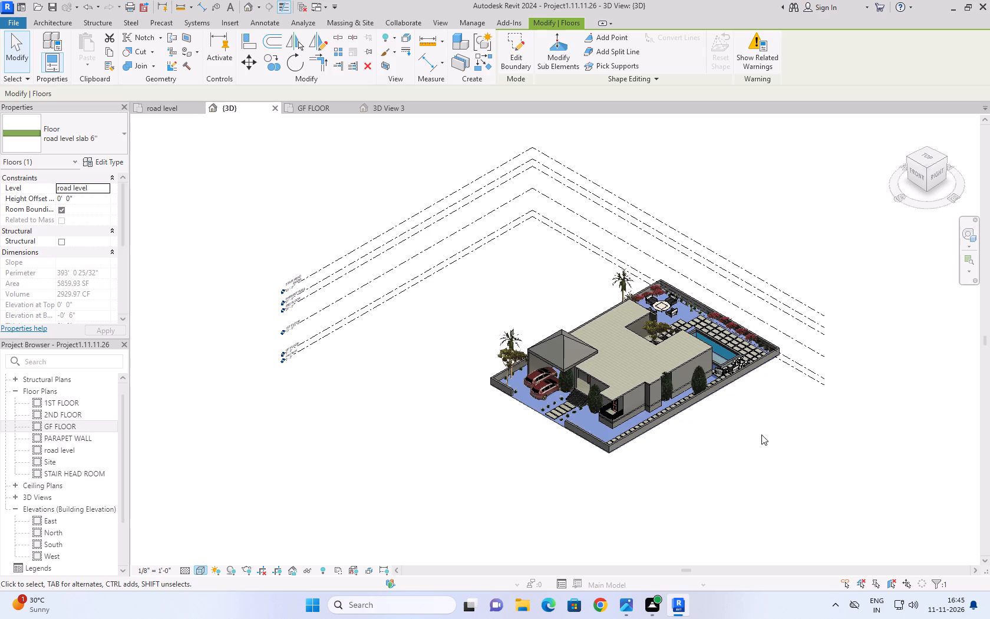
Examine the widened swimming pool, its surrounding paving and the underside of its gf slab 6" base from above, the side and below.
middle_click_drag(824, 290, 811, 310, "shift")
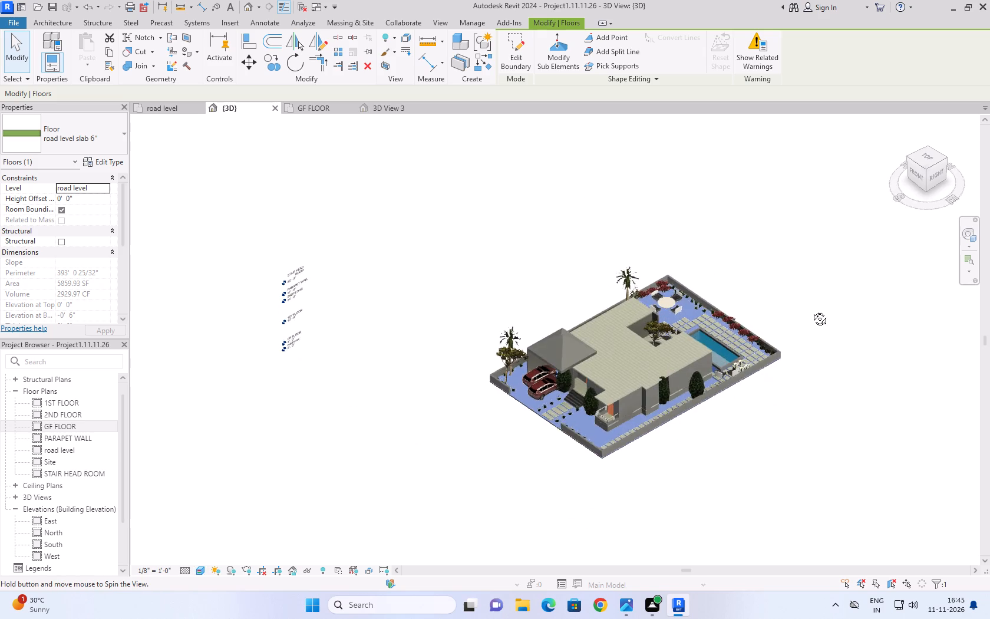
middle_click_drag(811, 310, 717, 353, "shift")
scroll(717, 451, "up", 8)
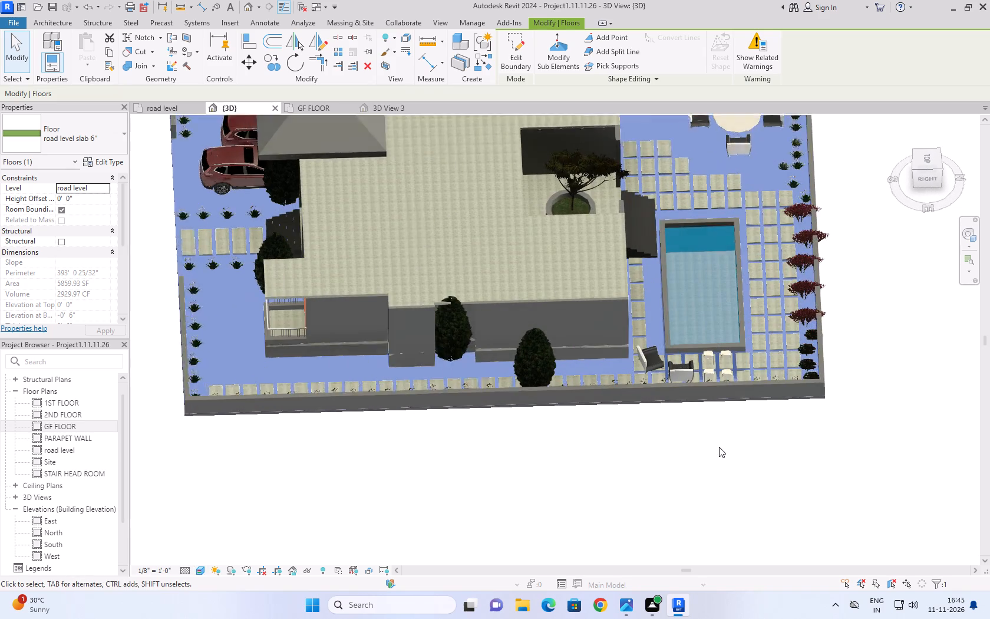
middle_click_drag(864, 325, 754, 373, "shift")
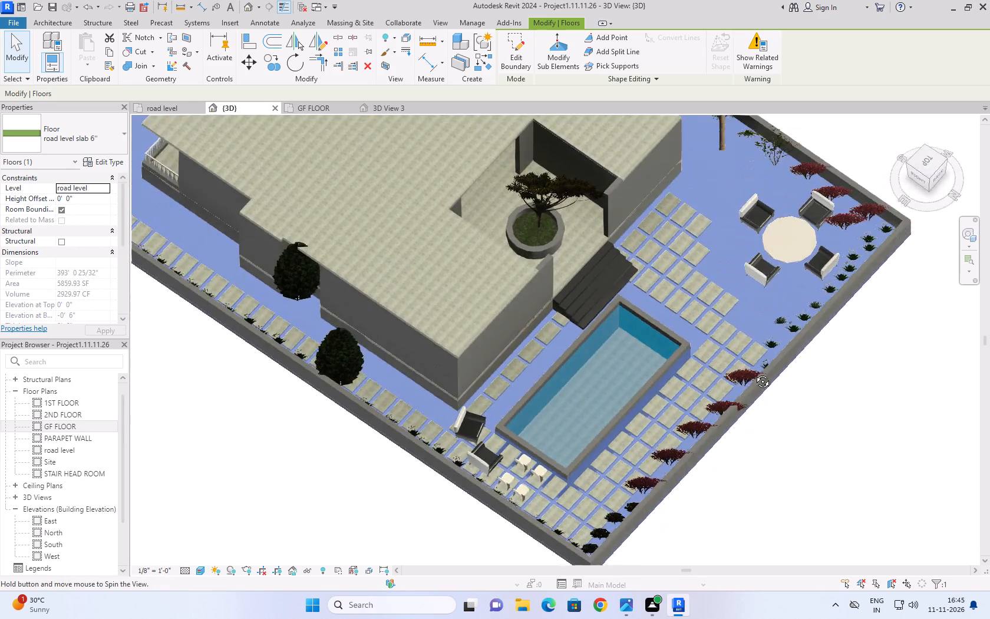
middle_click_drag(754, 373, 636, 444, "shift")
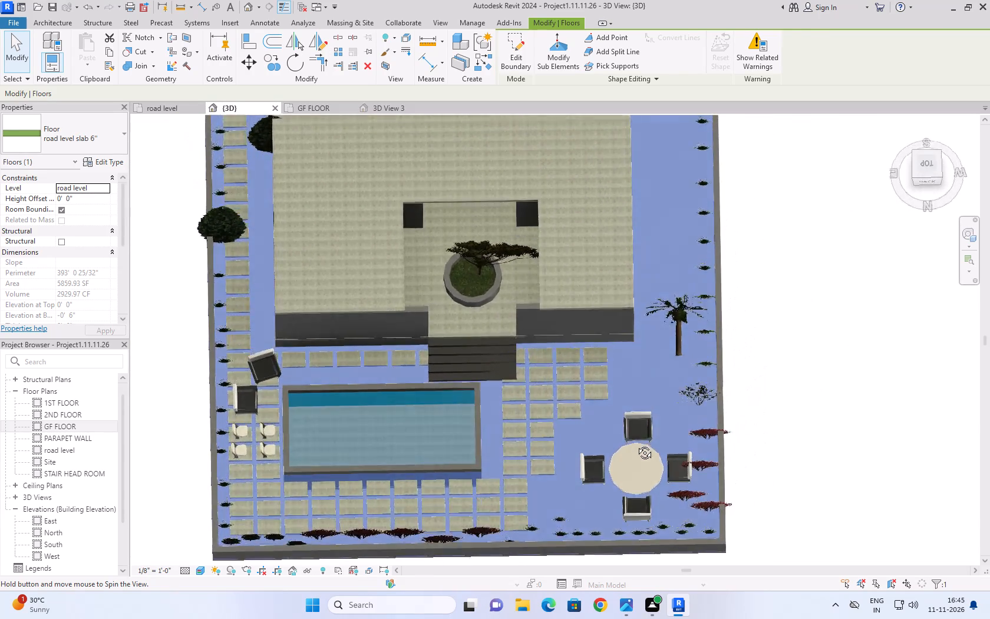
middle_click_drag(636, 444, 854, 367, "shift")
scroll(852, 383, "up", 1, "shift")
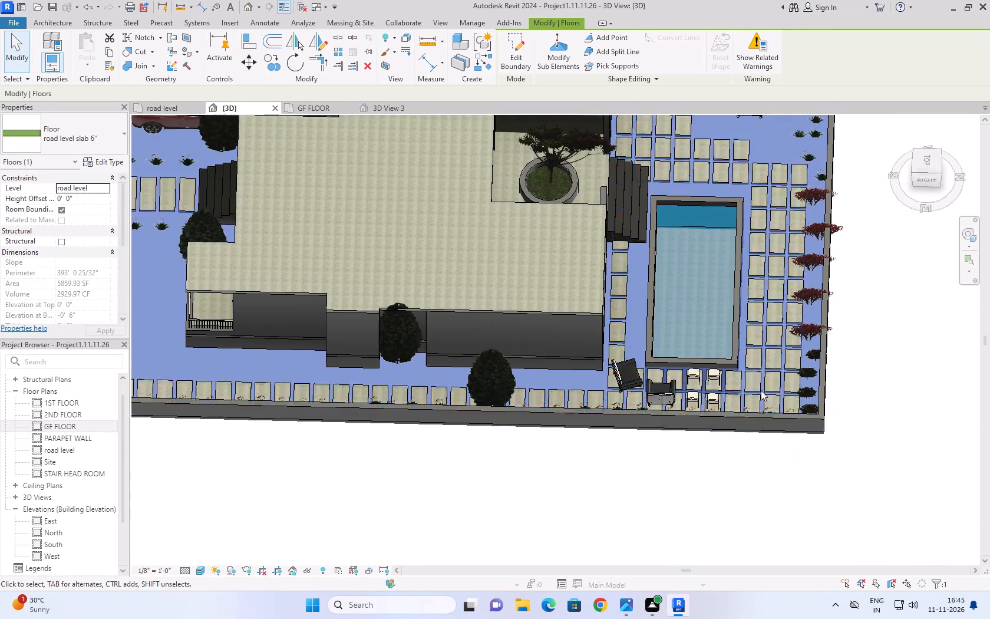
scroll(701, 300, "up", 7)
scroll(709, 312, "down", 4)
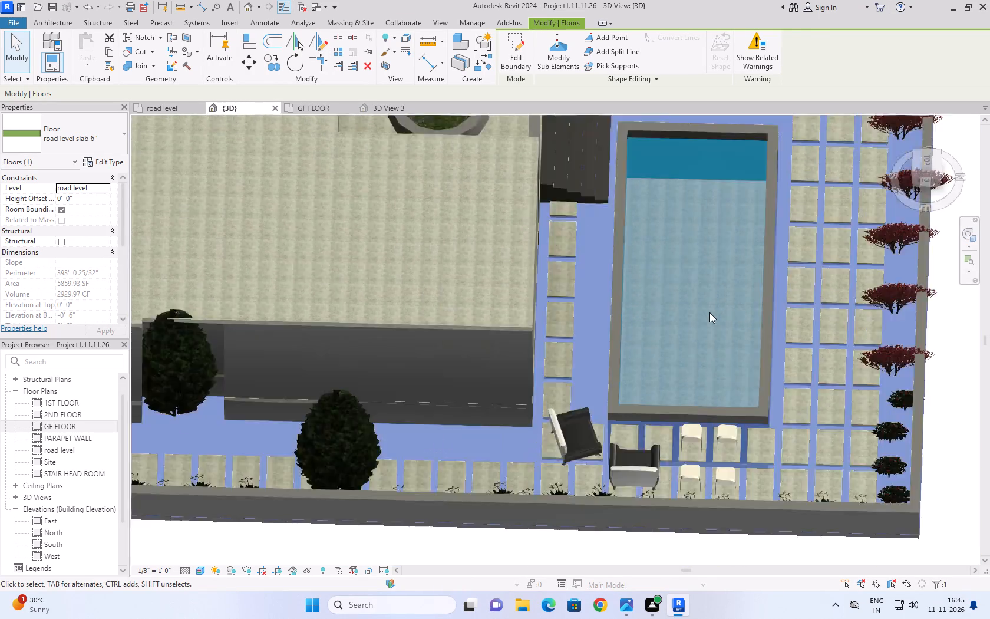
scroll(709, 312, "down", 4)
middle_click_drag(760, 521, 750, 261, "shift")
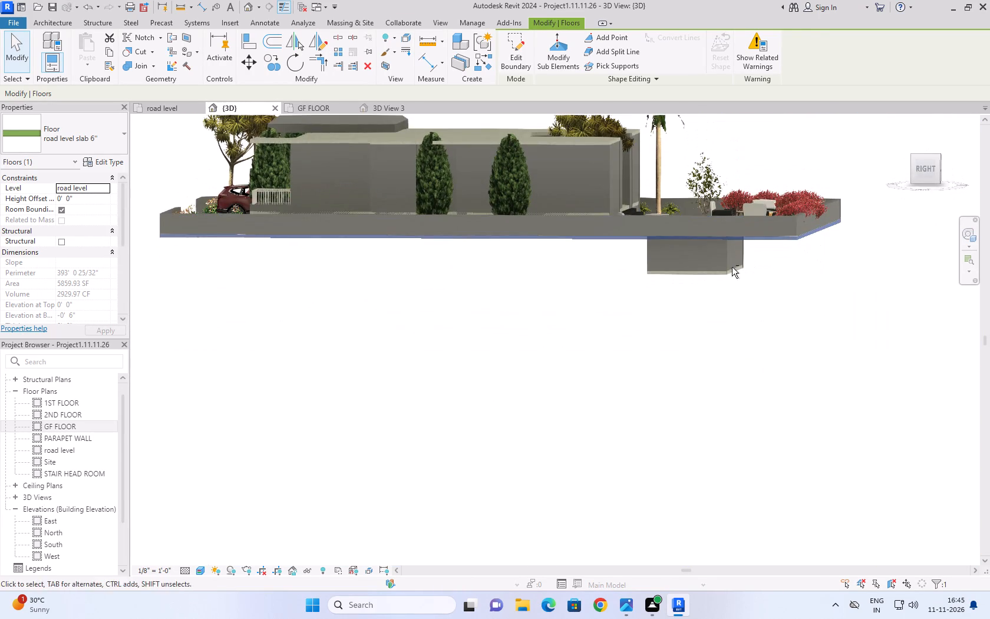
left_click(717, 274)
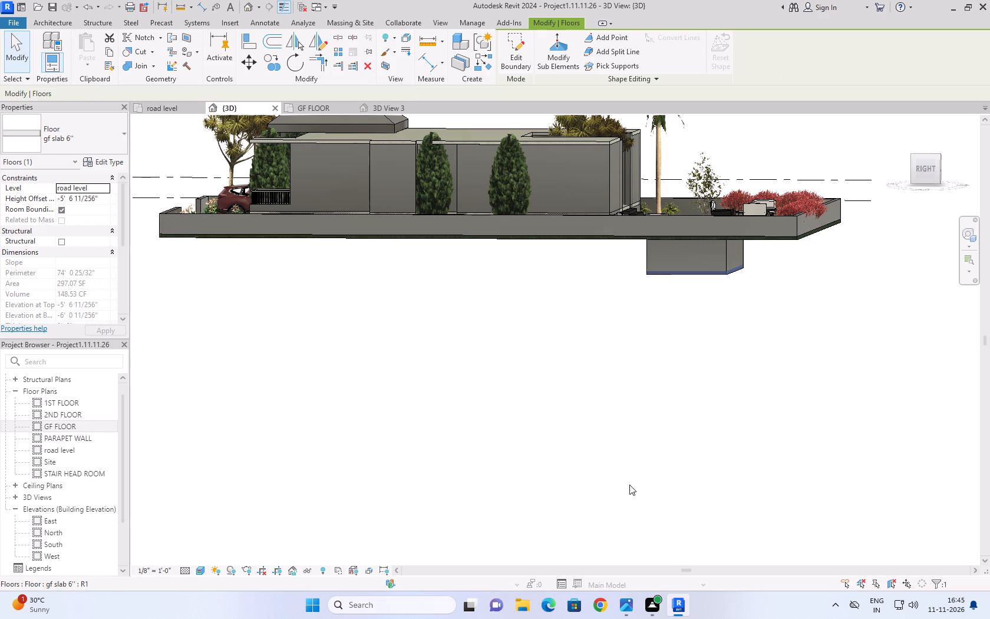
middle_click_drag(387, 326, 391, 343)
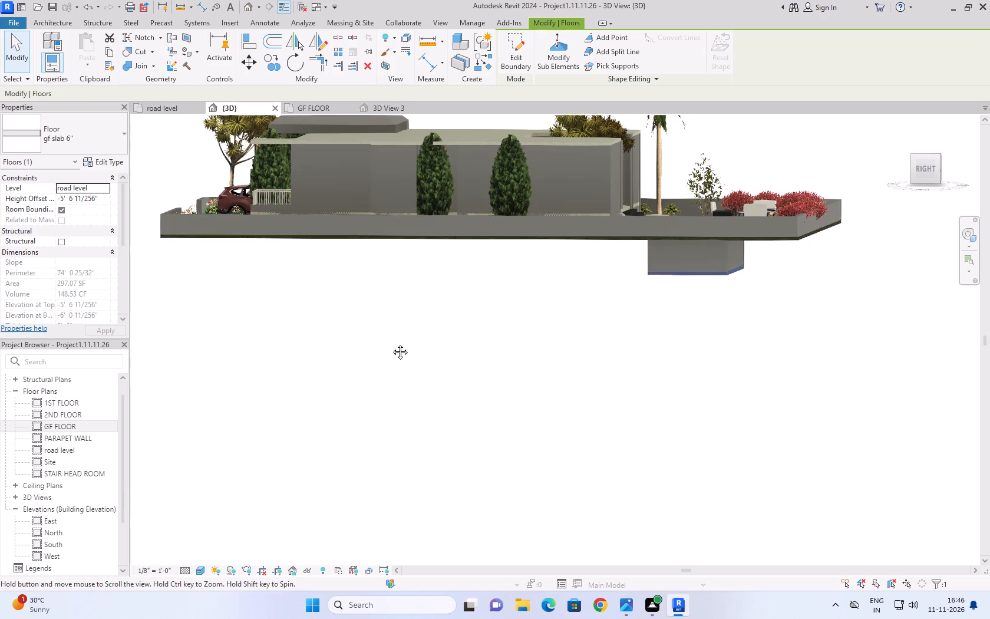
middle_click_drag(391, 343, 434, 456)
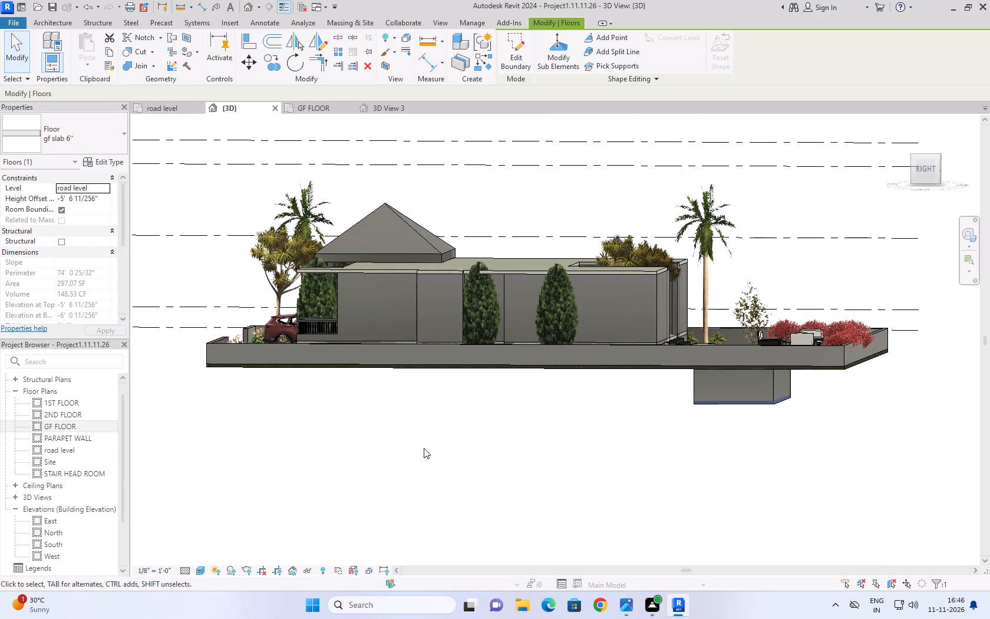
middle_click_drag(428, 444, 480, 592, "shift")
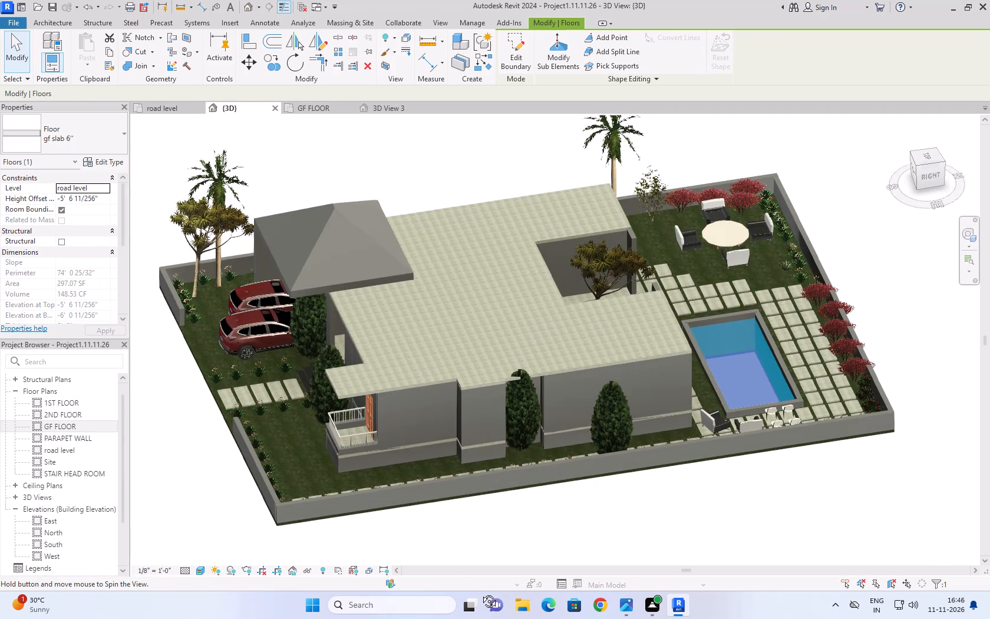
middle_click_drag(480, 592, 482, 592, "shift")
scroll(630, 506, "down", 4)
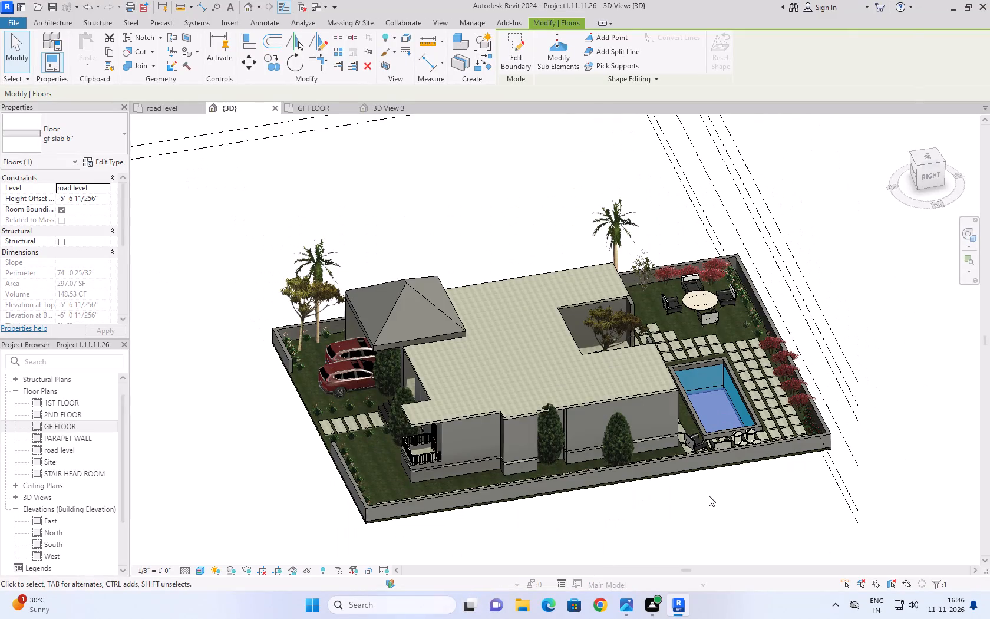
scroll(808, 490, "up", 6)
middle_click_drag(814, 483, 747, 482, "shift")
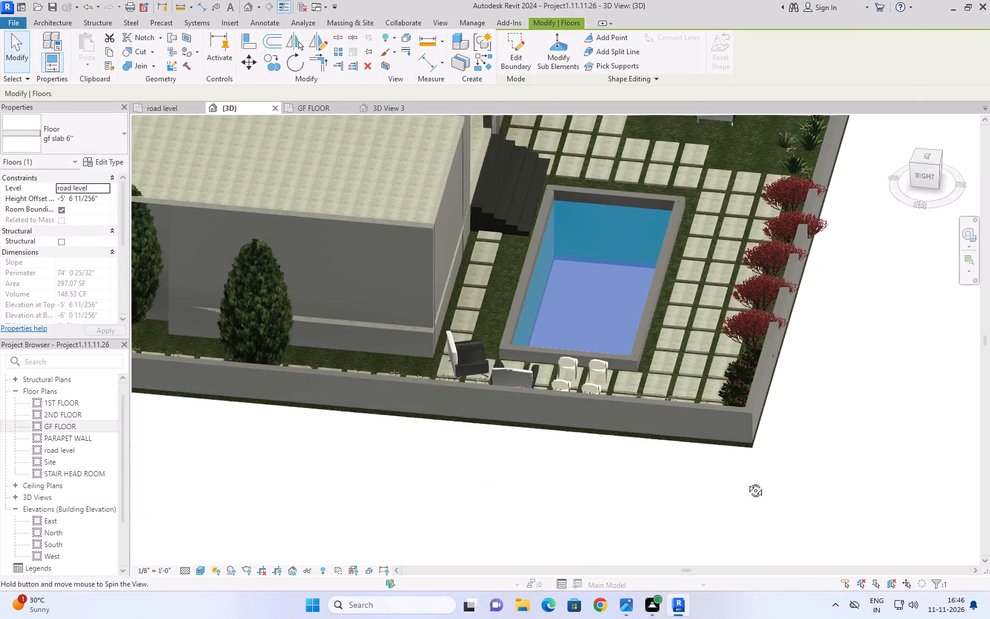
middle_click_drag(747, 482, 763, 568, "shift")
scroll(743, 498, "up", 1, "shift")
left_click(846, 355)
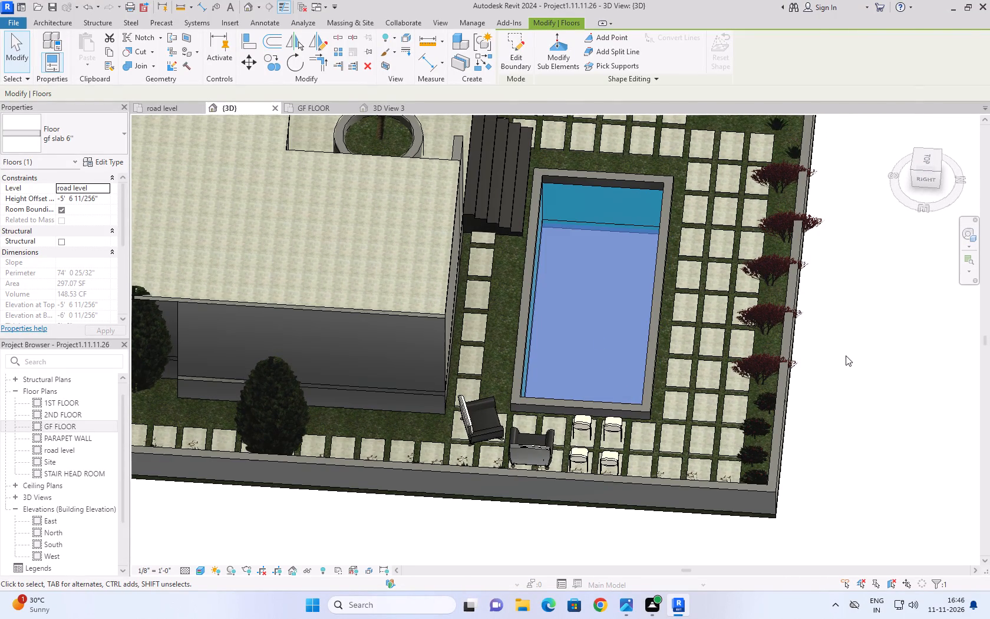
Temporarily hide the swimming pool 6" slab that represents the water, exposing the pool's floor.
middle_click_drag(846, 355, 876, 345, "shift")
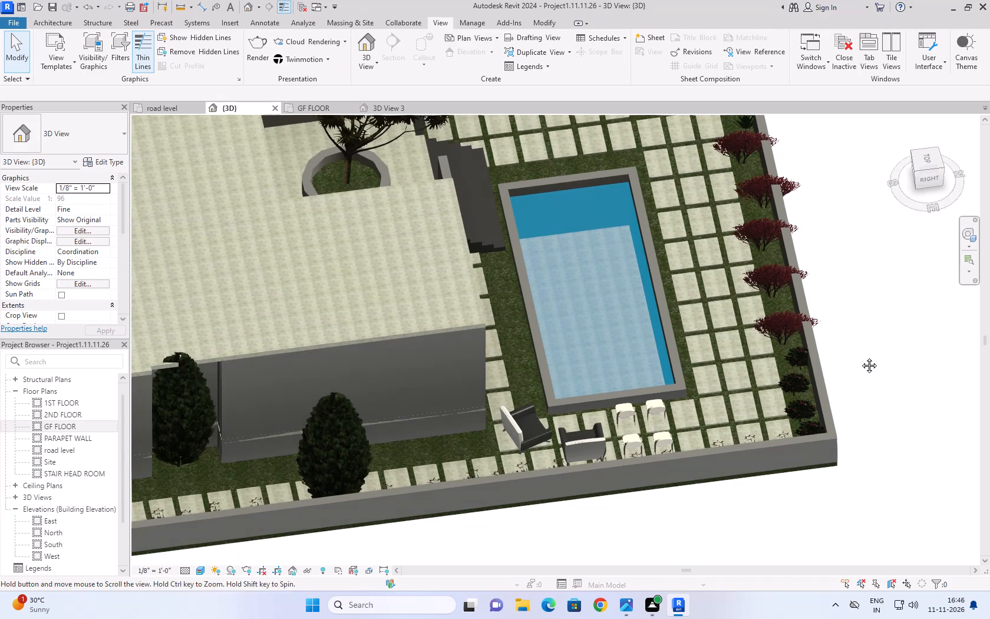
scroll(612, 359, "up", 4)
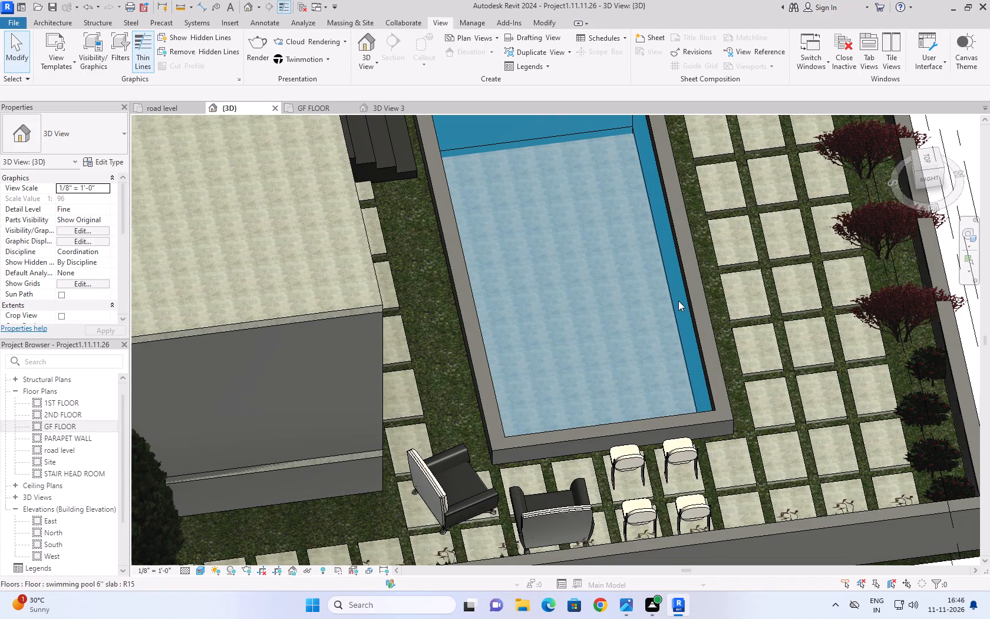
left_click(682, 293)
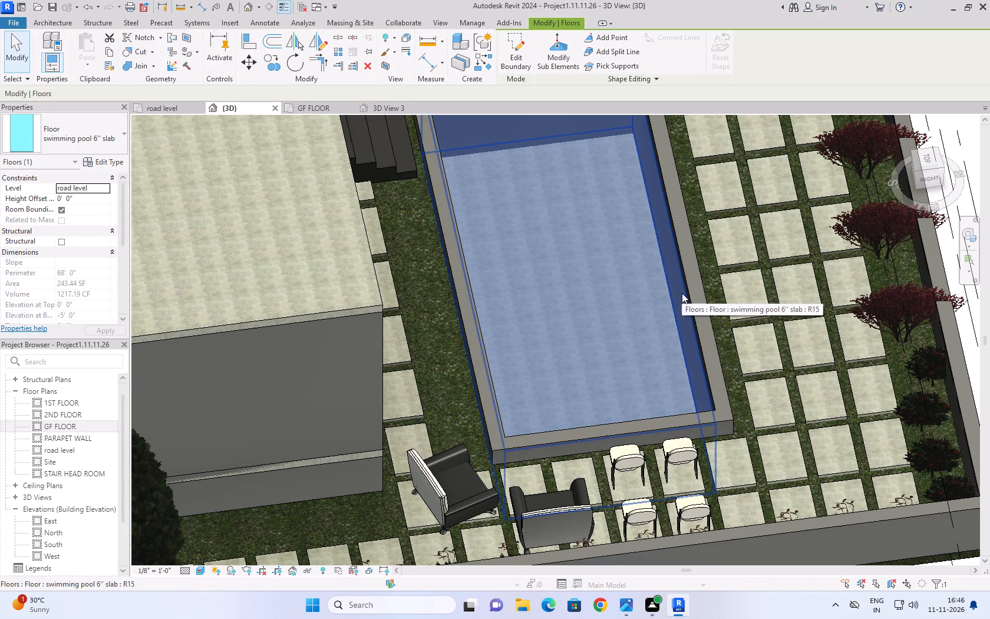
type("HH")
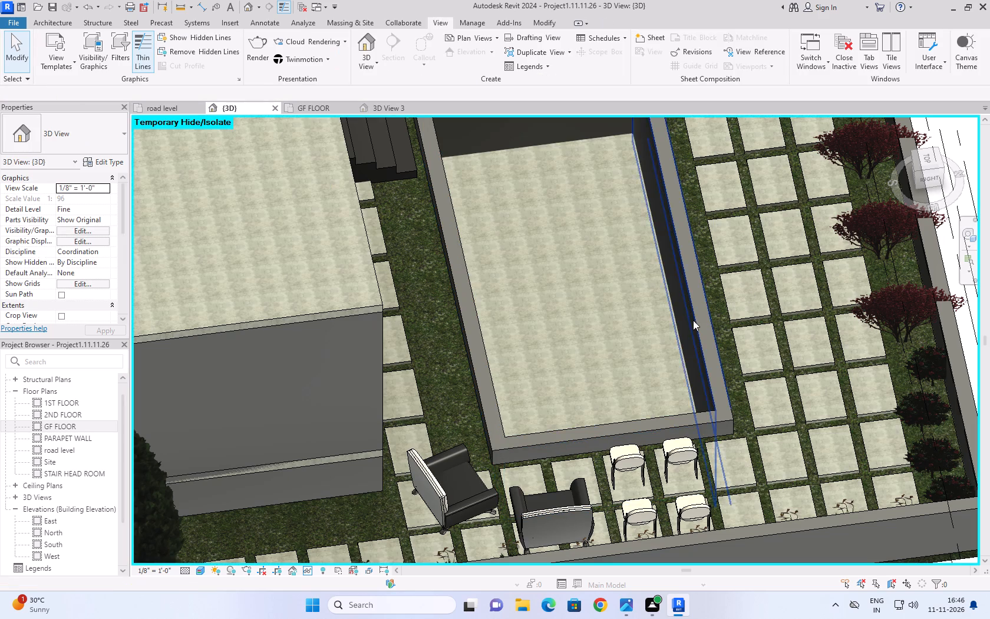
Paint the top face of the pool's gf slab 6" base with the Wood - Stained material.
type("PT")
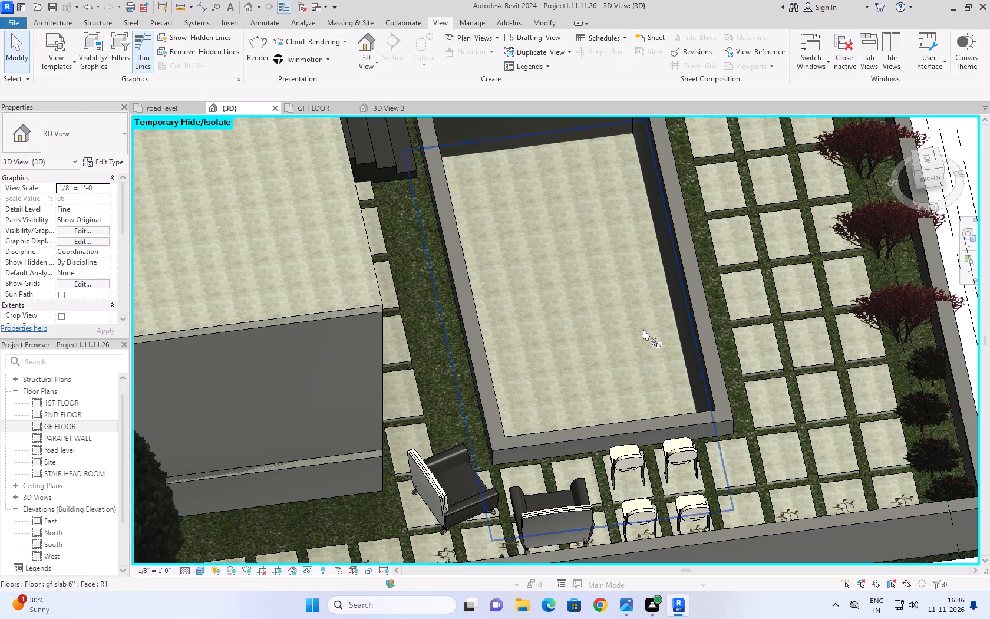
scroll(114, 232, "down", 8)
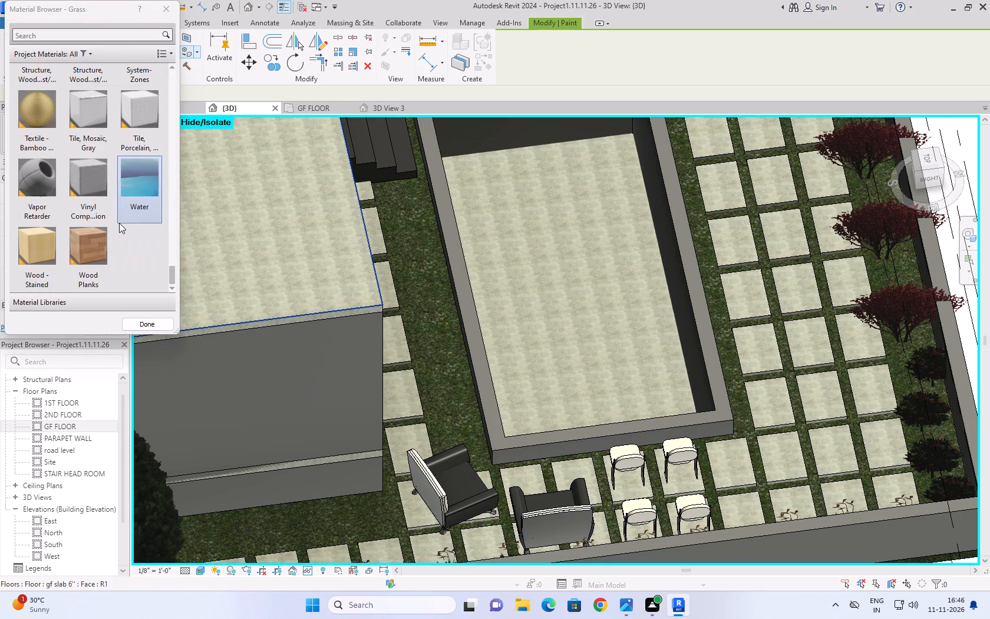
scroll(119, 223, "down", 5)
left_click(38, 253)
left_click(38, 253)
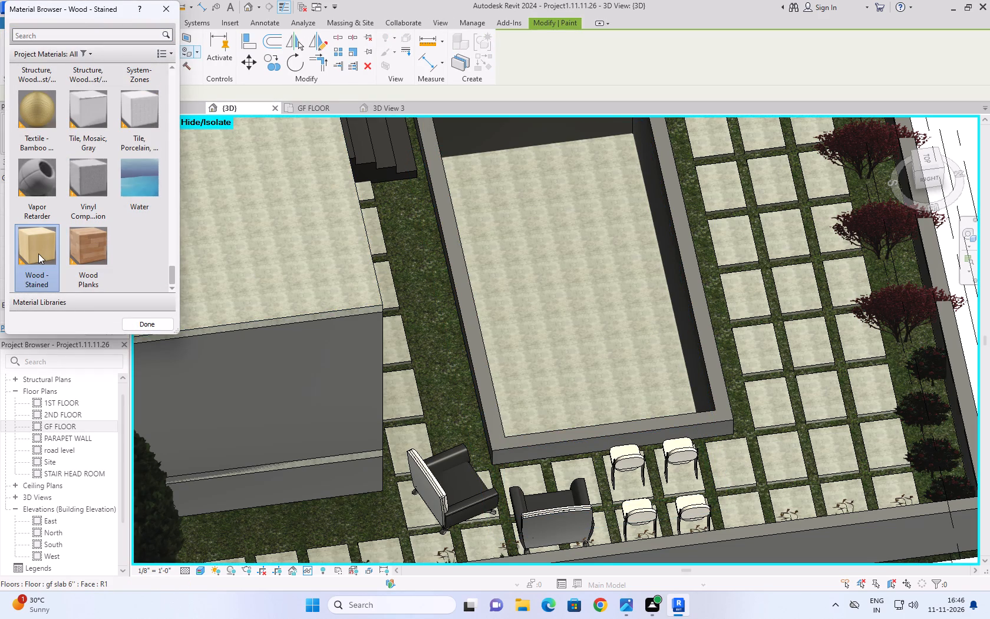
left_click(549, 274)
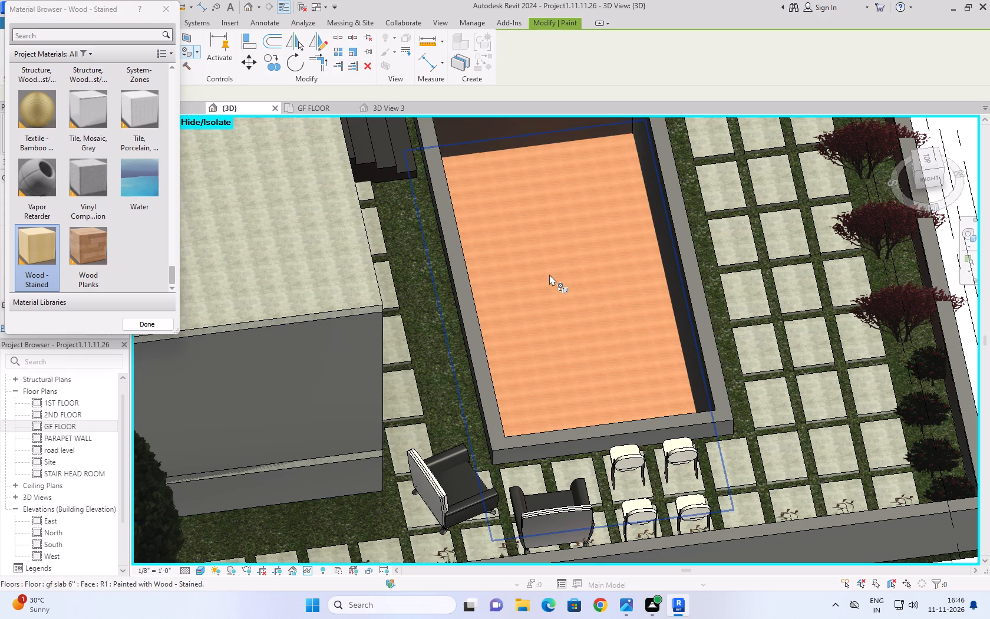
left_click(174, 14)
Reset the temporary hide in the {3D} view and check the pool with its painted floor from several angles.
type("HR")
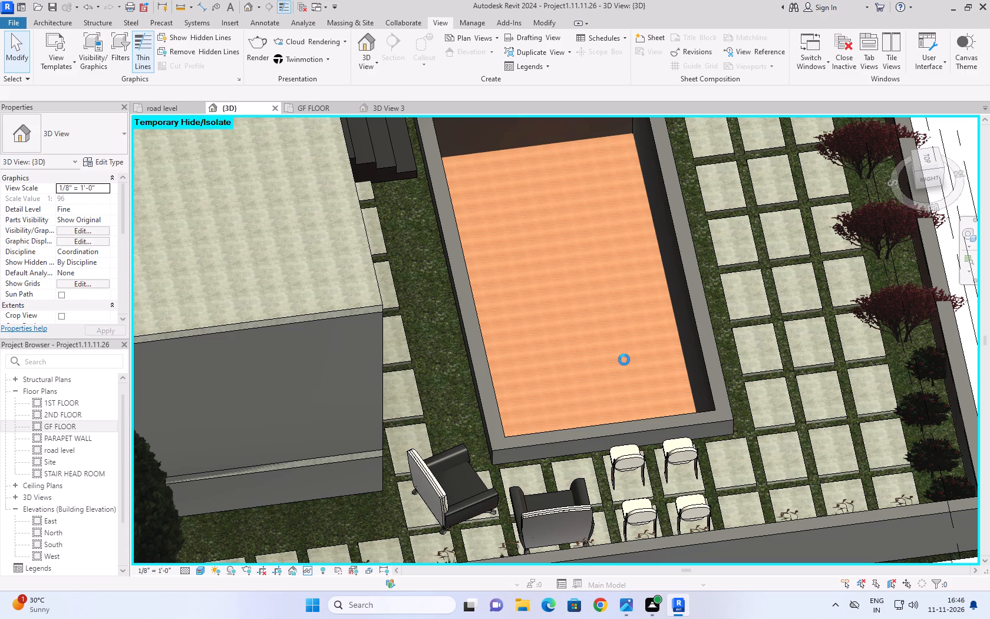
scroll(618, 327, "down", 5)
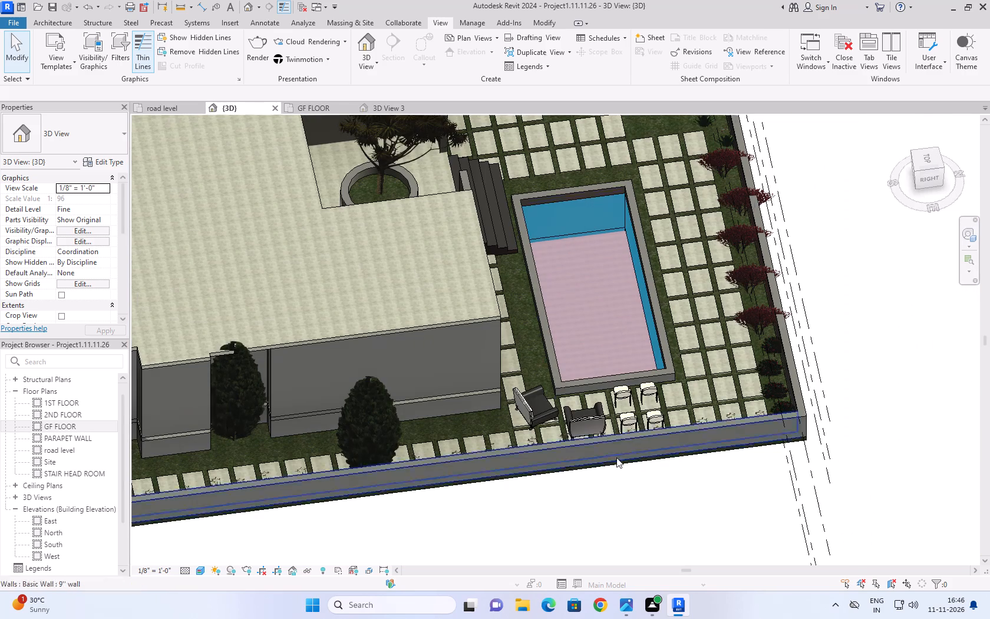
middle_click_drag(718, 490, 721, 368, "shift")
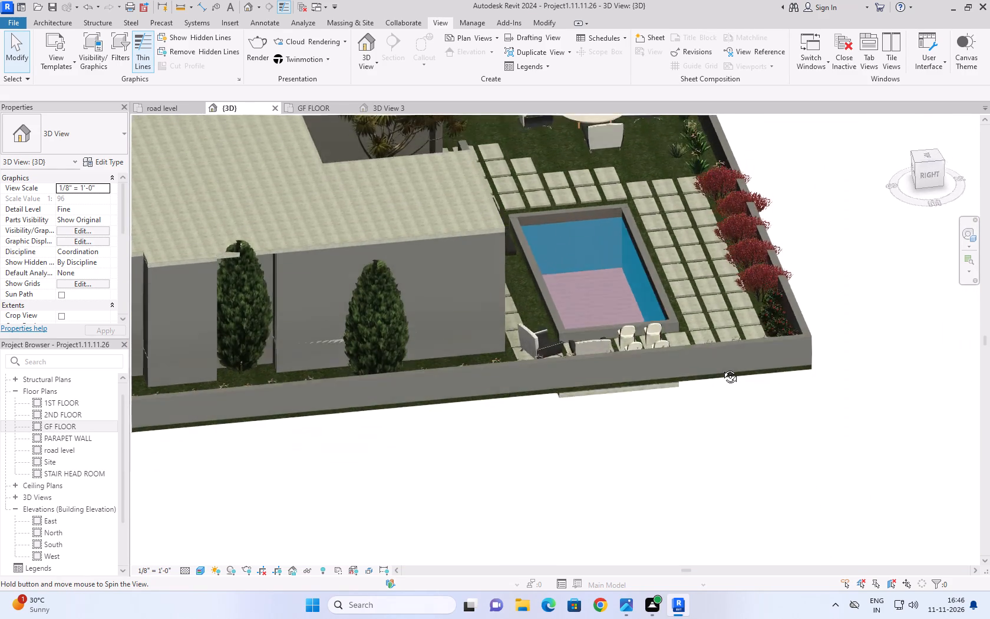
middle_click_drag(721, 368, 773, 495, "shift")
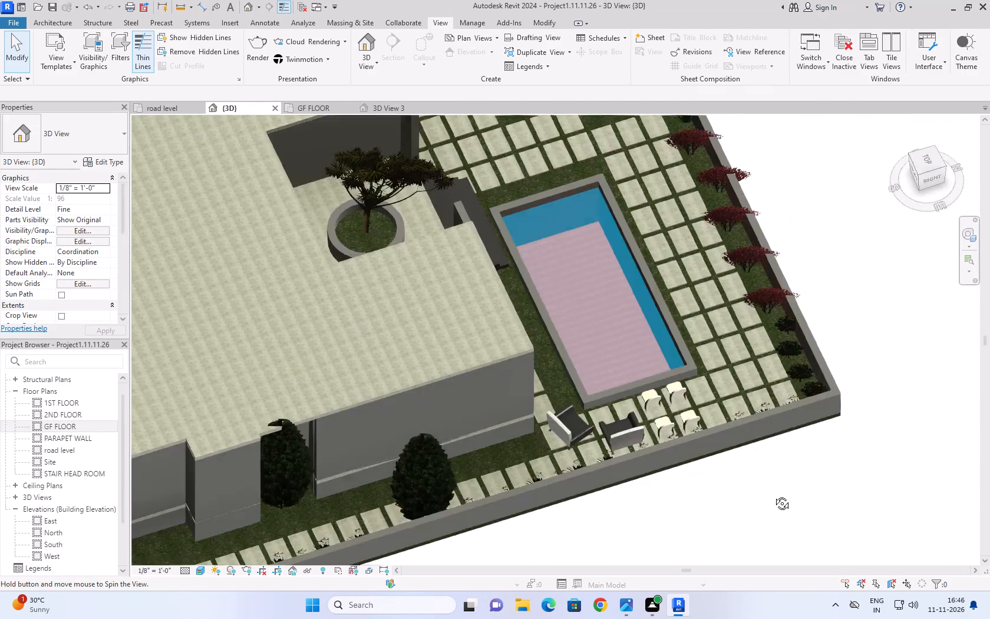
middle_click_drag(773, 495, 658, 512, "shift")
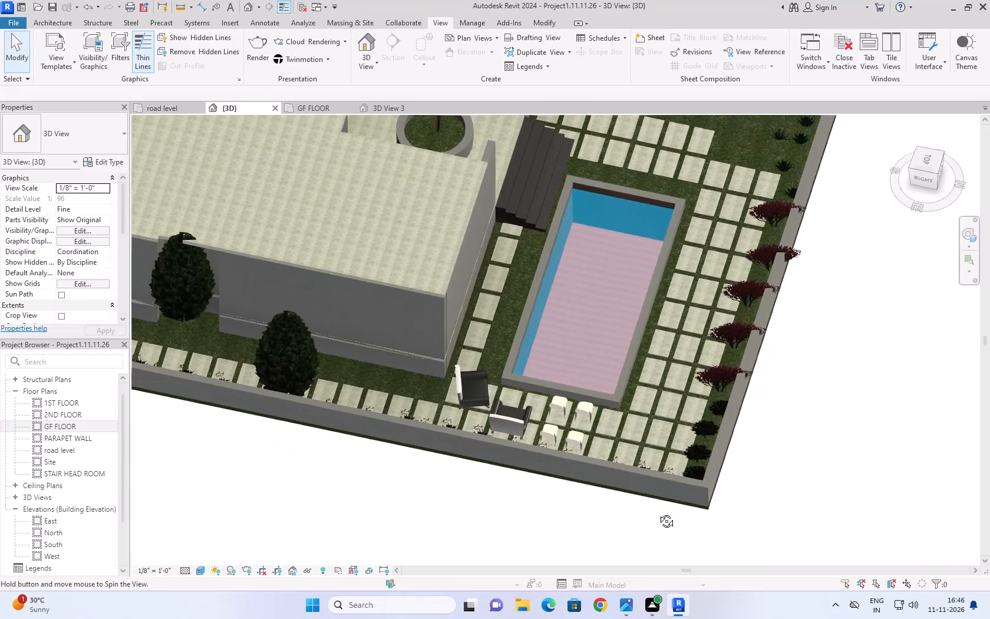
middle_click_drag(658, 512, 747, 512, "shift")
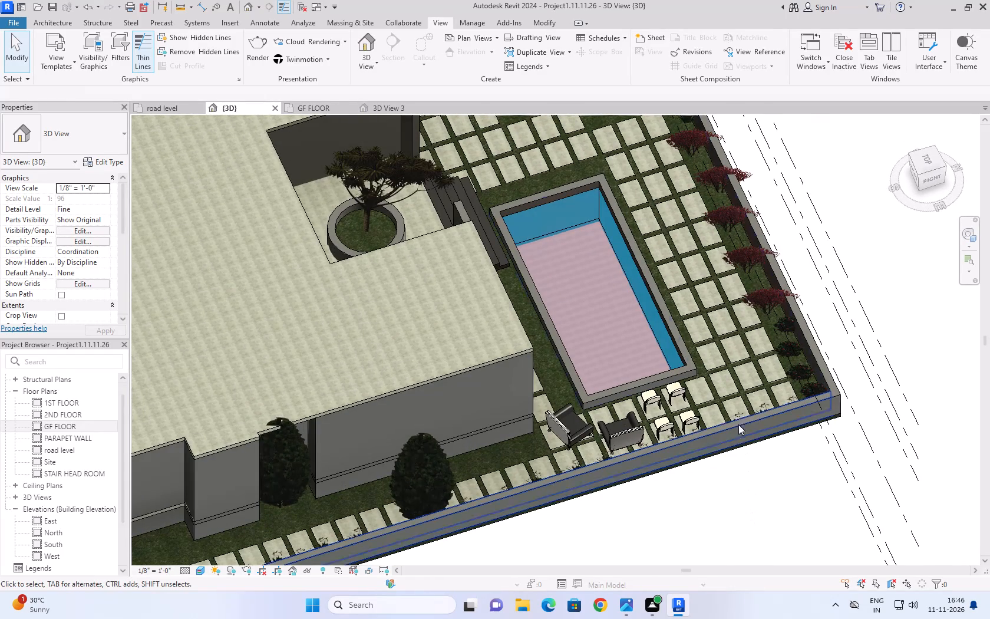
Temporarily hide the swimming pool 6" slab again to expose the painted pool floor.
left_click(660, 330)
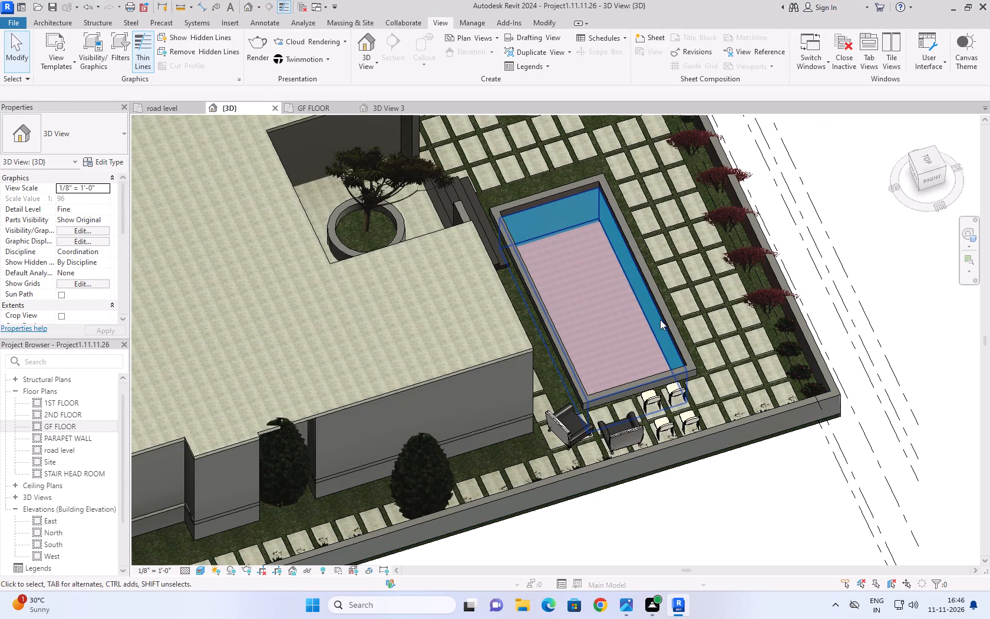
left_click(660, 320)
type("HH")
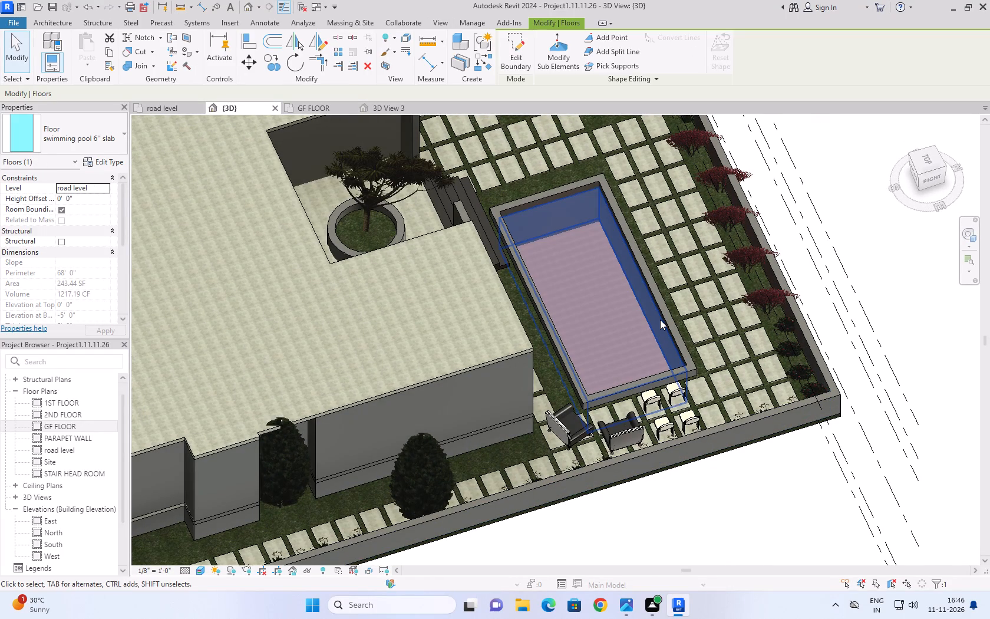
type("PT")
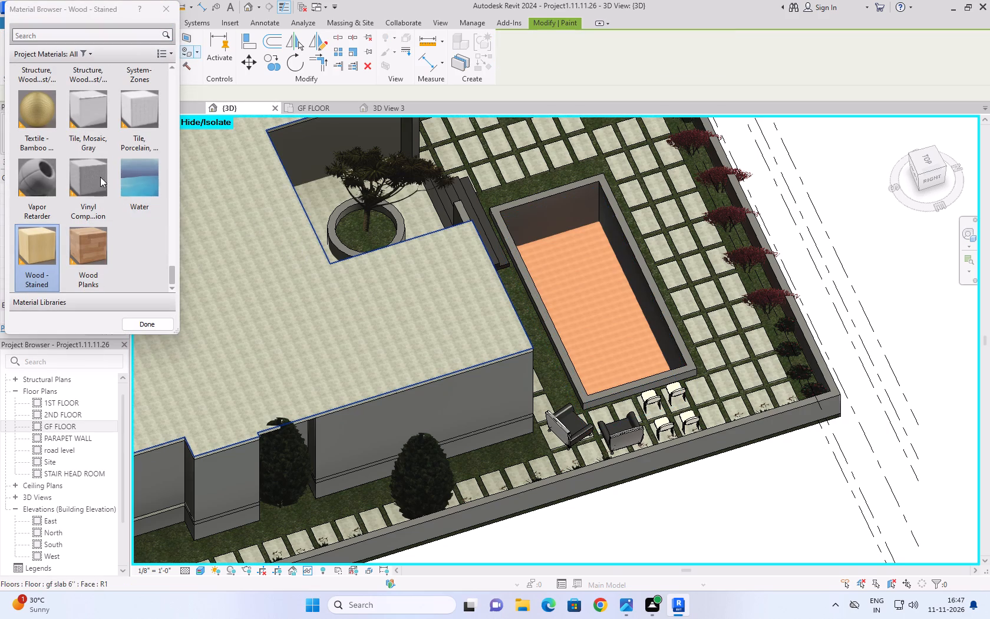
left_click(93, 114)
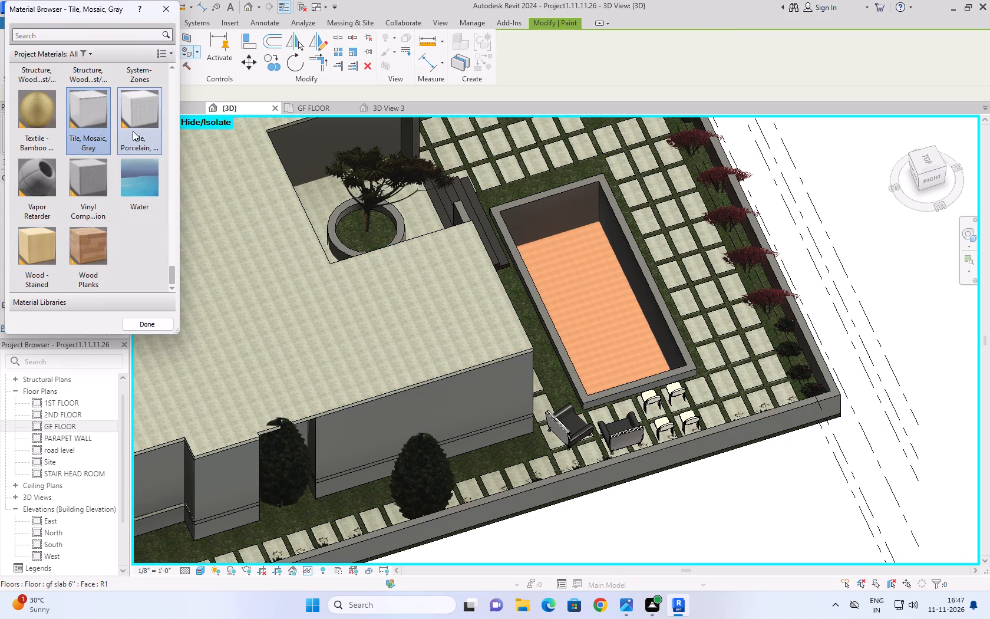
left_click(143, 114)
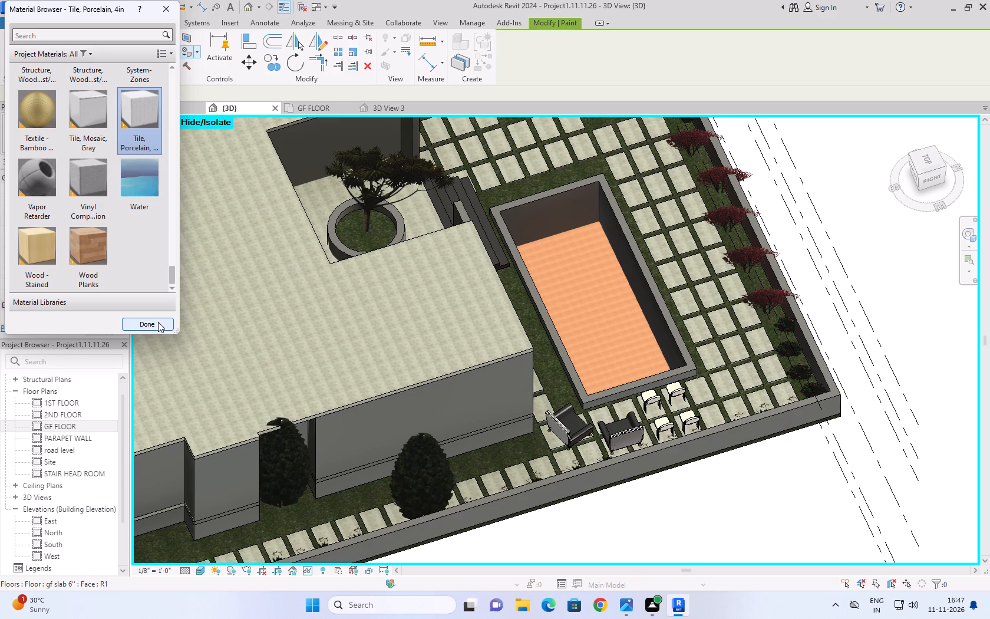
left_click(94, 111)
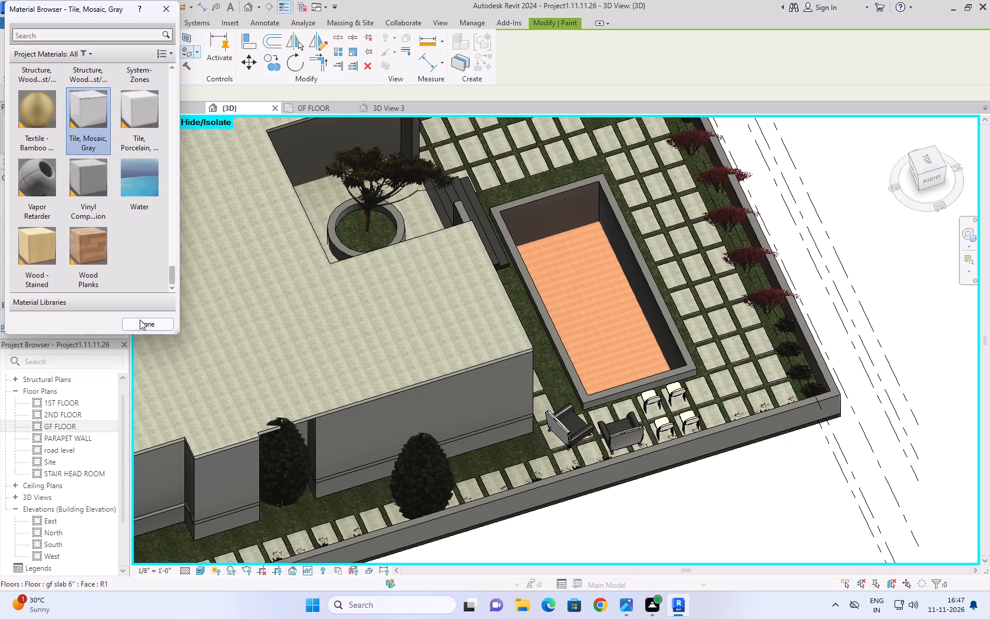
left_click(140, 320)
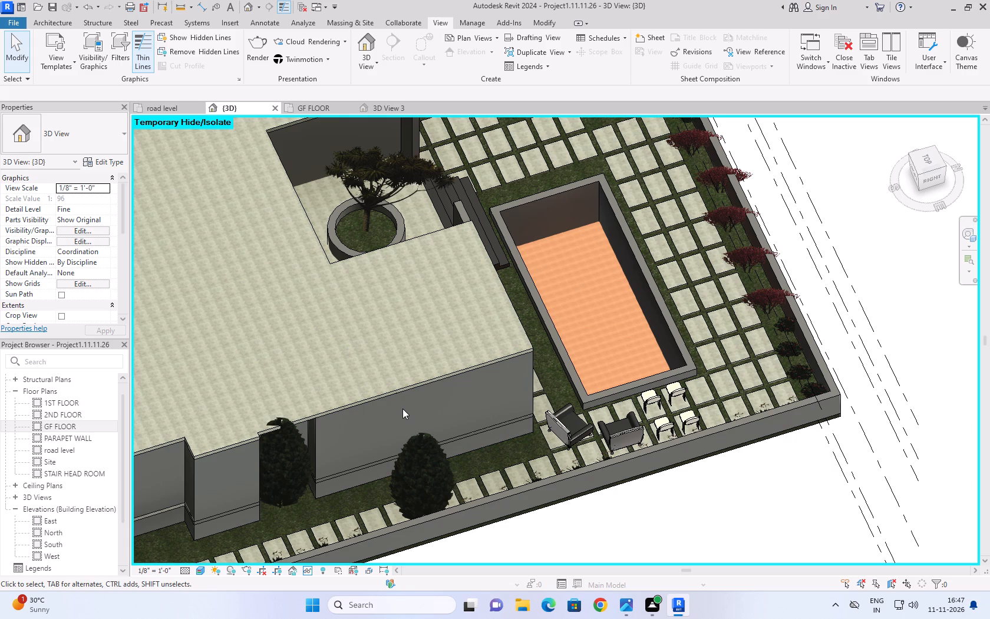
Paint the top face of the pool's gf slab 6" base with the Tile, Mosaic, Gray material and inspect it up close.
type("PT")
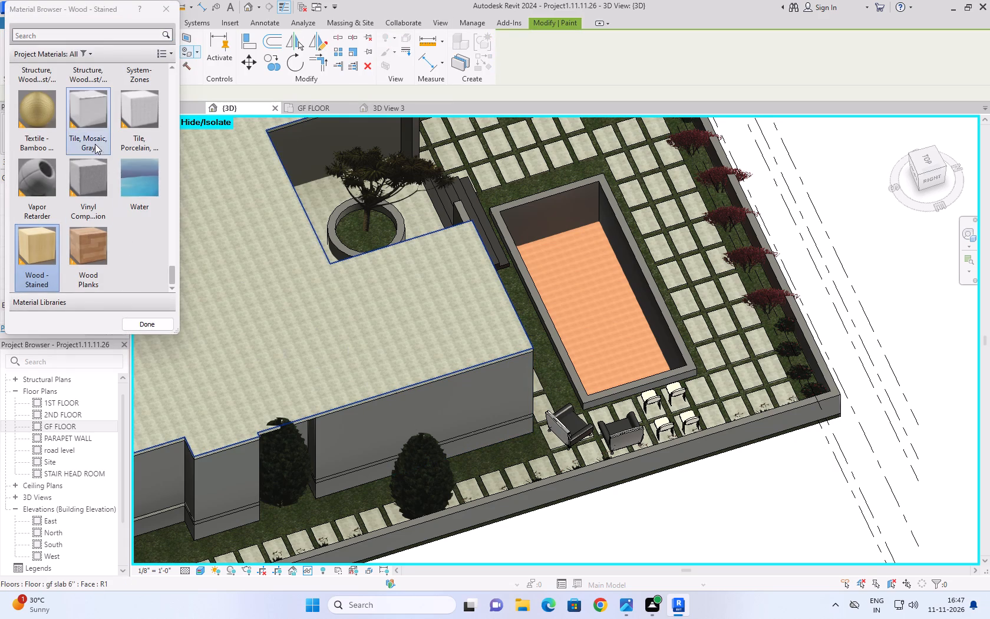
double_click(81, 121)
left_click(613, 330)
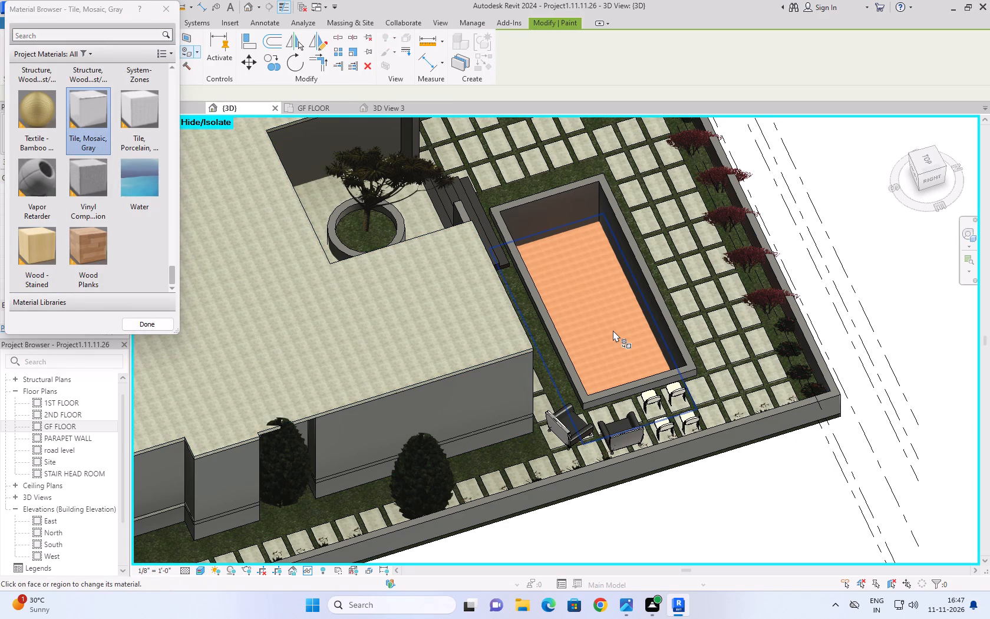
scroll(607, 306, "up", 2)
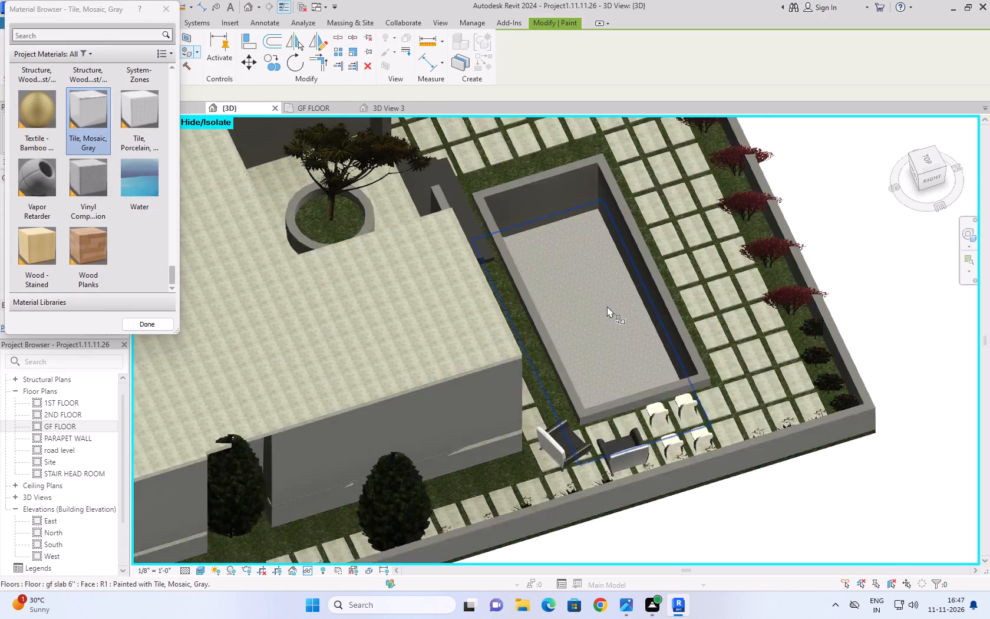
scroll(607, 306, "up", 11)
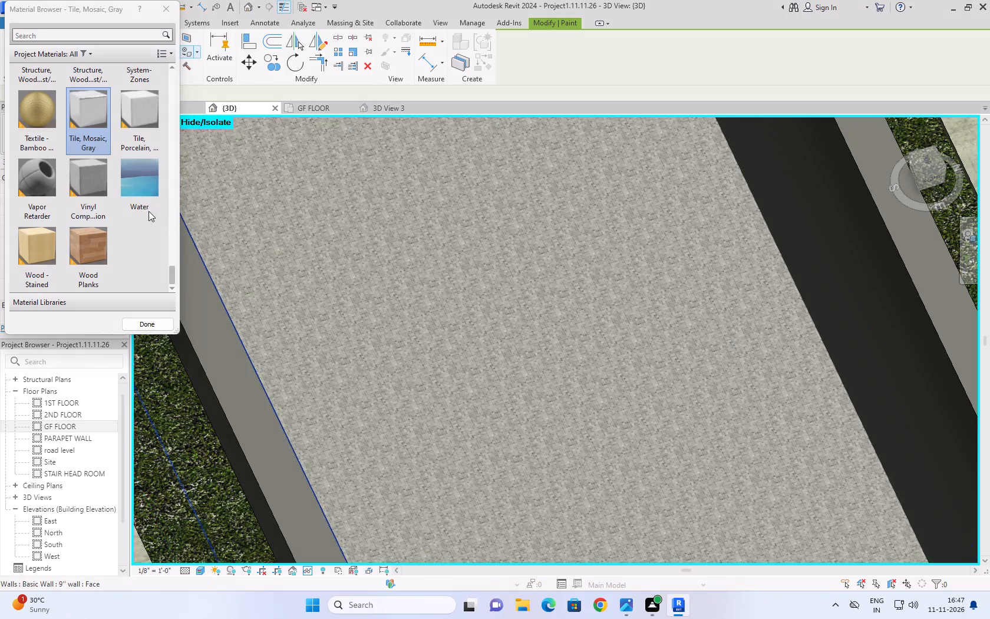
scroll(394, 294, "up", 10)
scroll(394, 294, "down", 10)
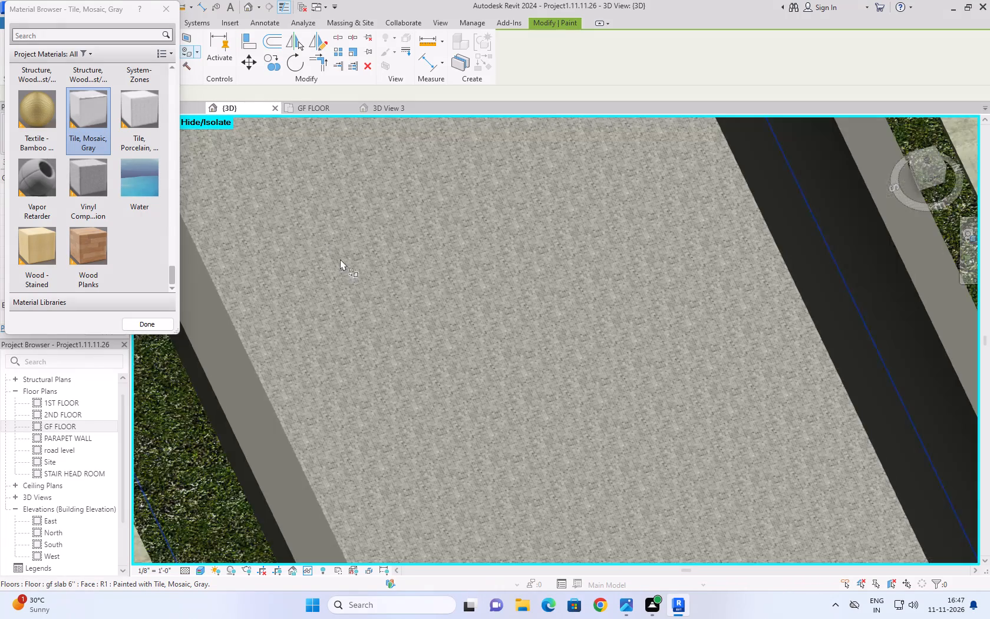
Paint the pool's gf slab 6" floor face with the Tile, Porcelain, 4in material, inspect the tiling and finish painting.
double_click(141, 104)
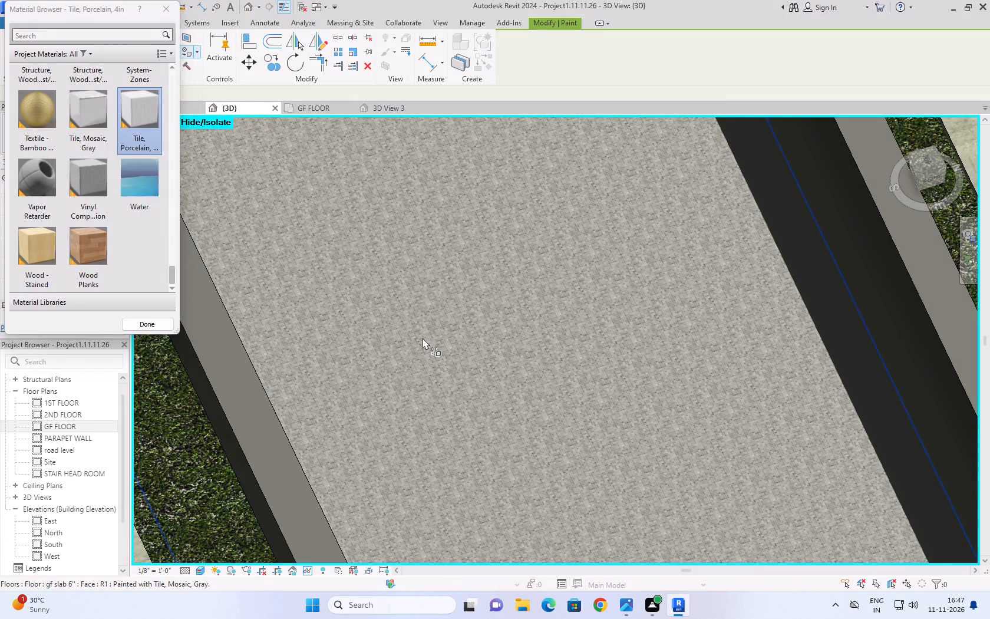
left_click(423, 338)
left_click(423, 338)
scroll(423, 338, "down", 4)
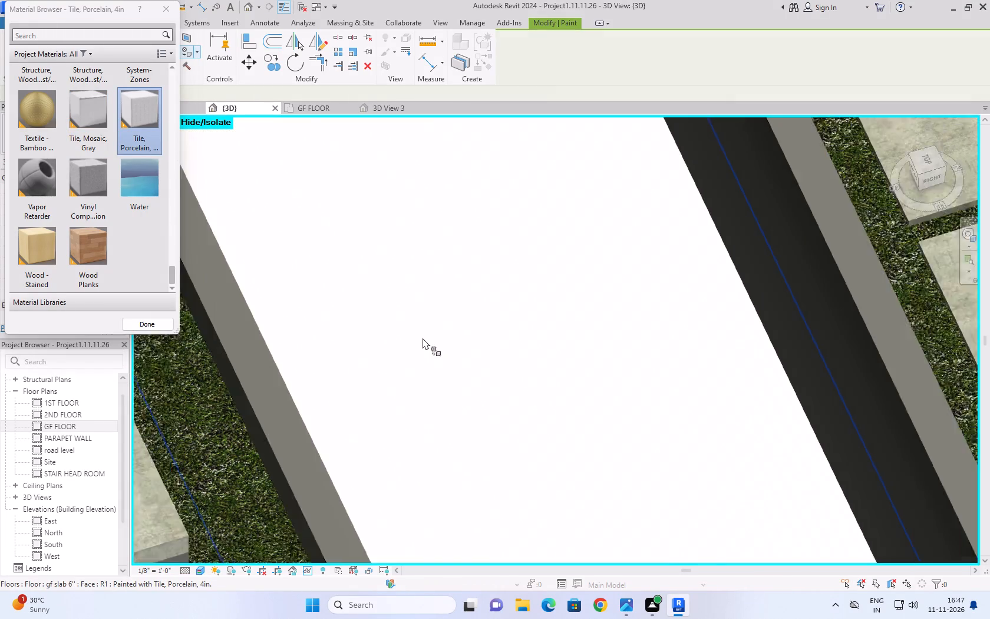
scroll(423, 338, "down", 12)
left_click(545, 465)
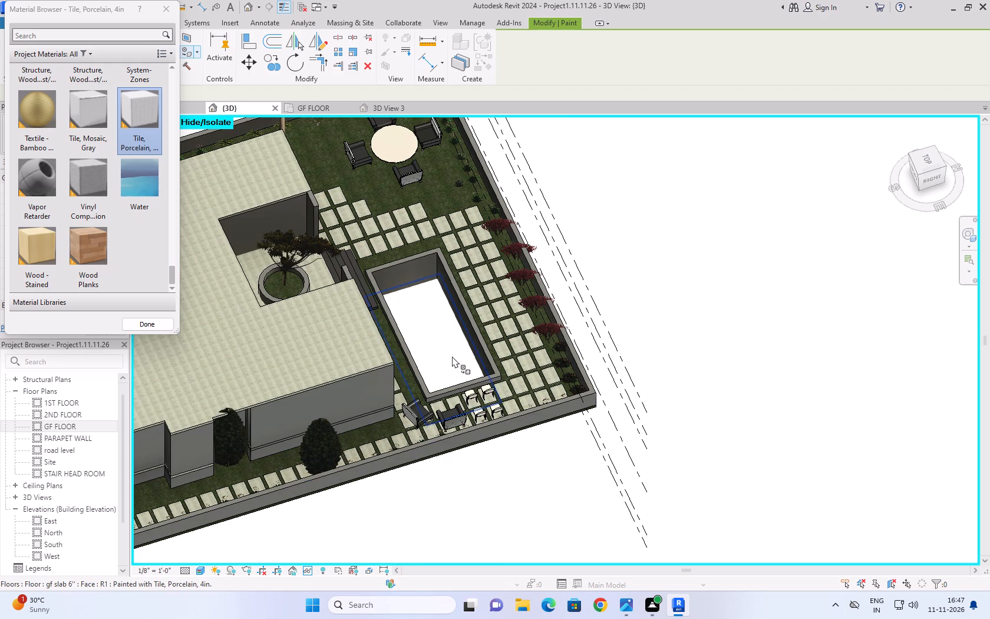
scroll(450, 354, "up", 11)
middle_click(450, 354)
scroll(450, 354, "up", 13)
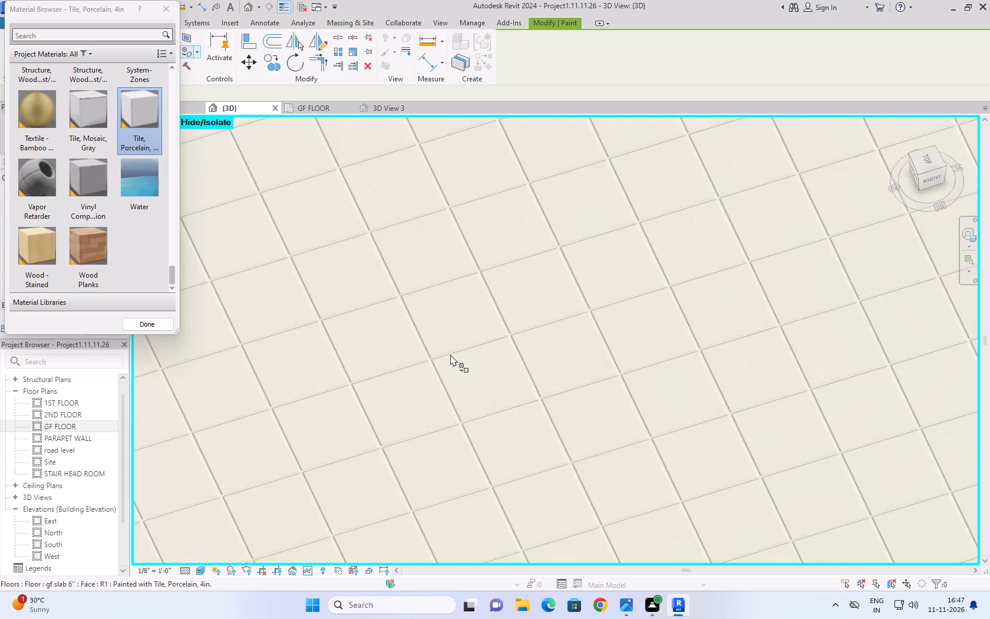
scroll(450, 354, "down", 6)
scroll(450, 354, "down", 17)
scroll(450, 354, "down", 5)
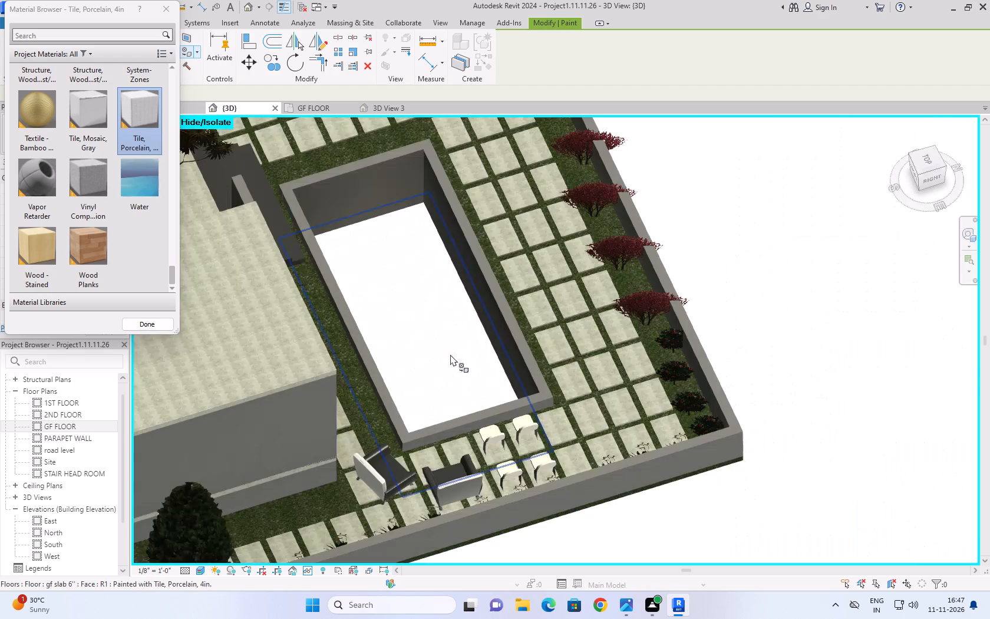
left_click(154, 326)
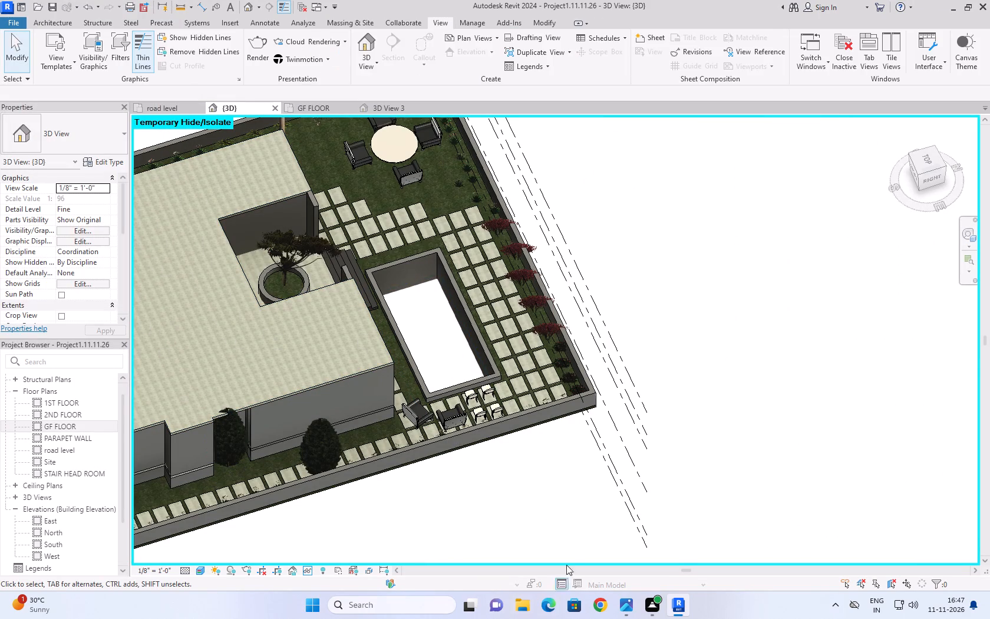
Reset the temporary hide in the {3D} view and check the pool with its water from the home view and a closer angle.
type("HR")
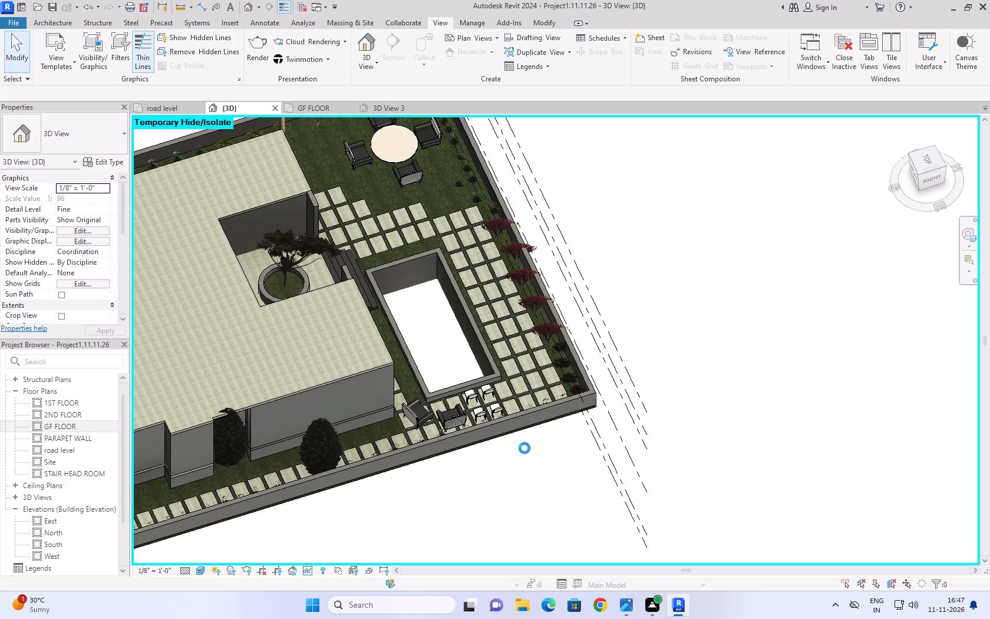
left_click(705, 337)
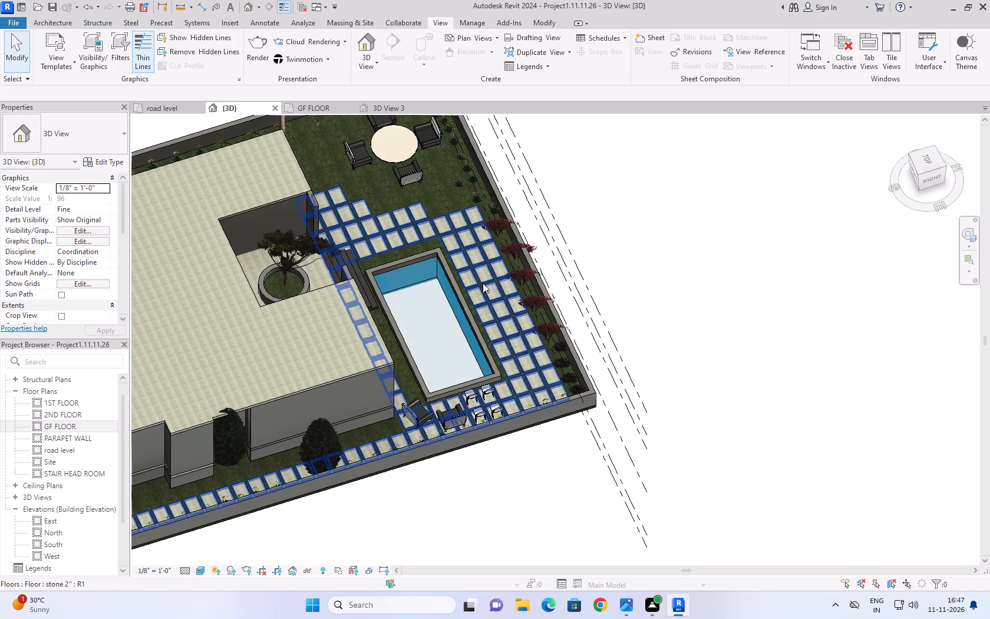
left_click(906, 128)
left_click(906, 127)
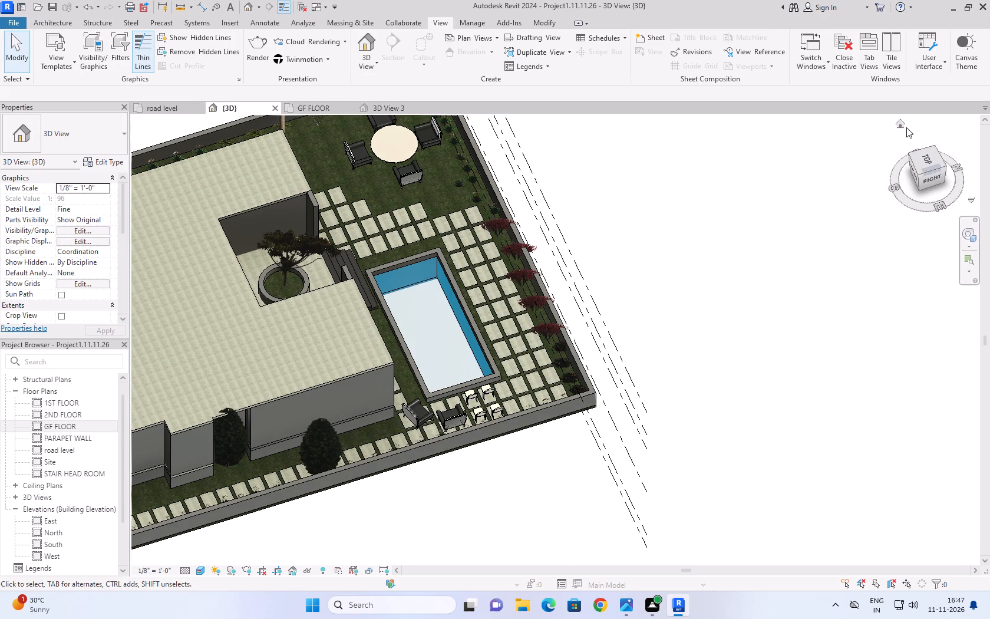
left_click(897, 123)
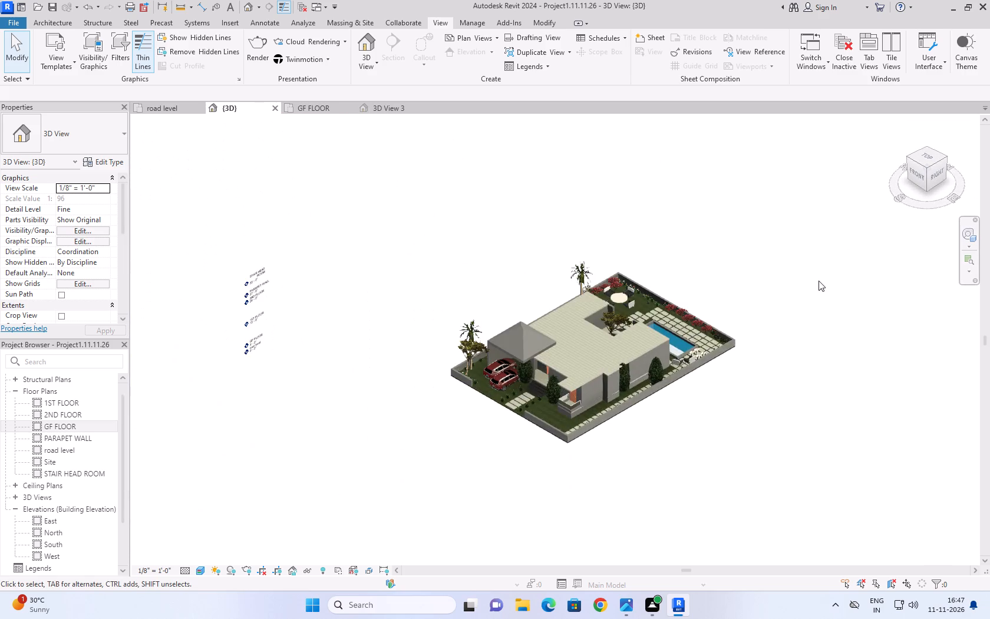
middle_click_drag(837, 313, 780, 333, "shift")
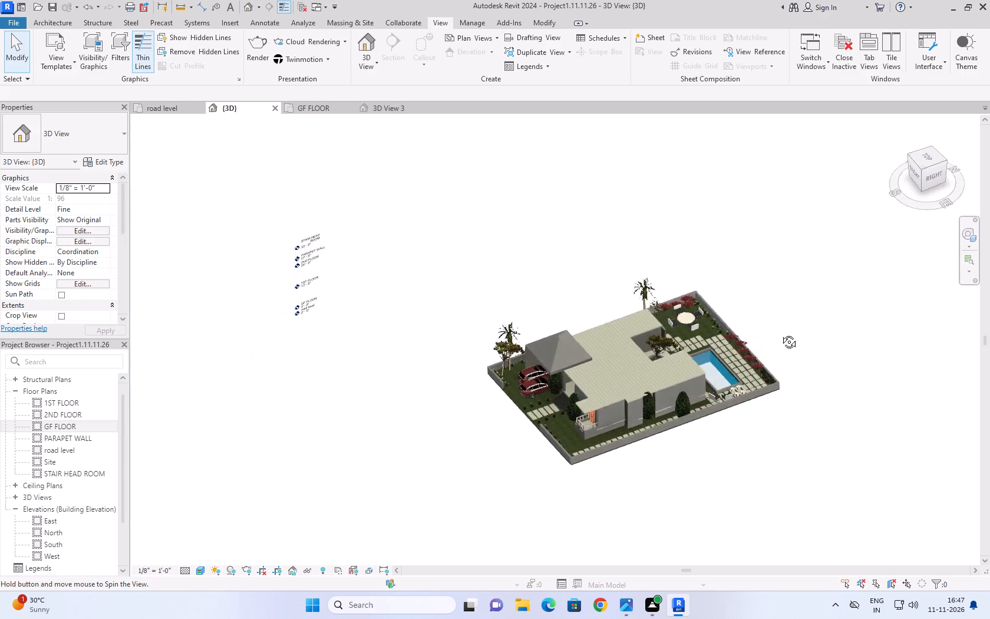
middle_click_drag(780, 333, 734, 341, "shift")
scroll(701, 437, "up", 8)
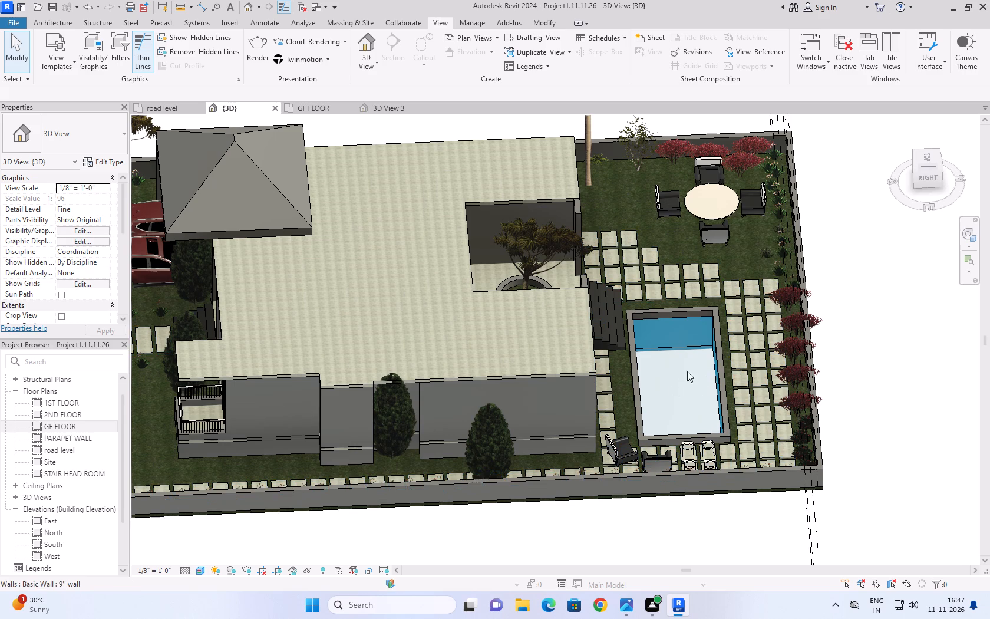
Temporarily hide the swimming pool 6" slab to expose the painted pool floor.
left_click(673, 319)
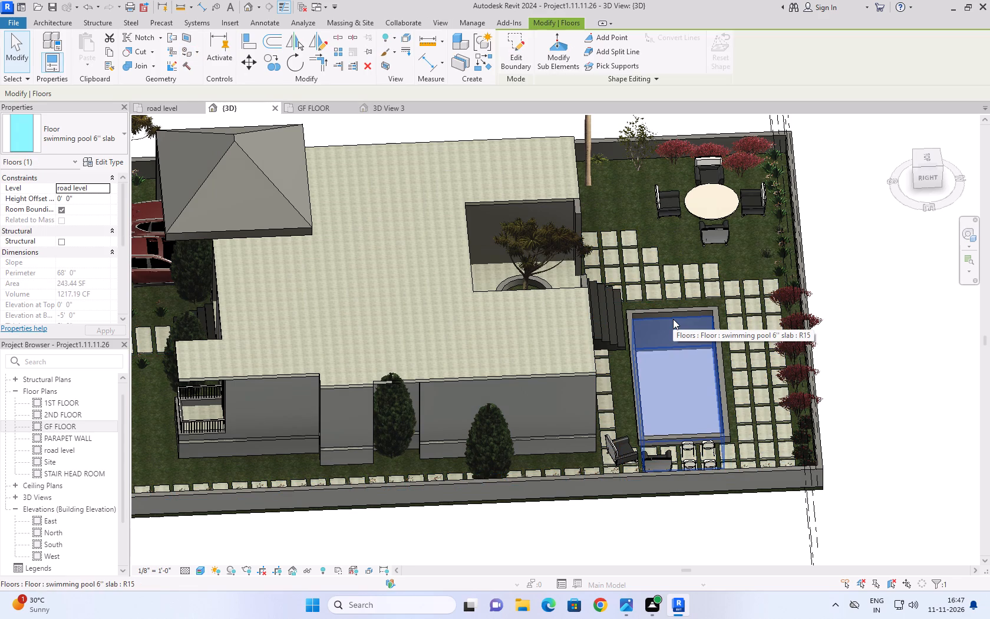
type("HH")
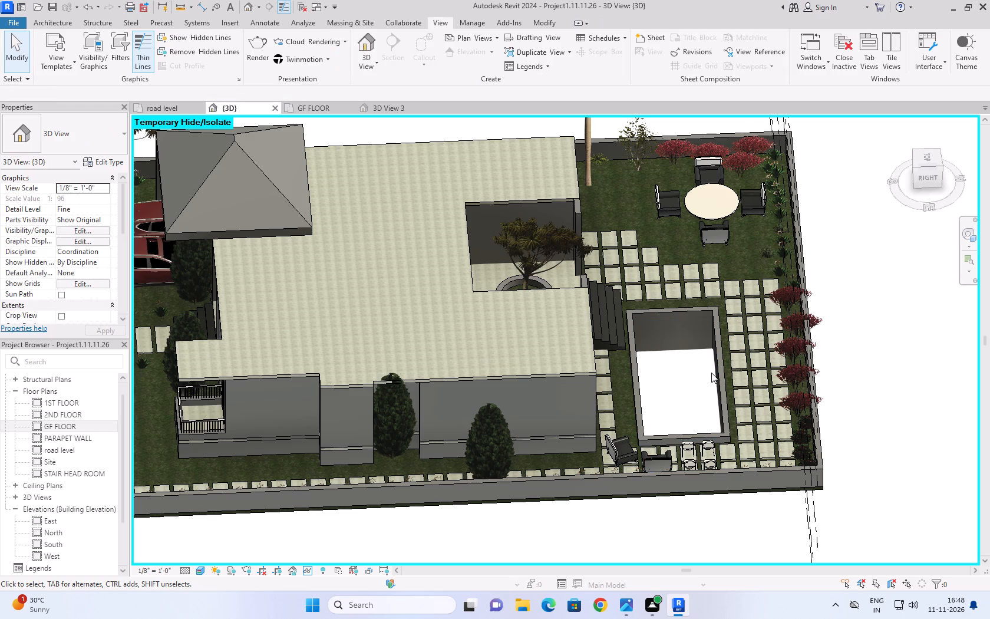
Paint the top face of the pool's gf slab 6" base with the Iron, Ductile material from the project materials.
scroll(711, 373, "up", 8)
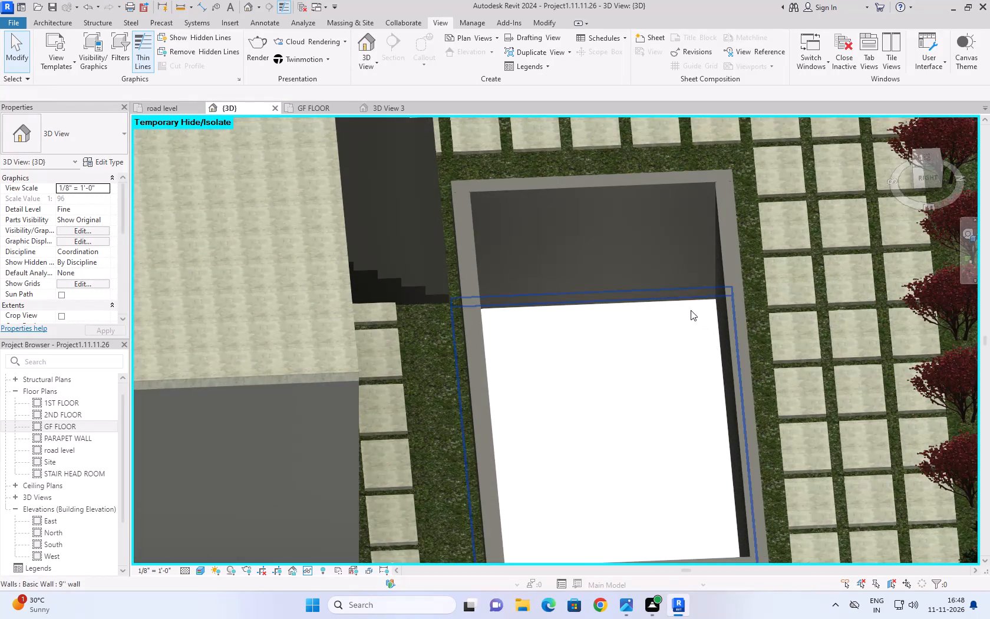
type("PT")
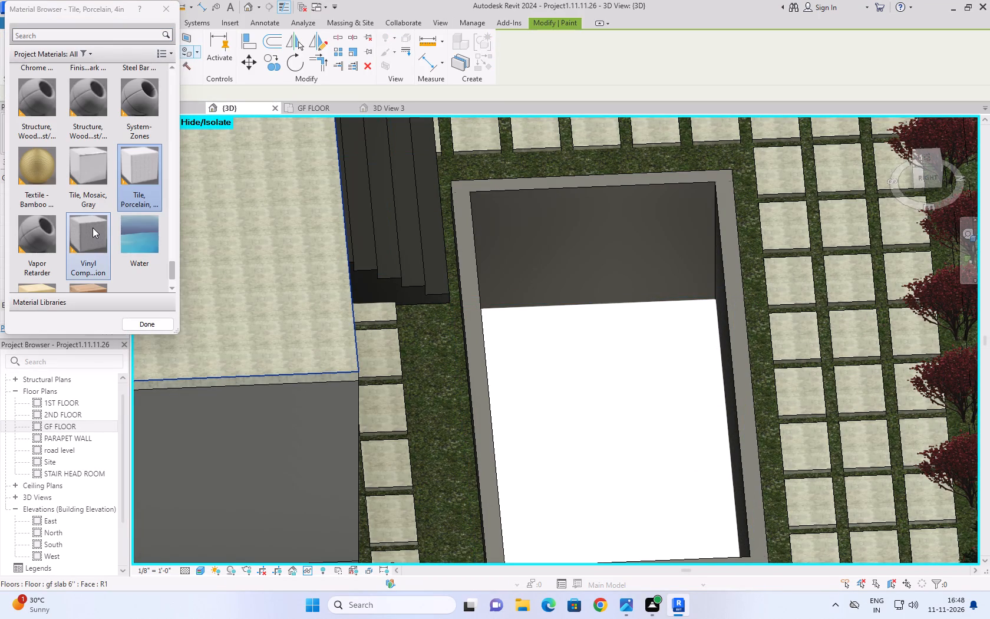
scroll(88, 233, "down", 3)
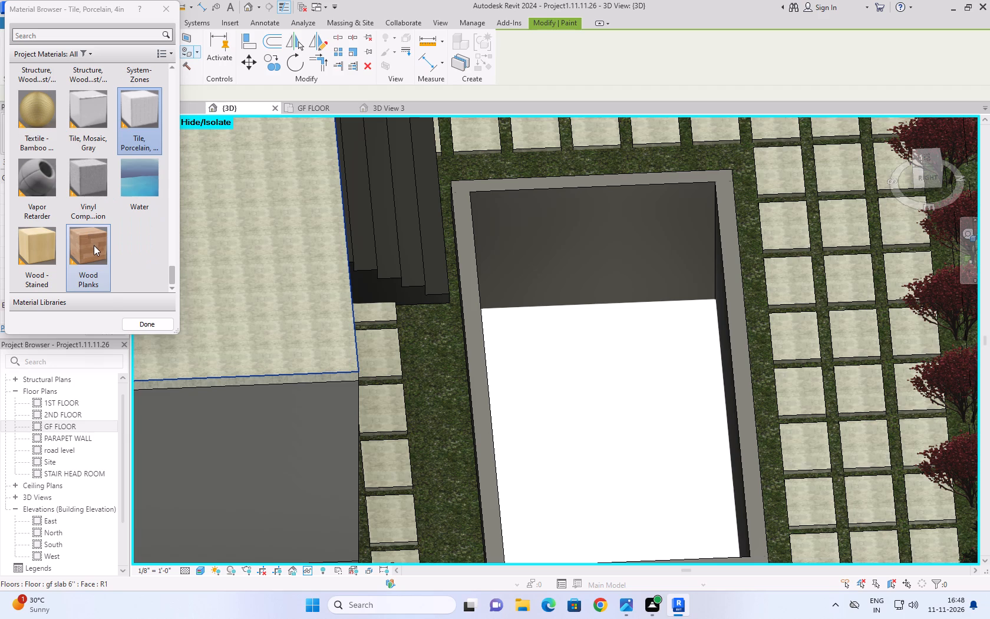
scroll(94, 246, "up", 2)
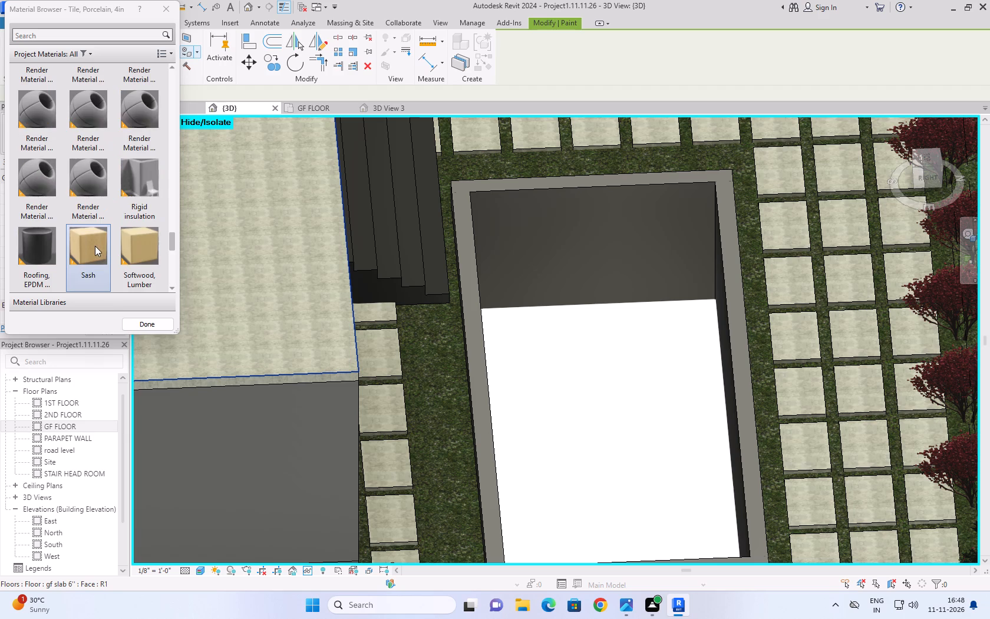
scroll(96, 246, "up", 2)
scroll(101, 245, "down", 3)
scroll(113, 235, "up", 3)
scroll(114, 234, "down", 2)
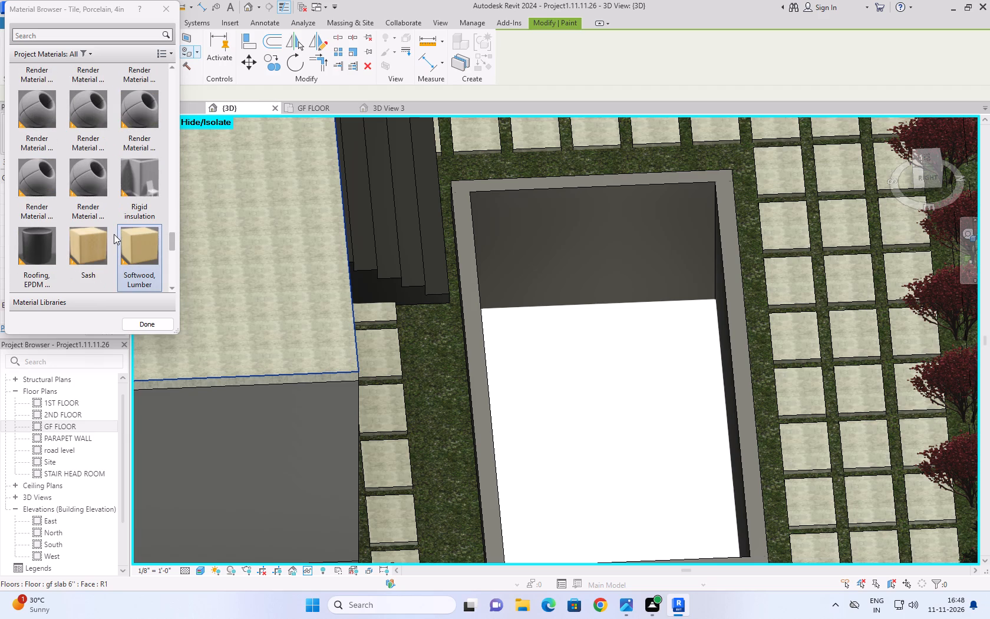
scroll(114, 236, "up", 1)
scroll(114, 236, "down", 2)
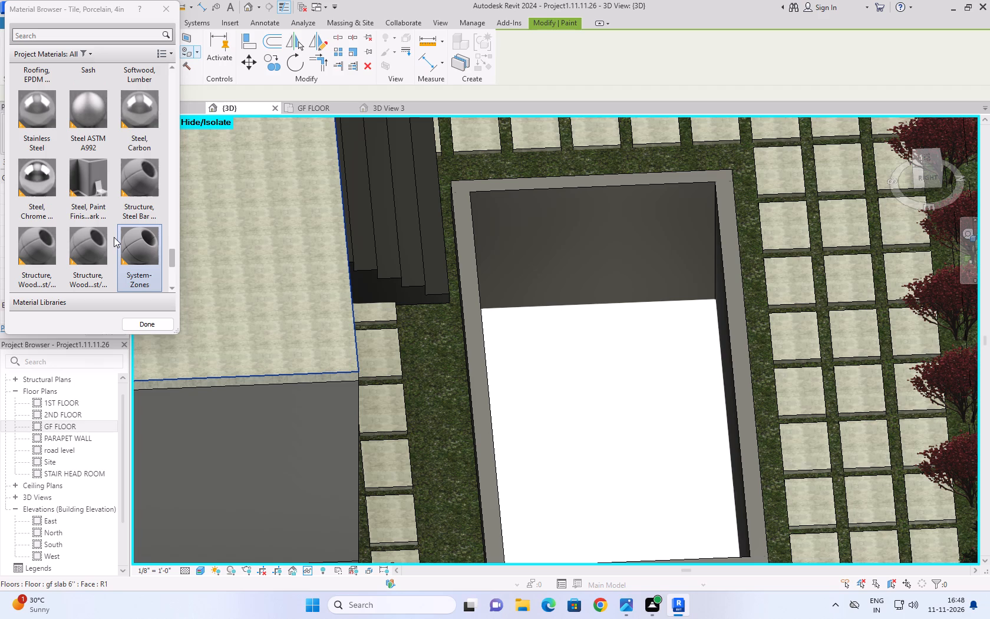
scroll(114, 237, "up", 2)
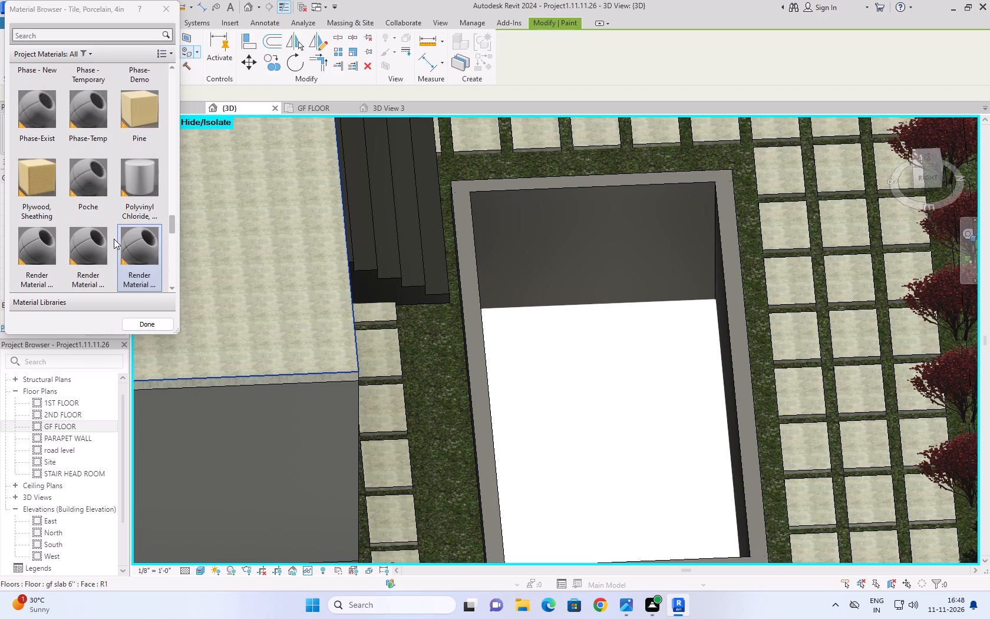
scroll(114, 240, "up", 2)
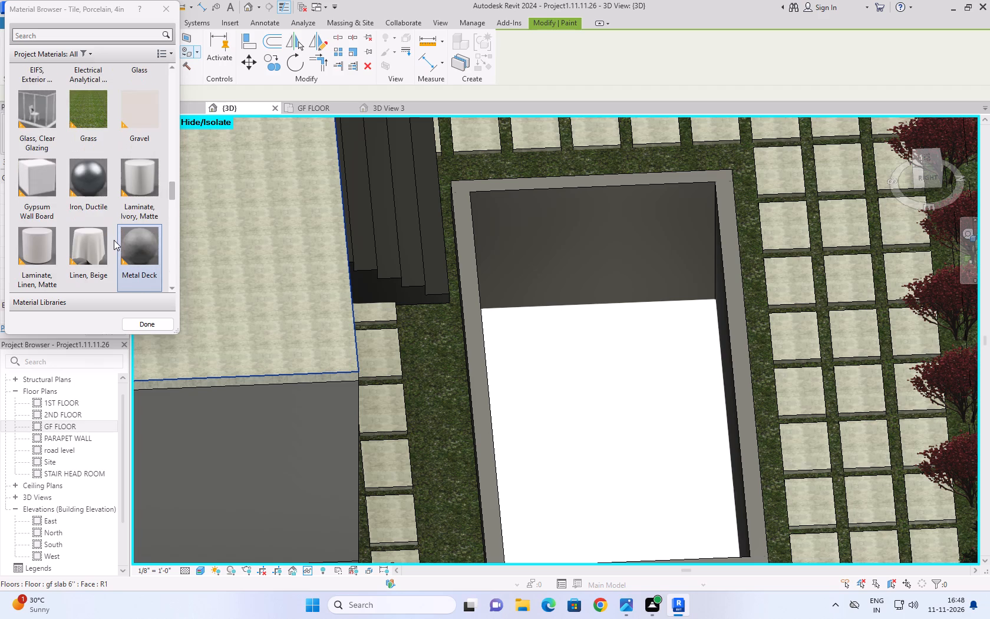
scroll(114, 239, "up", 2)
scroll(114, 239, "down", 3)
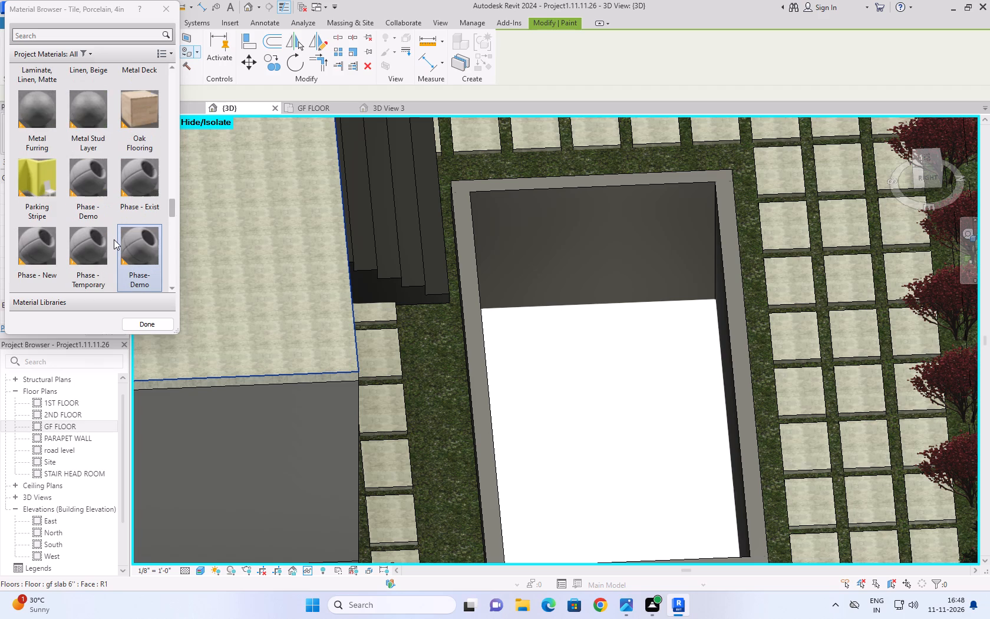
scroll(114, 239, "up", 1)
double_click(90, 190)
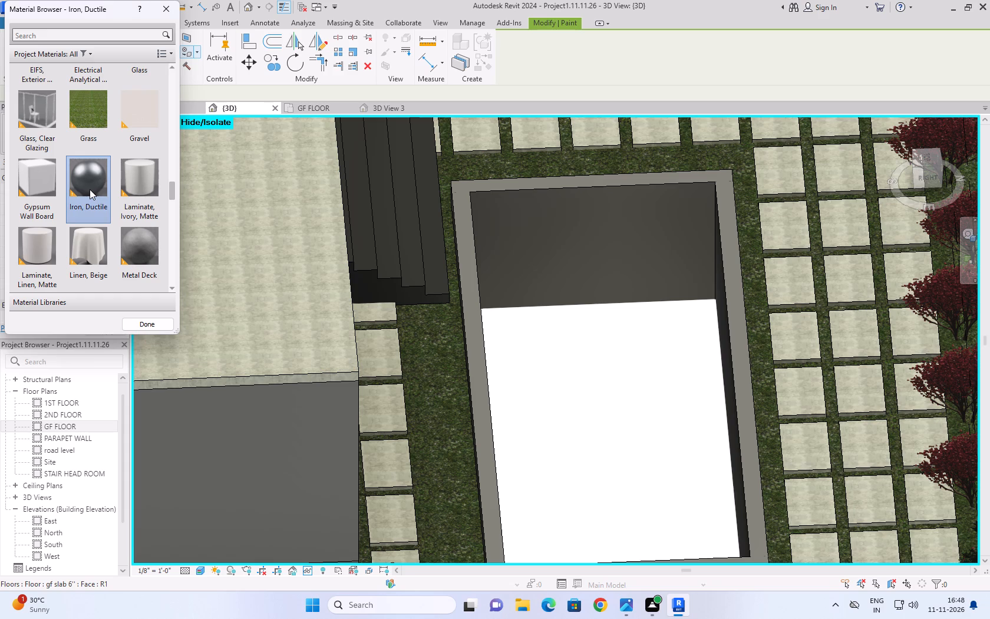
left_click(639, 431)
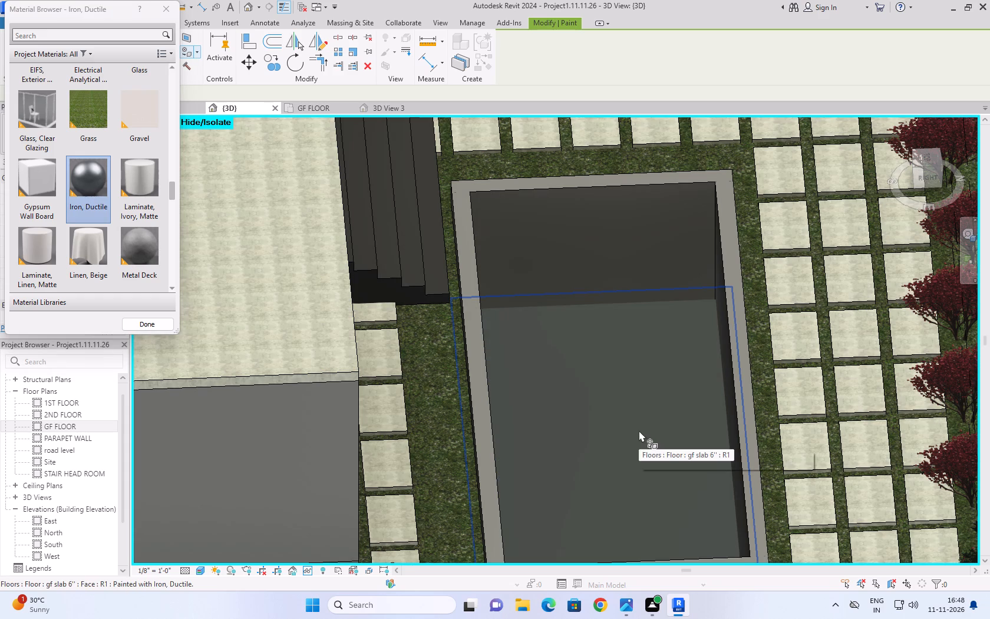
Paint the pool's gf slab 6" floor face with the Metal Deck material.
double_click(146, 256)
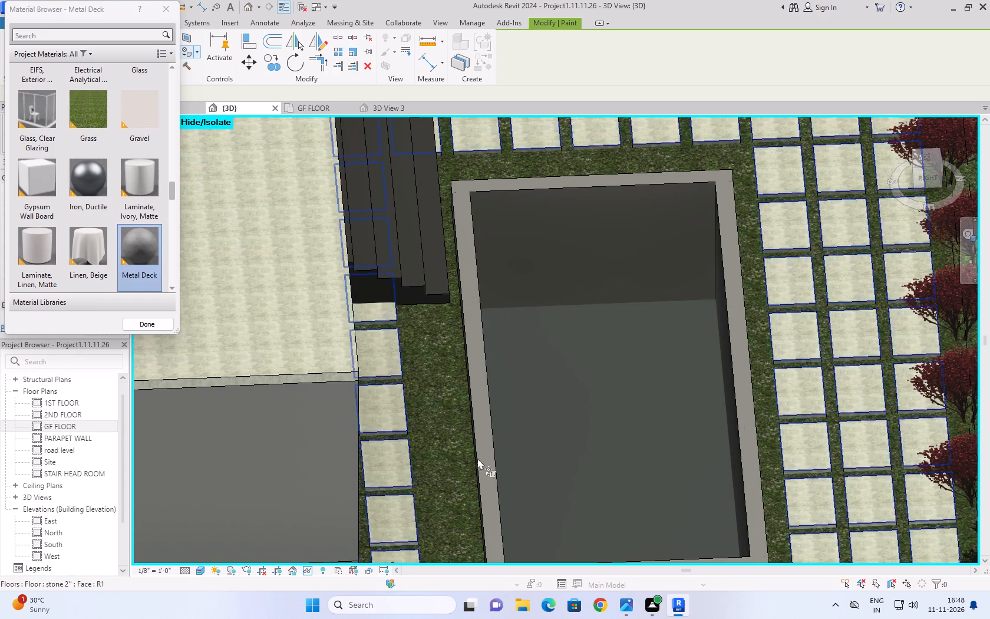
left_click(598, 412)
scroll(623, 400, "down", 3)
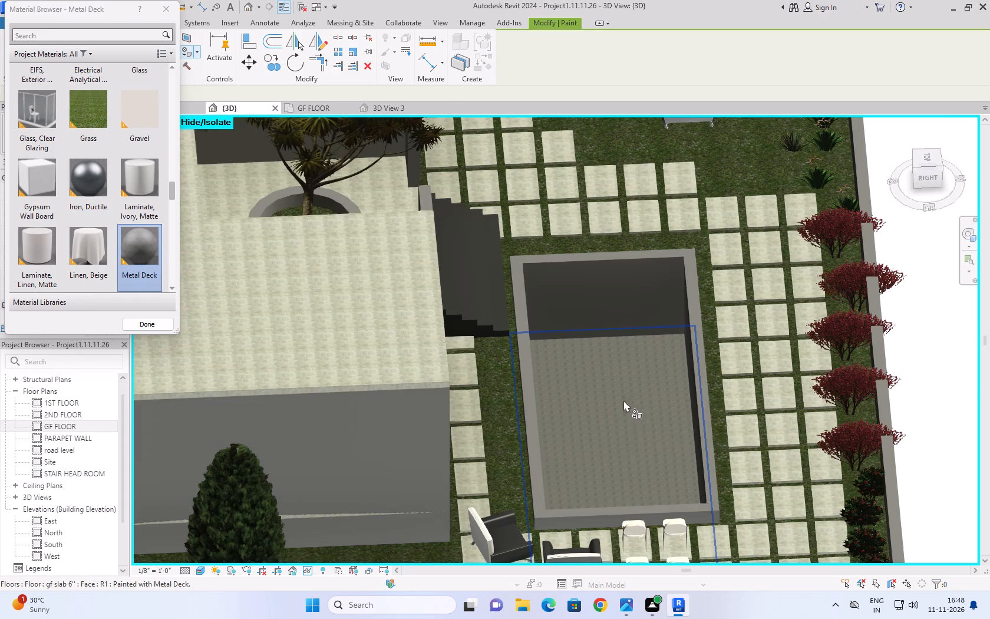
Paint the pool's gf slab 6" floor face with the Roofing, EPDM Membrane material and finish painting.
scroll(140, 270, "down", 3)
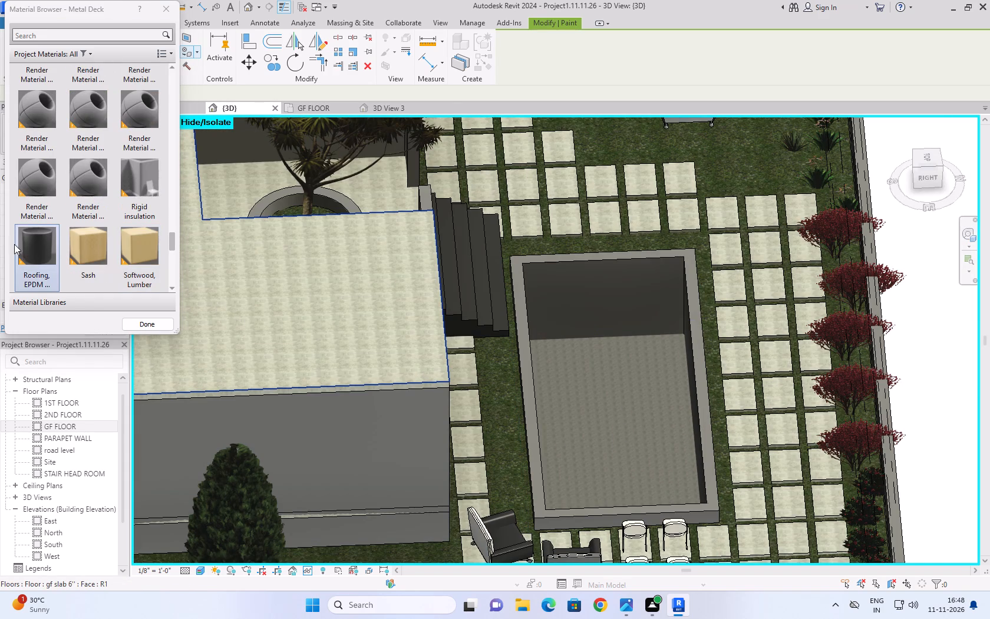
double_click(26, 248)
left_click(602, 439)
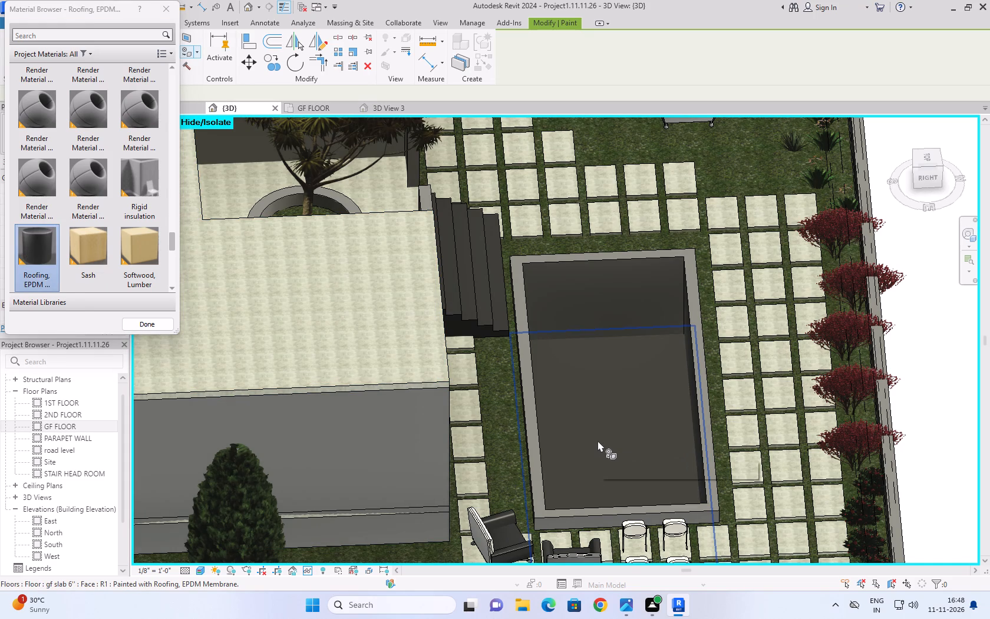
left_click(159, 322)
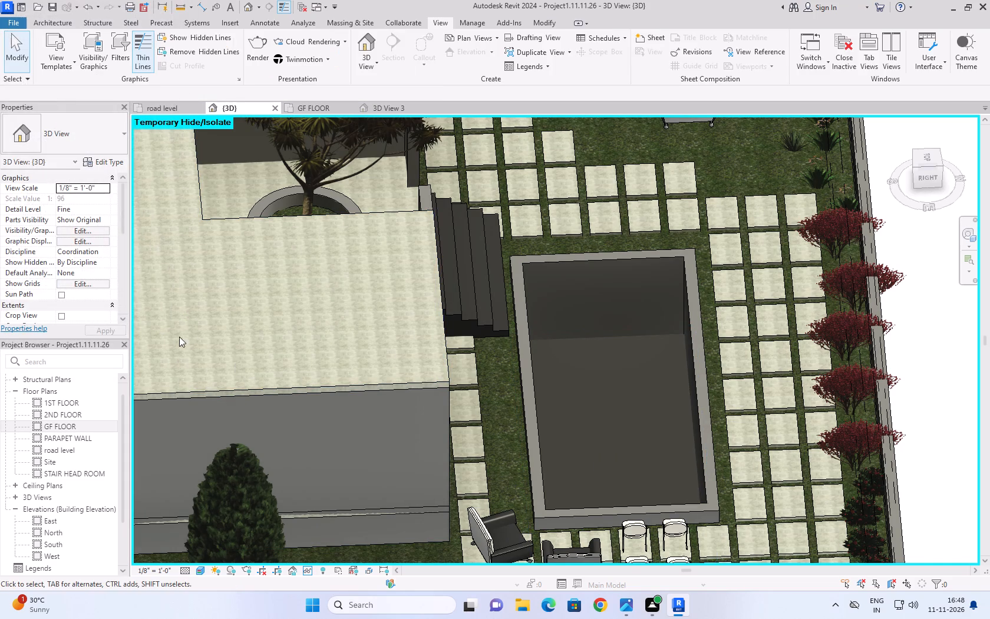
Reset the temporary hide in the {3D} view and check the pool with its water over the painted floor.
type("HR")
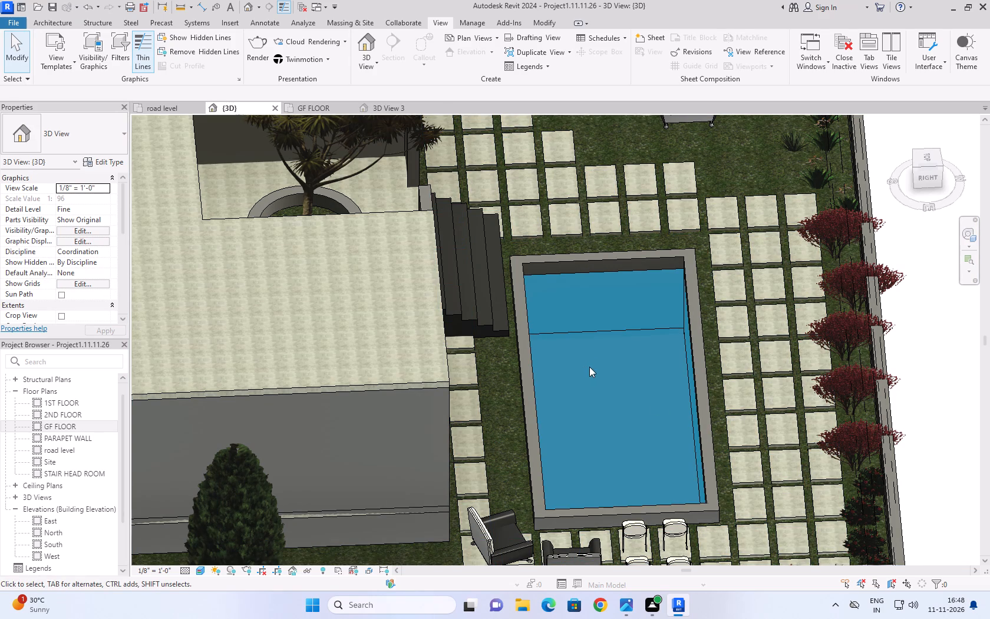
middle_click_drag(621, 367, 664, 404)
Temporarily hide the swimming pool 6" slab to expose the pool floor again.
left_click(700, 312)
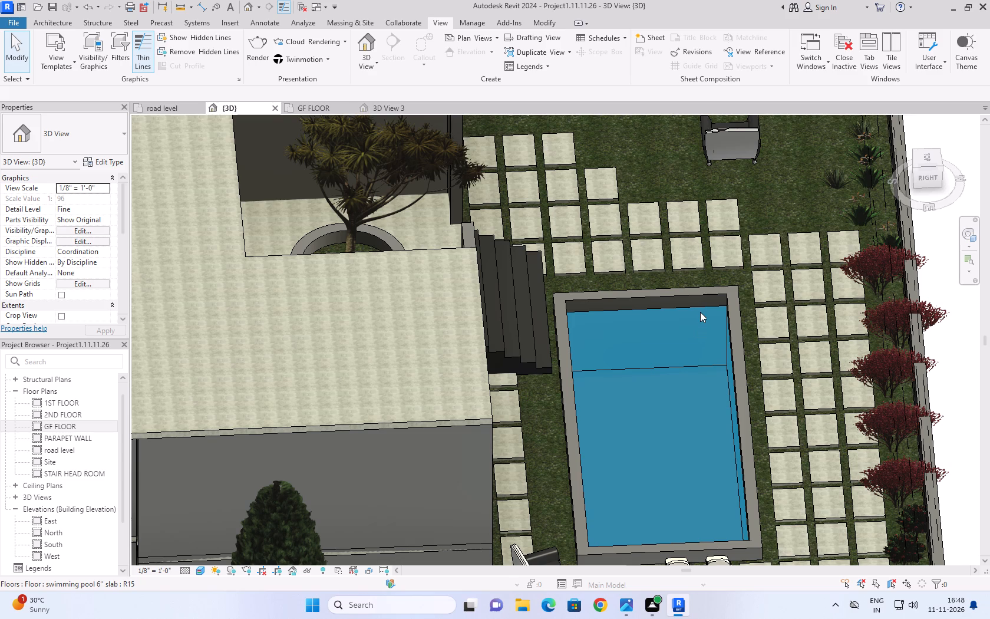
left_click(701, 308)
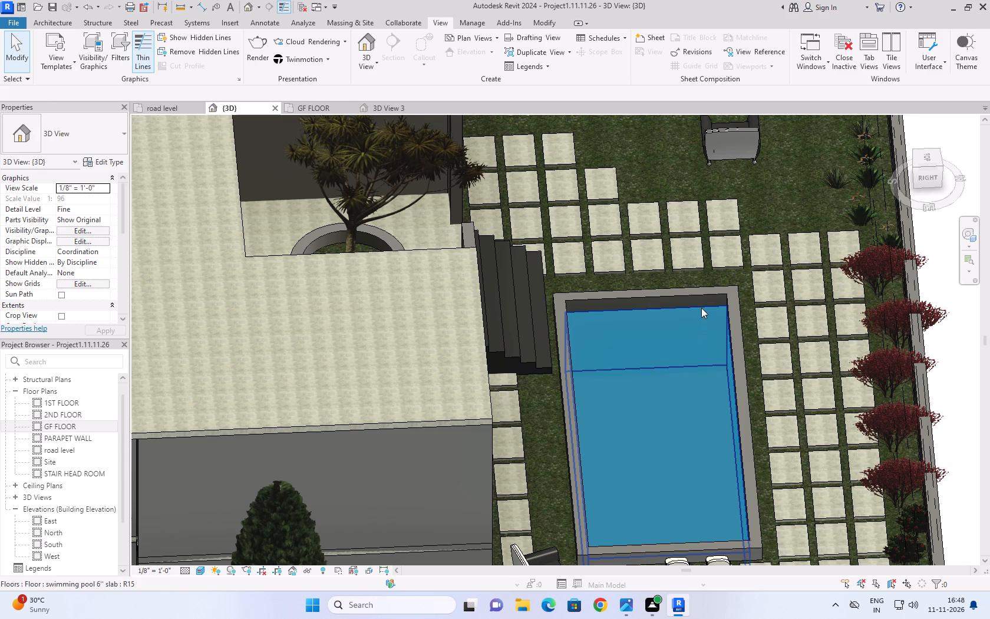
type("HH")
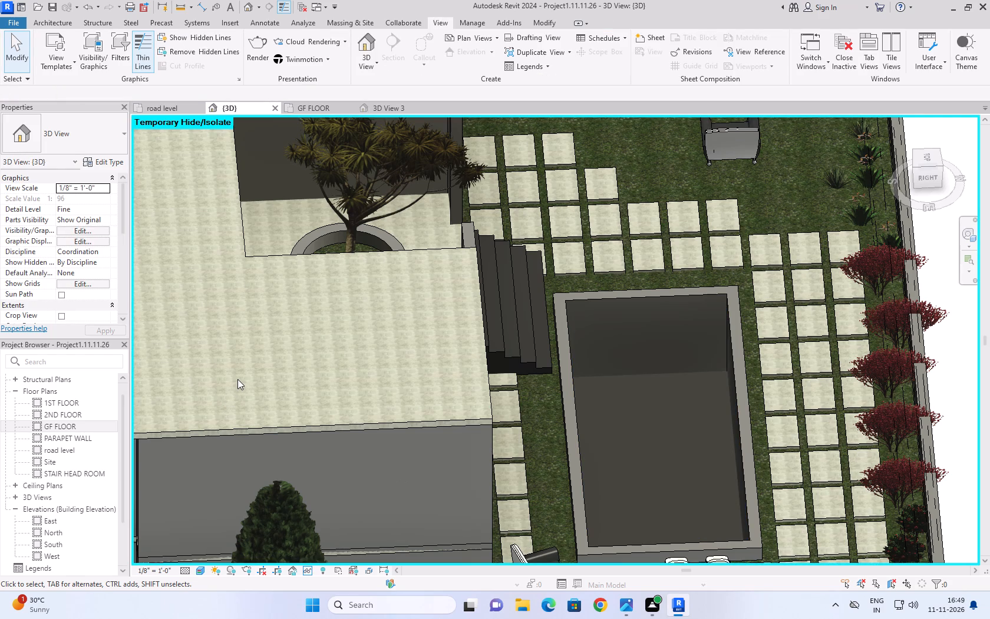
Paint the pool's gf slab 6" floor face with the Wood Planks material from the project materials.
key("p")
key("t")
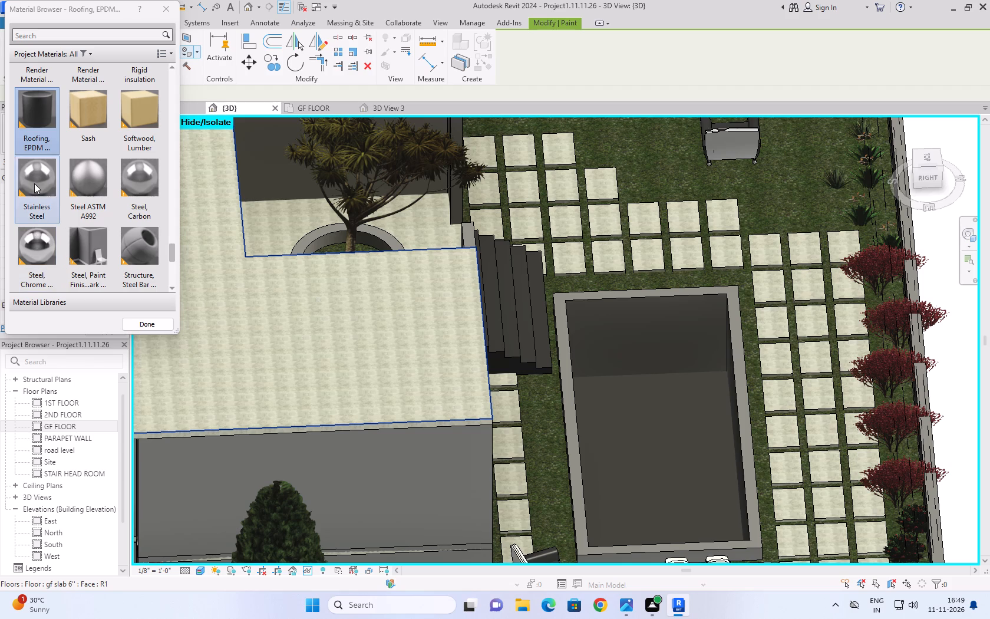
scroll(75, 230, "down", 2)
scroll(75, 236, "up", 1)
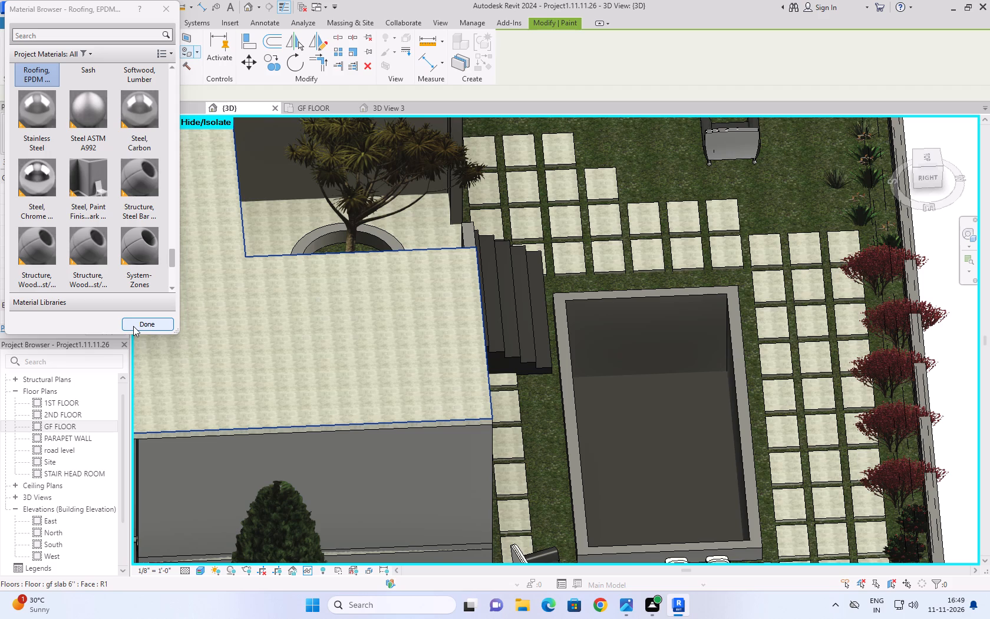
scroll(138, 269, "down", 3)
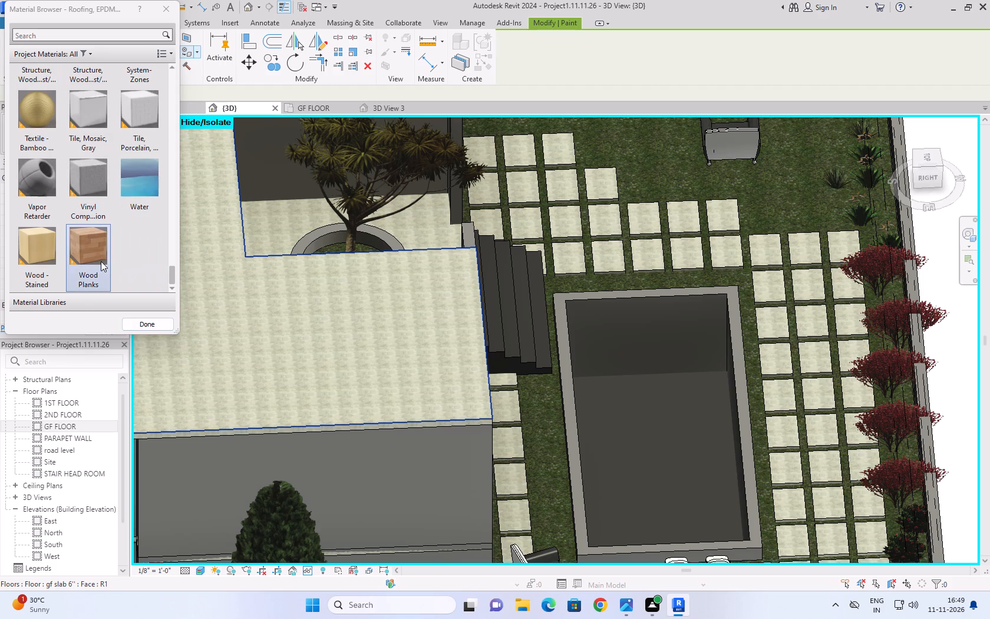
double_click(97, 254)
left_click(626, 438)
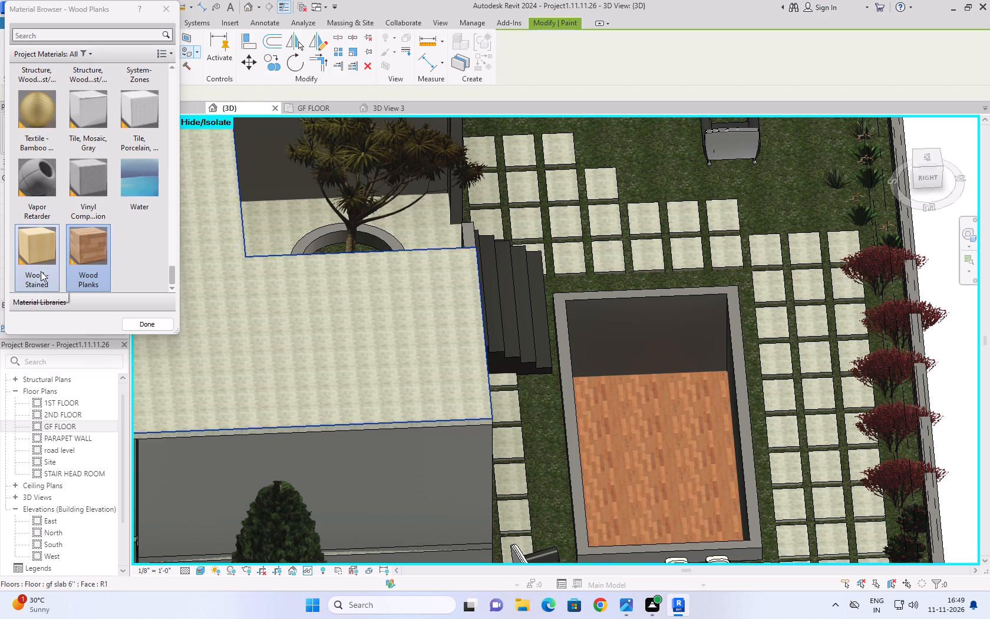
Look through the project materials for an alternative pool floor finish and finish painting.
scroll(41, 271, "up", 5)
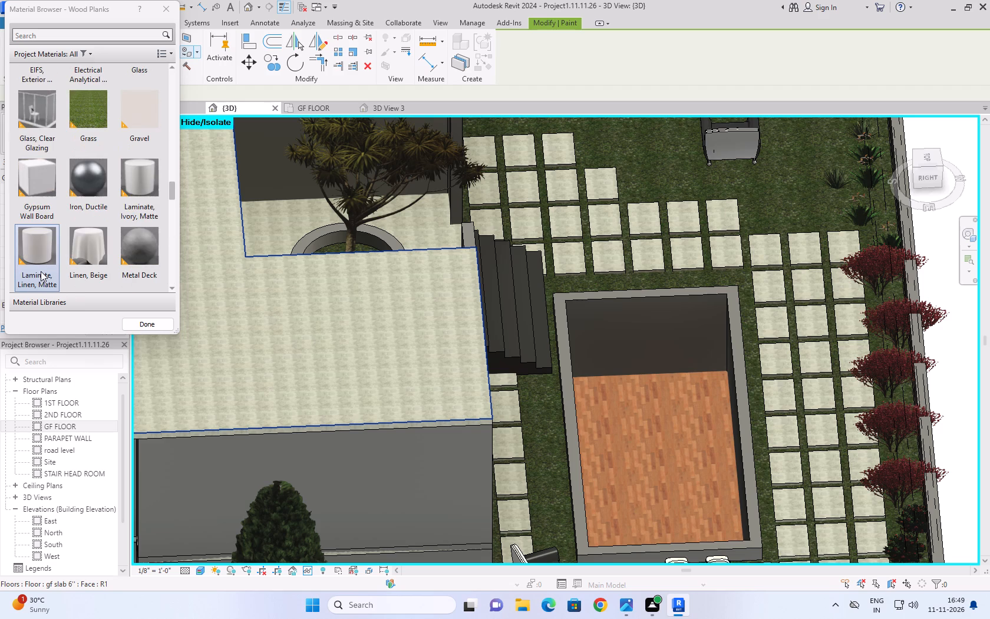
scroll(41, 271, "up", 2)
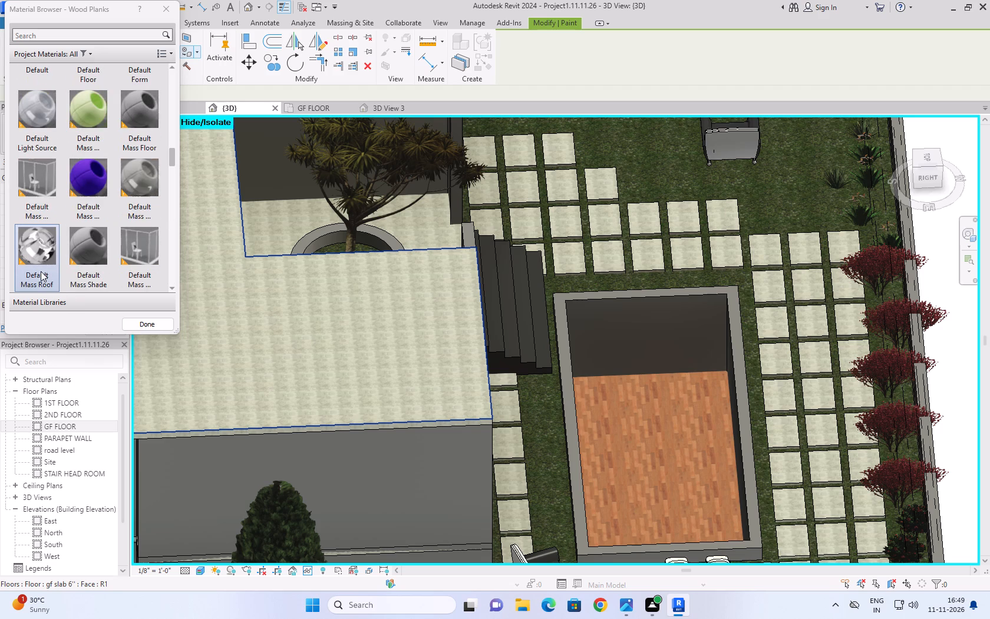
scroll(41, 271, "down", 1)
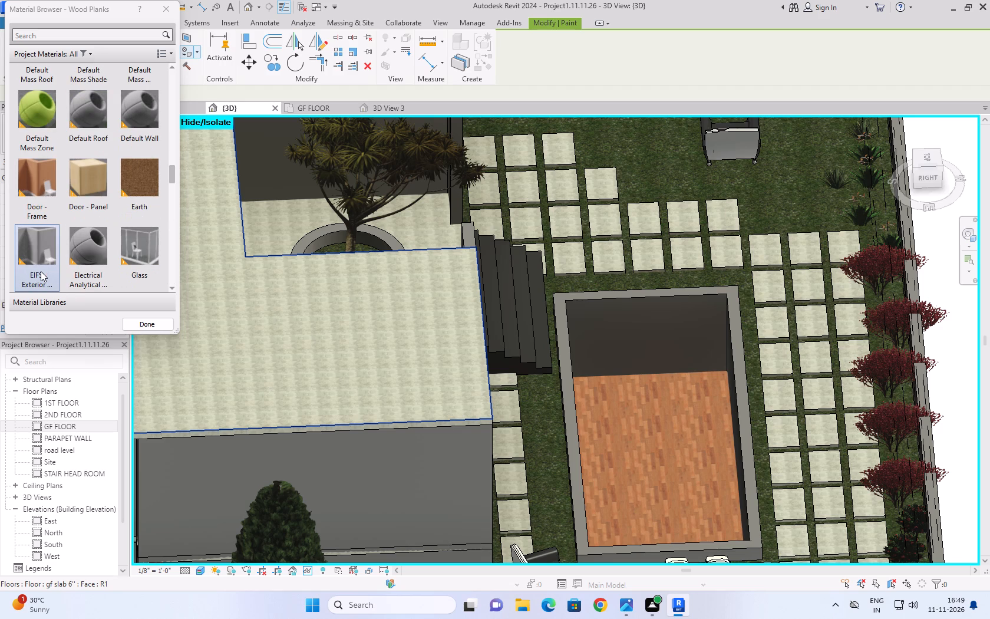
scroll(41, 271, "up", 3)
scroll(41, 271, "down", 1)
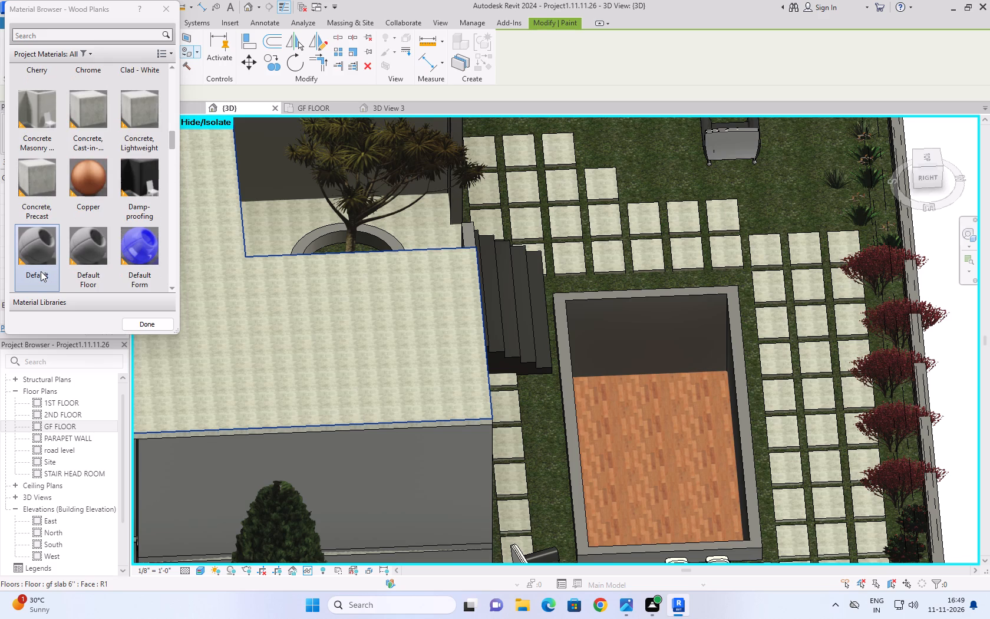
scroll(41, 271, "up", 2)
scroll(41, 271, "down", 1)
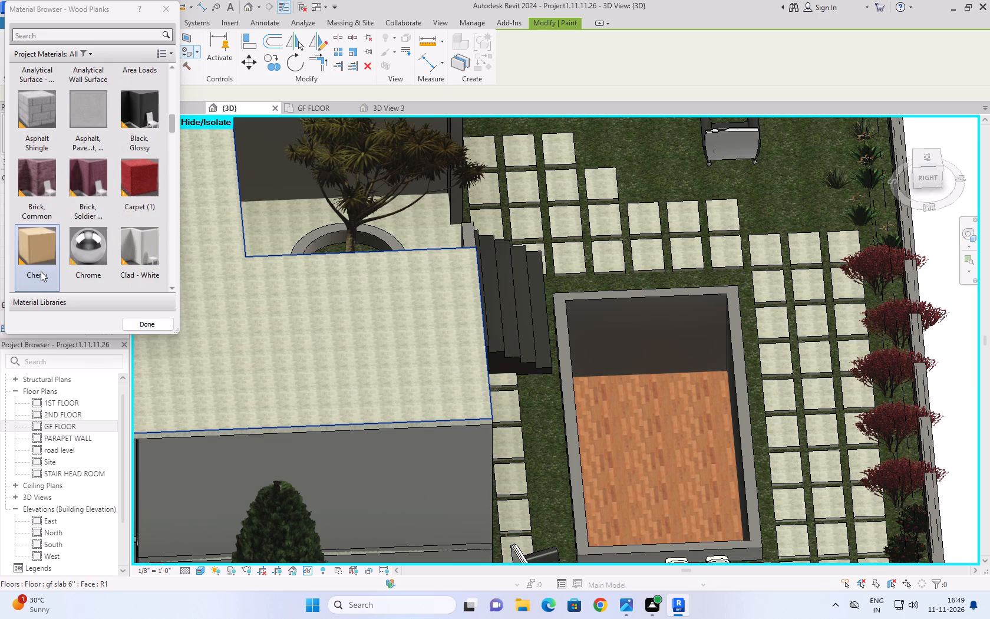
scroll(41, 271, "up", 1)
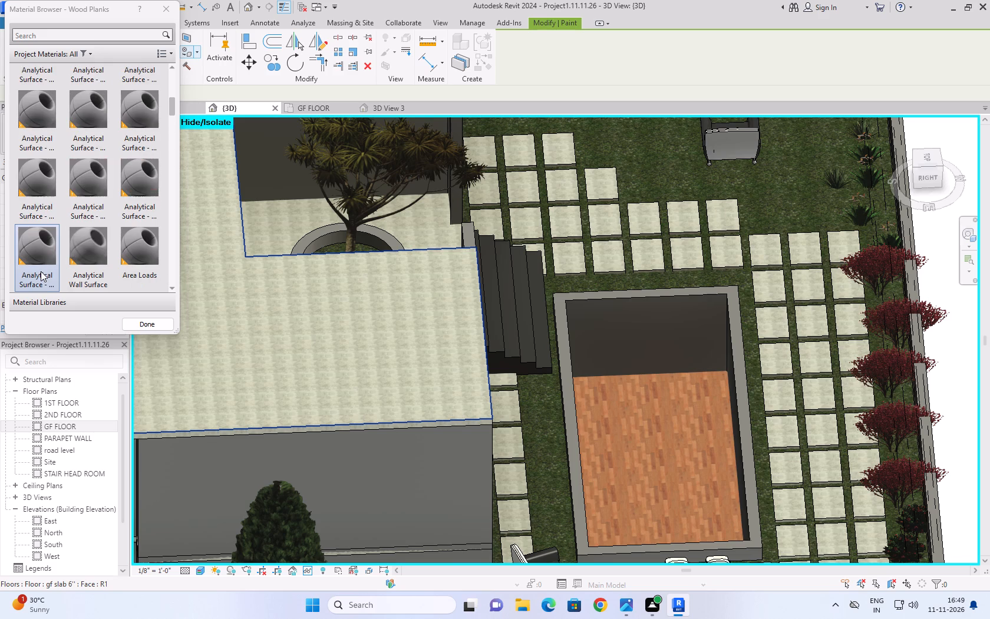
scroll(41, 271, "up", 5)
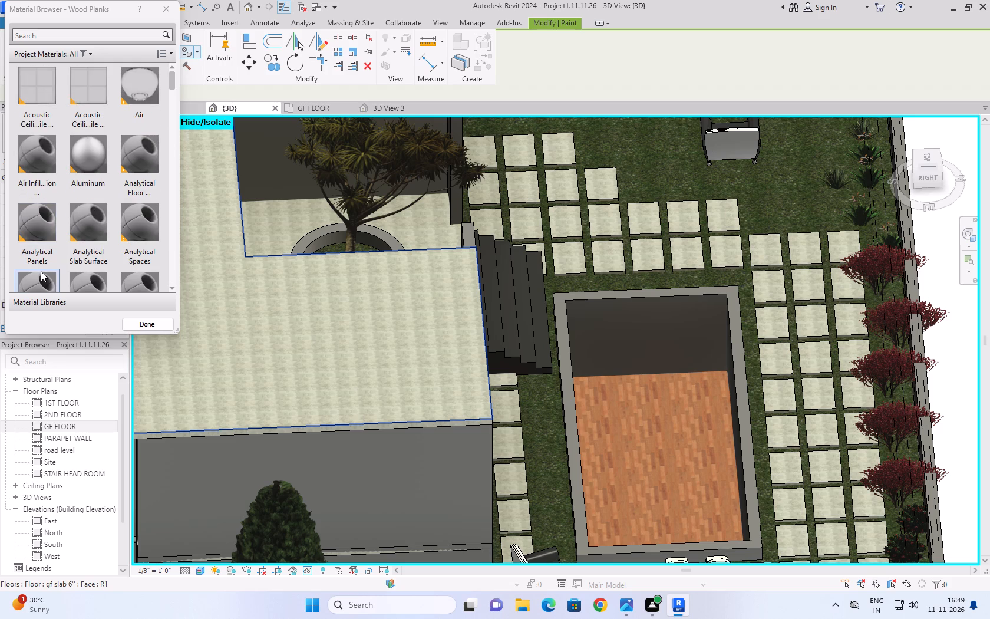
scroll(41, 271, "up", 1)
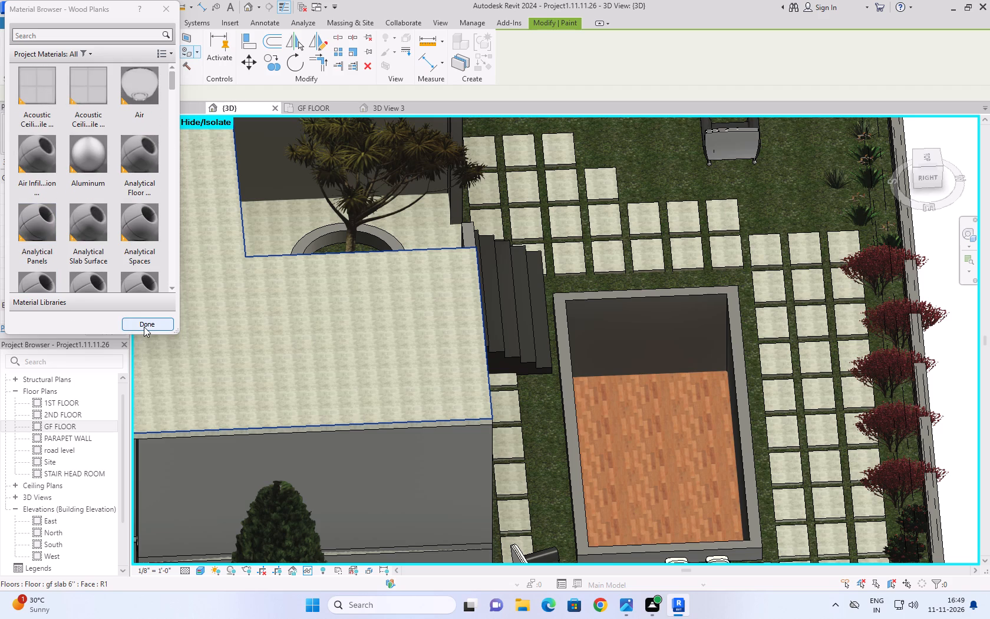
left_click(144, 327)
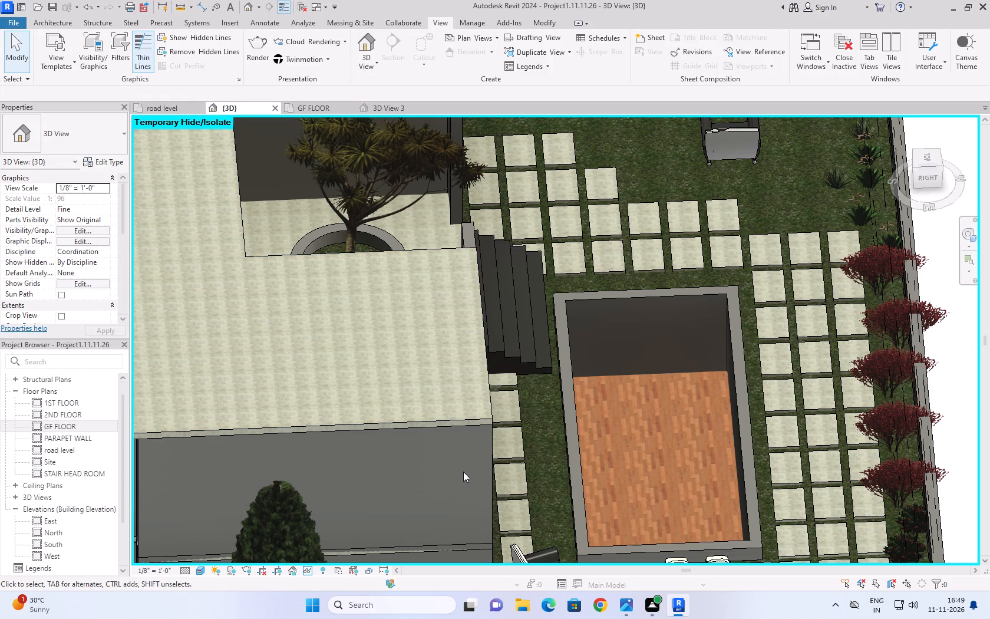
Reset the temporary hide in the {3D} view and check the pool with its water from the home view and the rear.
type("HR")
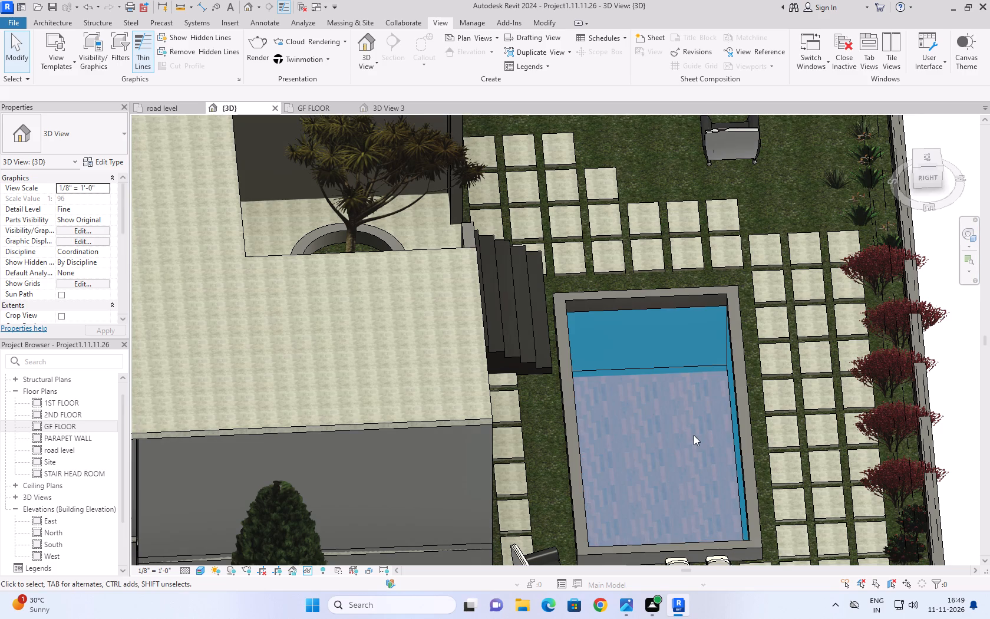
scroll(707, 370, "down", 8)
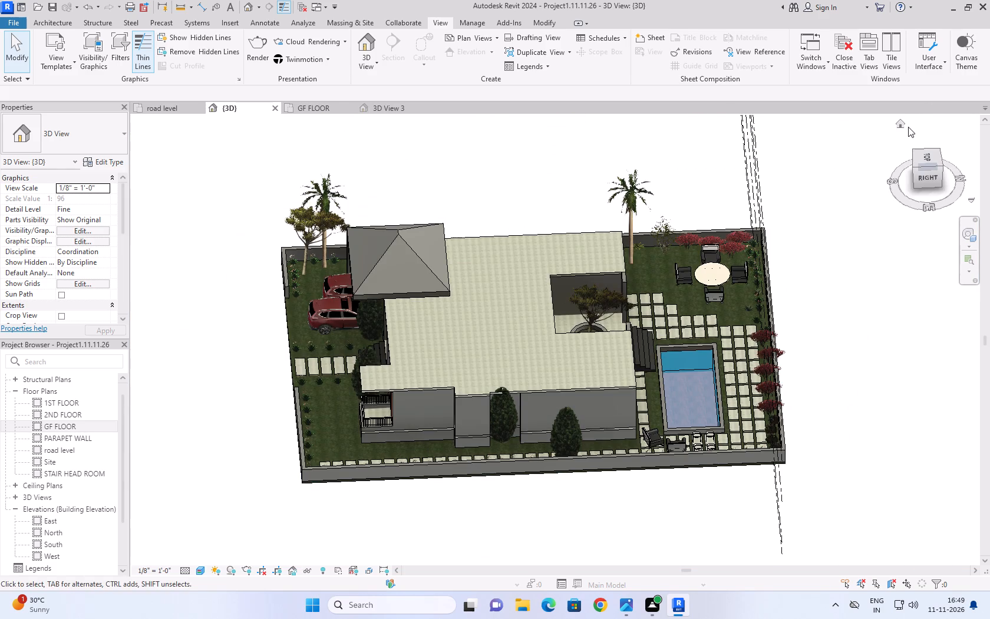
left_click(896, 122)
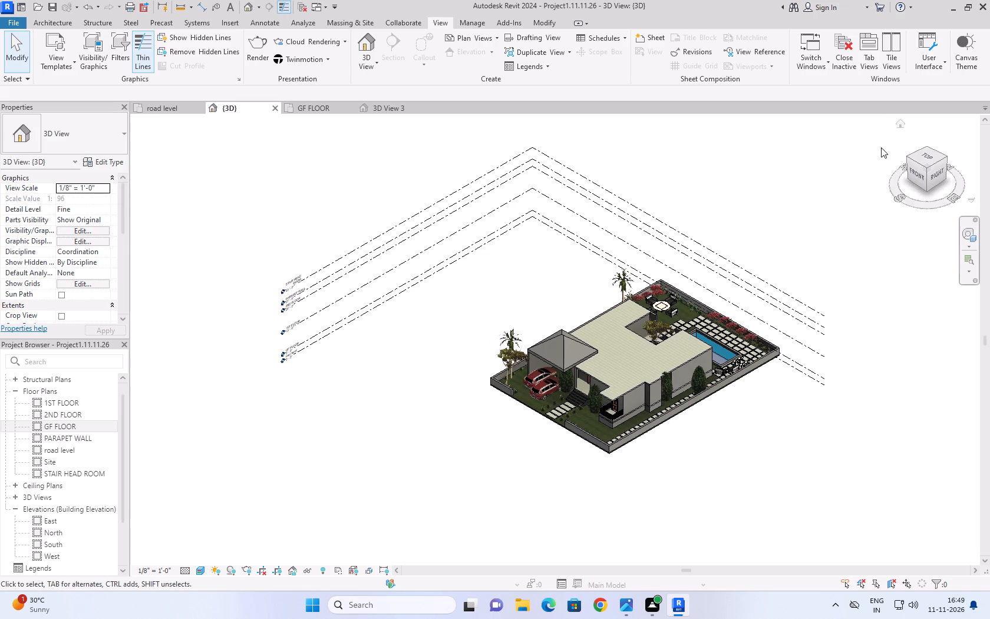
middle_click_drag(855, 221, 615, 302, "shift")
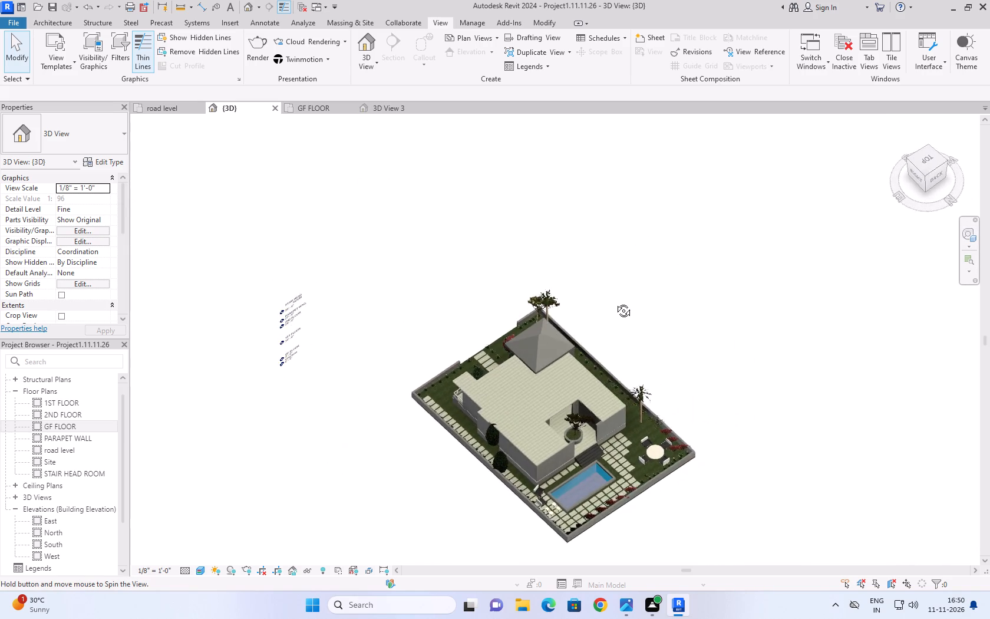
middle_click_drag(615, 302, 572, 291, "shift")
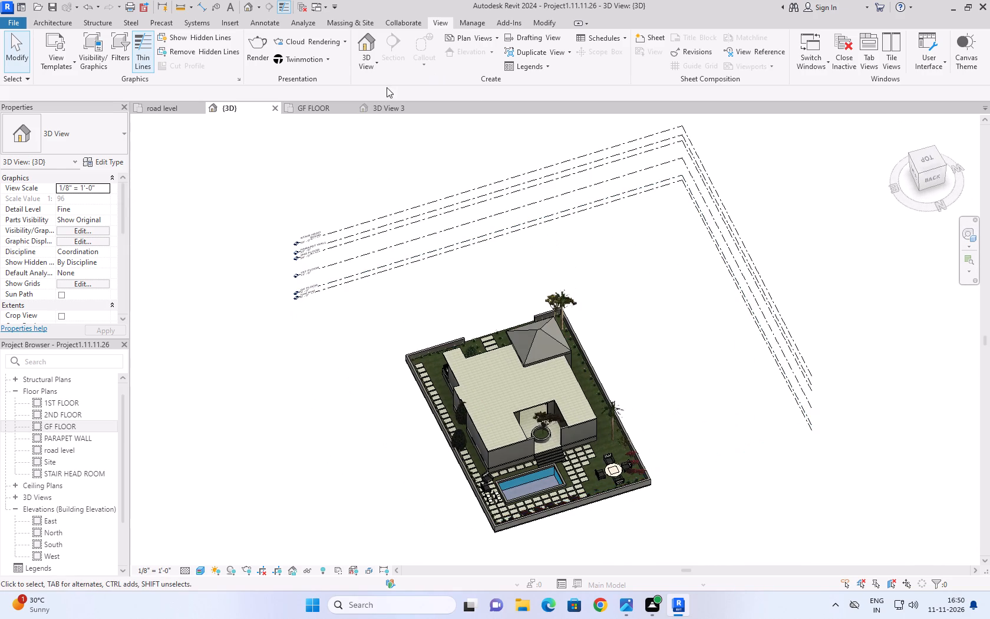
Render 3D View 3 at medium quality from a higher angle over the pool side of the plot, inspect the image and close the rendering.
left_click(384, 103)
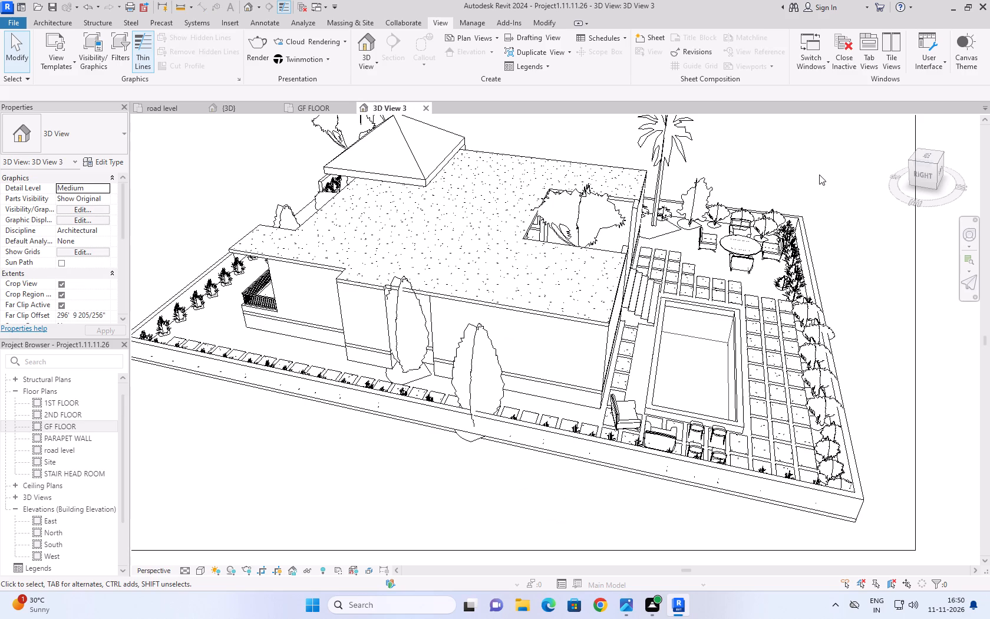
middle_click_drag(825, 181, 855, 319, "shift")
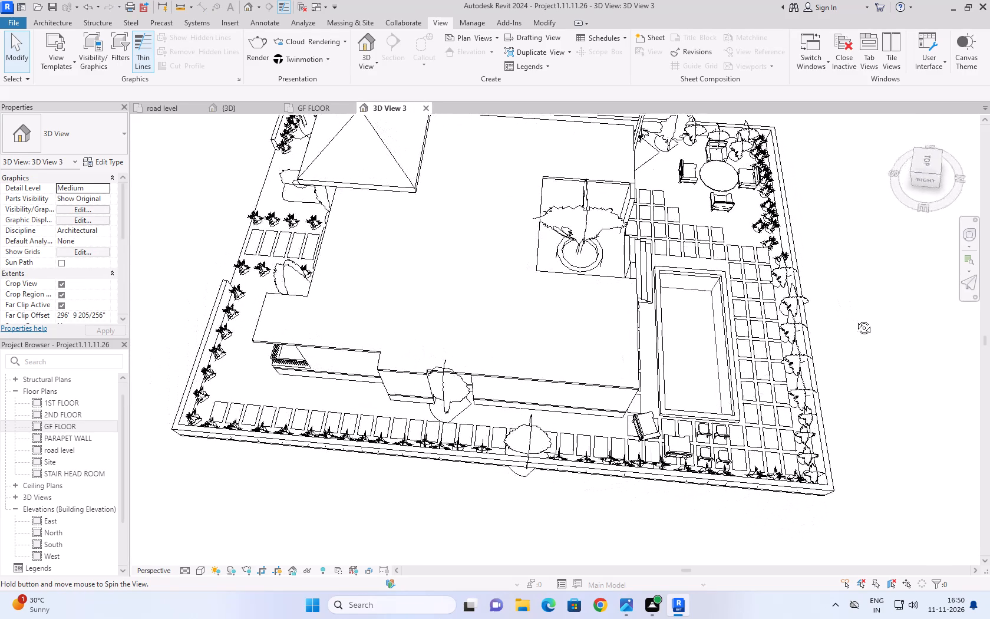
middle_click_drag(855, 319, 857, 319, "shift")
middle_click_drag(827, 201, 825, 271)
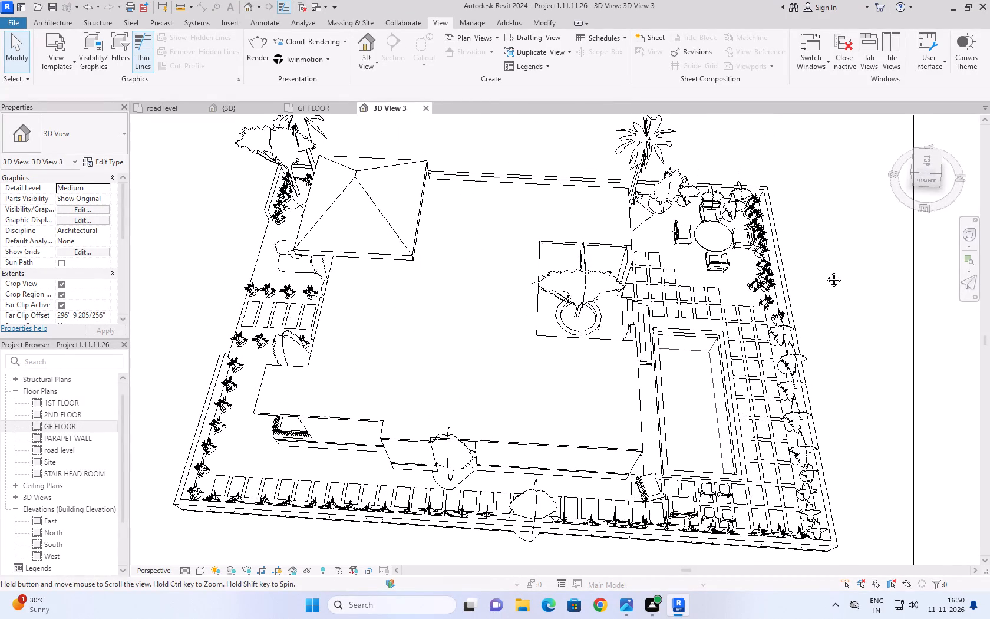
middle_click_drag(825, 271, 824, 276)
type("RR")
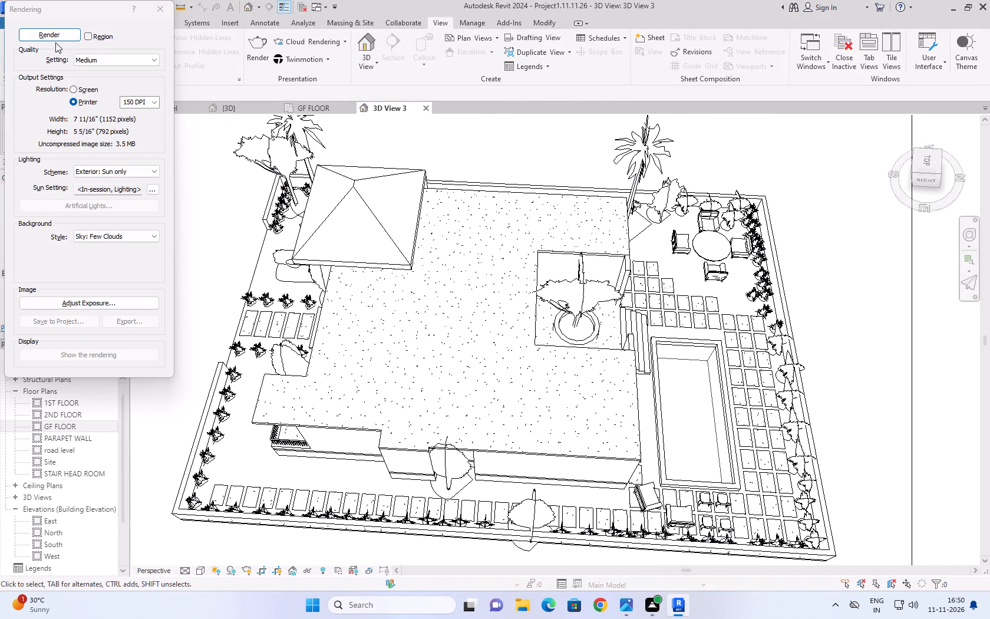
left_click(57, 40)
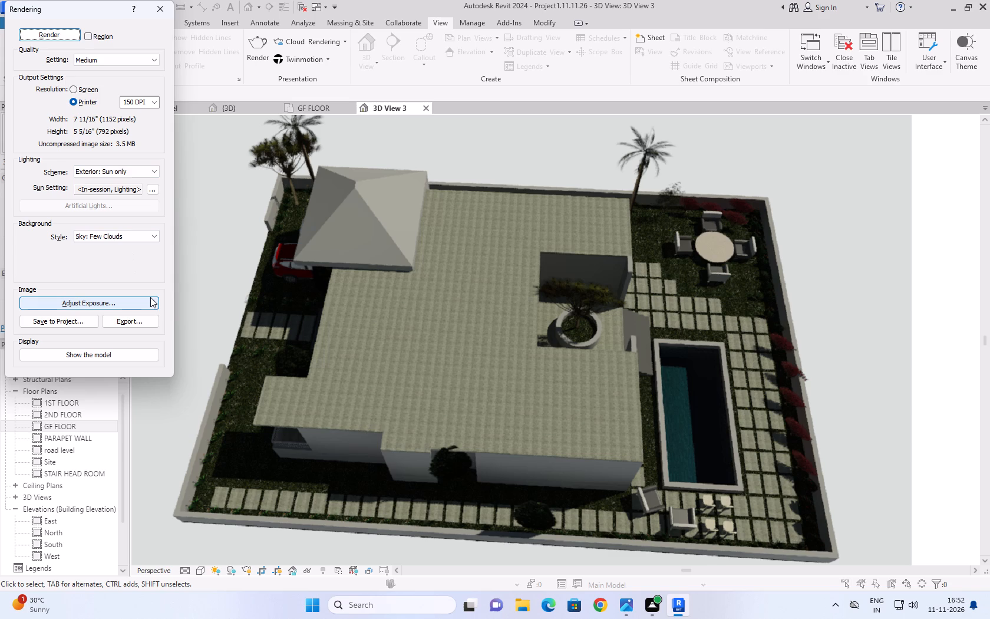
left_click(161, 12)
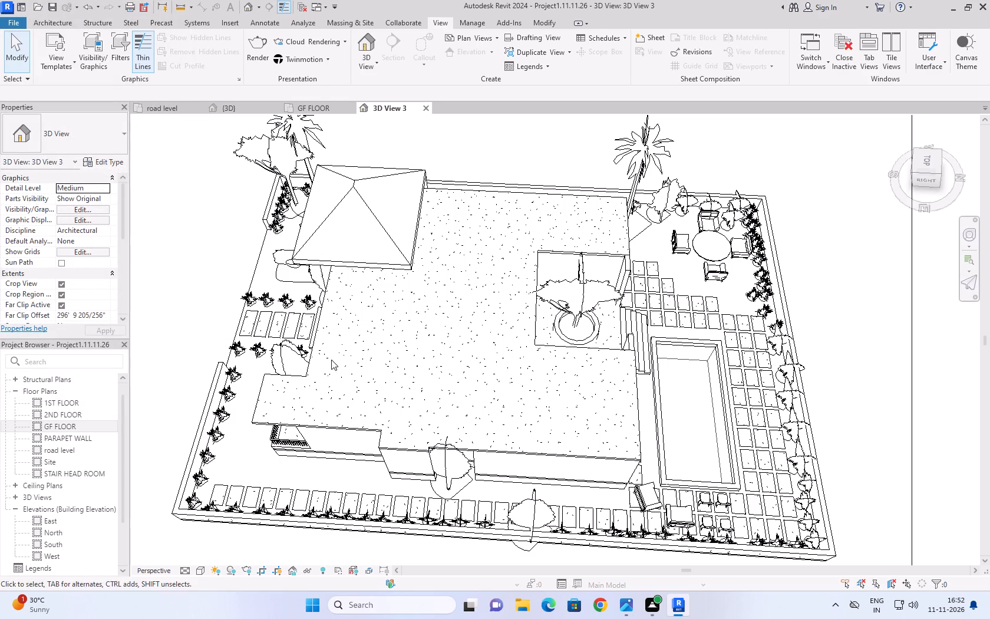
Orbit 3D View 3 to a high front-corner view over the carport and side path, and extend the crop region downward around the plot's near corner.
middle_click_drag(214, 320, 557, 261, "shift")
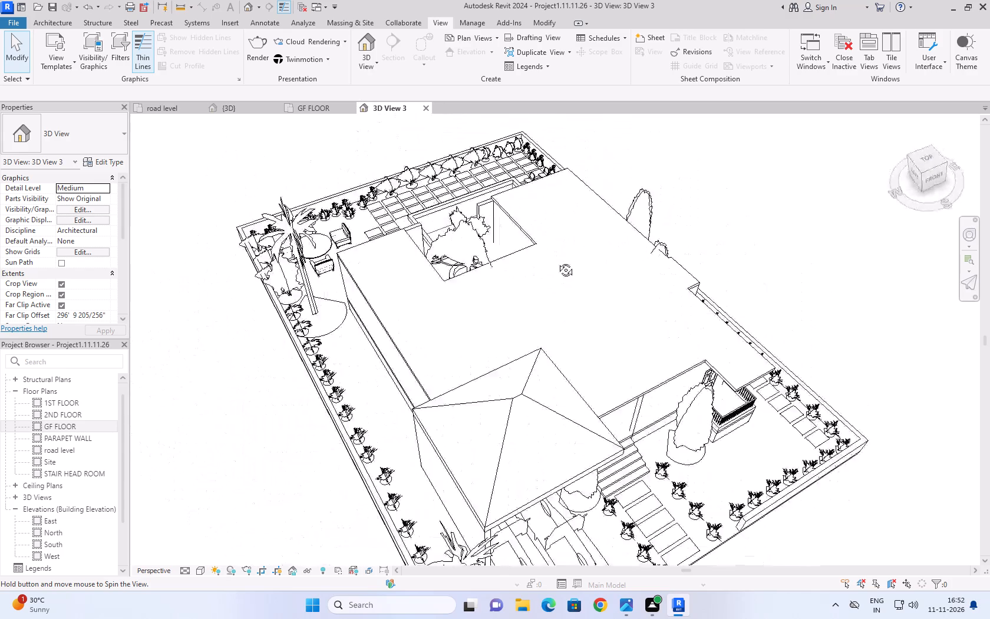
middle_click_drag(557, 261, 676, 253, "shift")
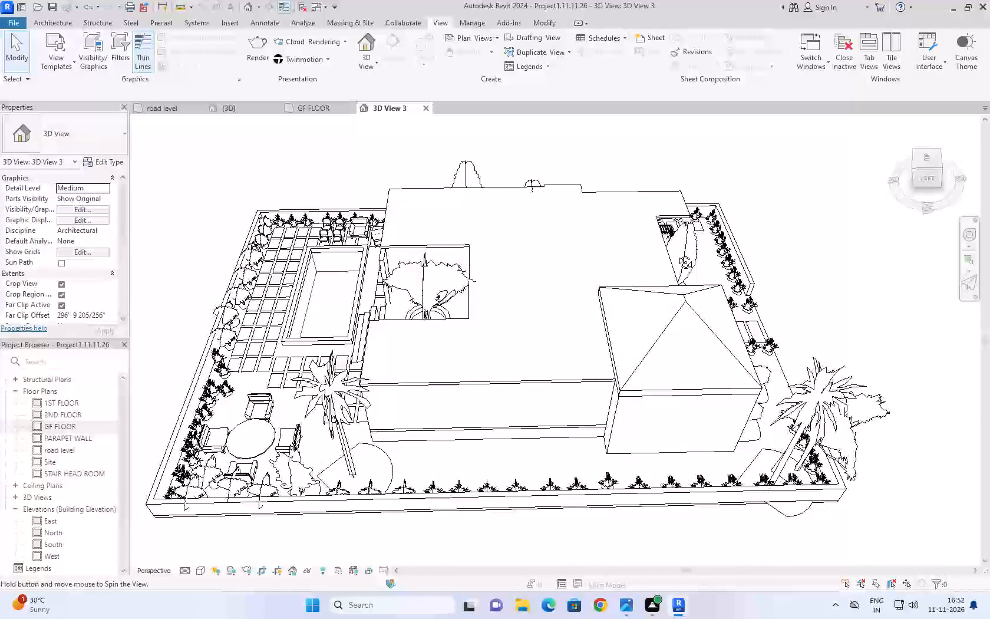
middle_click_drag(676, 253, 621, 271, "shift")
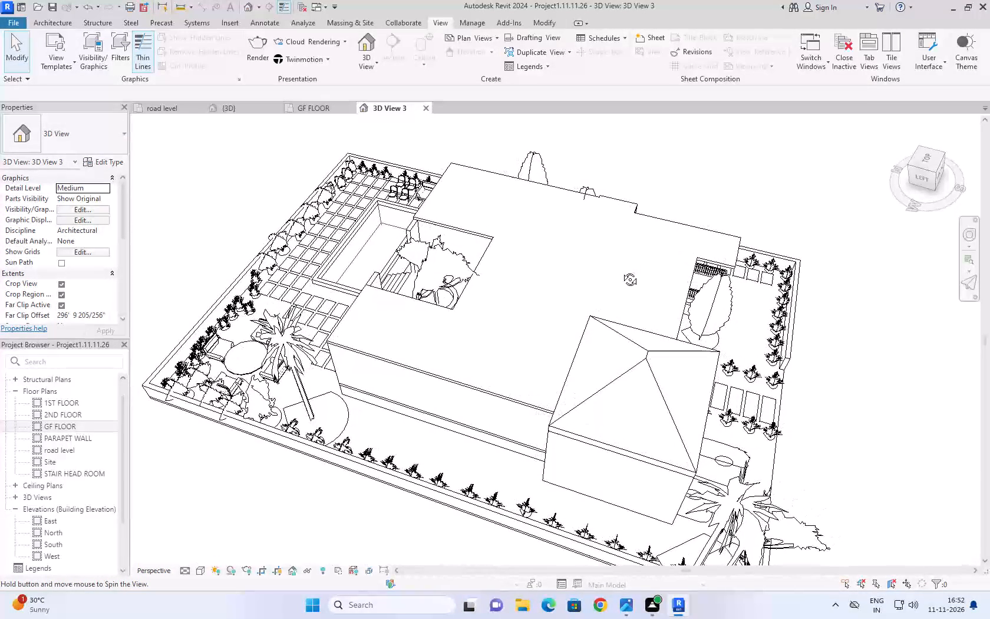
middle_click_drag(621, 271, 506, 194, "shift")
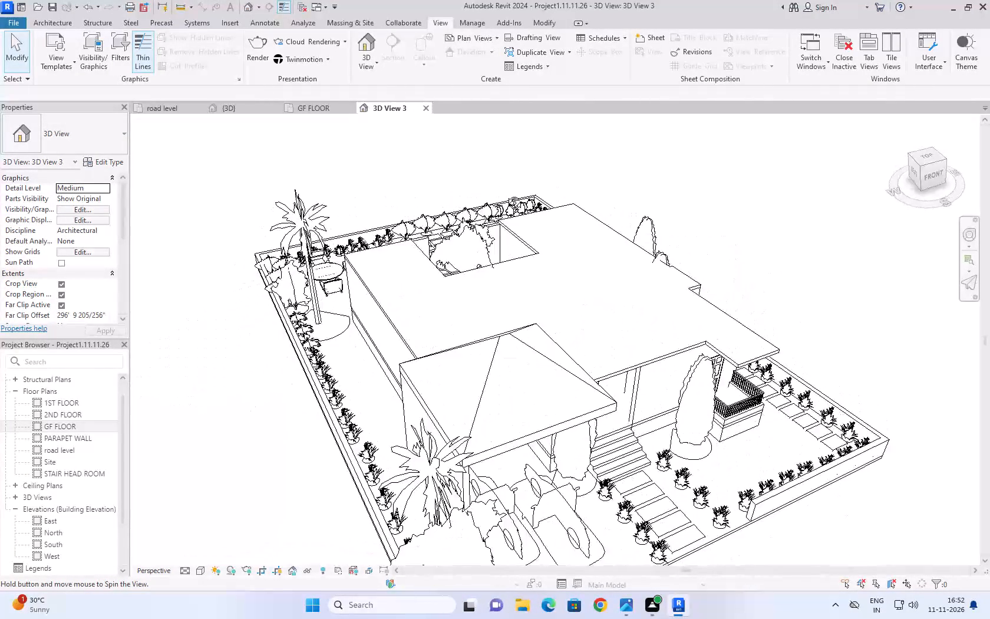
middle_click_drag(506, 194, 438, 162, "shift")
scroll(438, 162, "down", 3, "shift")
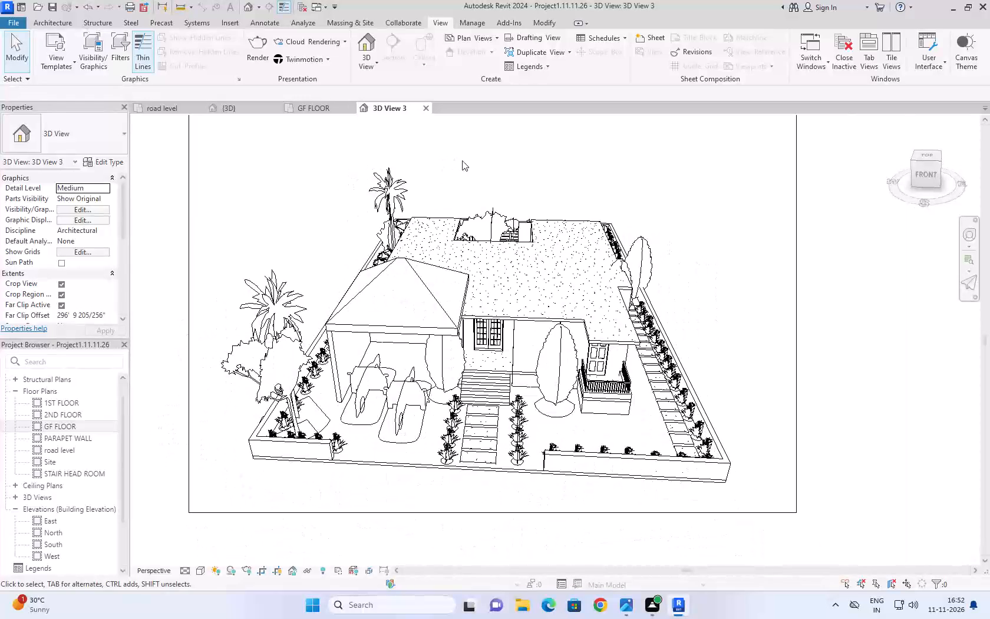
middle_click_drag(481, 161, 413, 182, "shift")
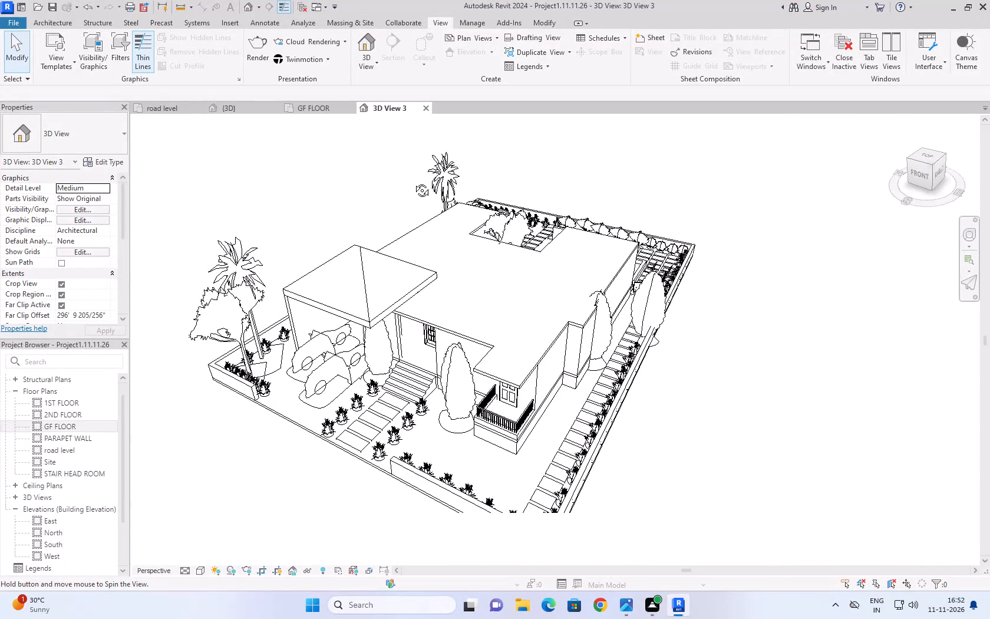
middle_click_drag(413, 182, 391, 193, "shift")
scroll(393, 189, "down", 2)
left_click(506, 435)
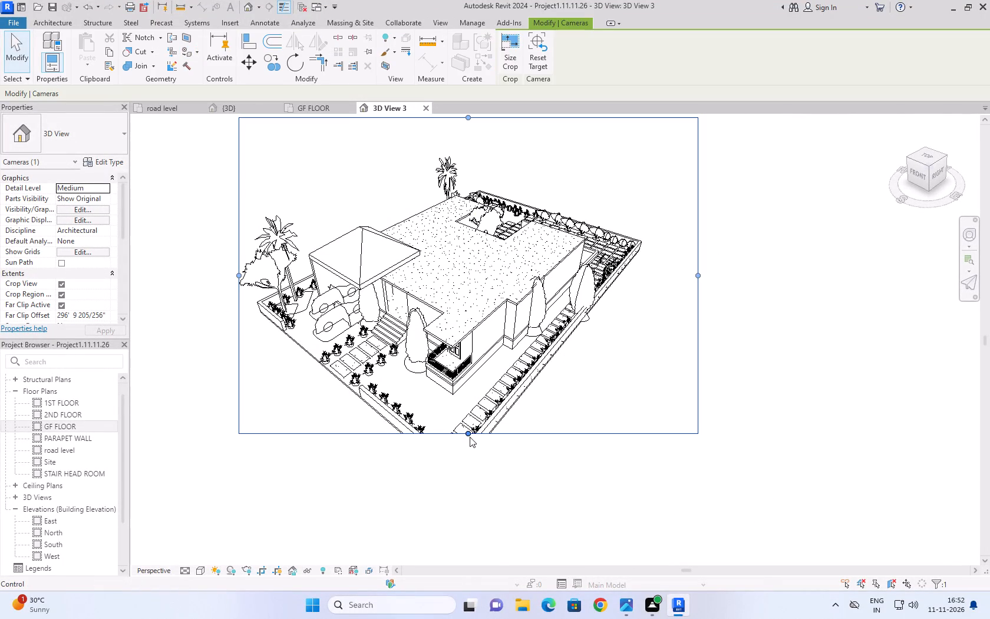
left_click_drag(469, 434, 464, 469)
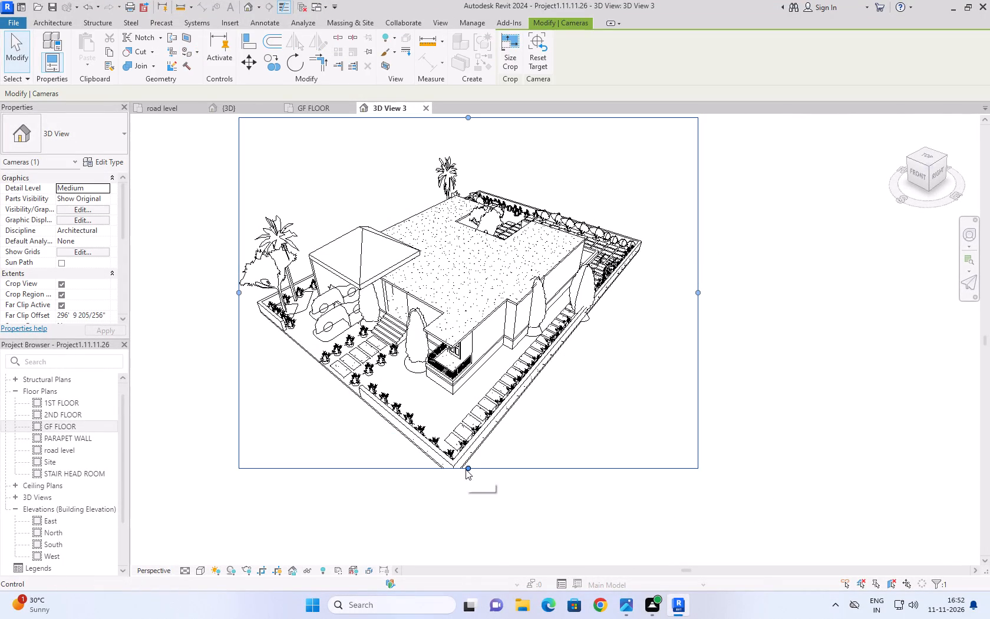
left_click_drag(466, 468, 467, 495)
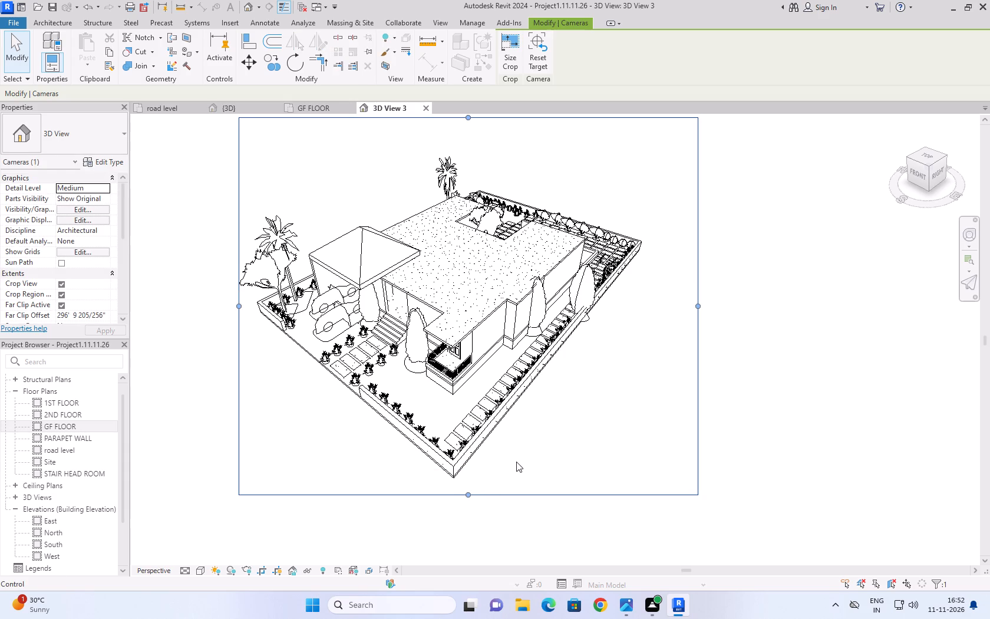
middle_click_drag(516, 462, 523, 465, "shift")
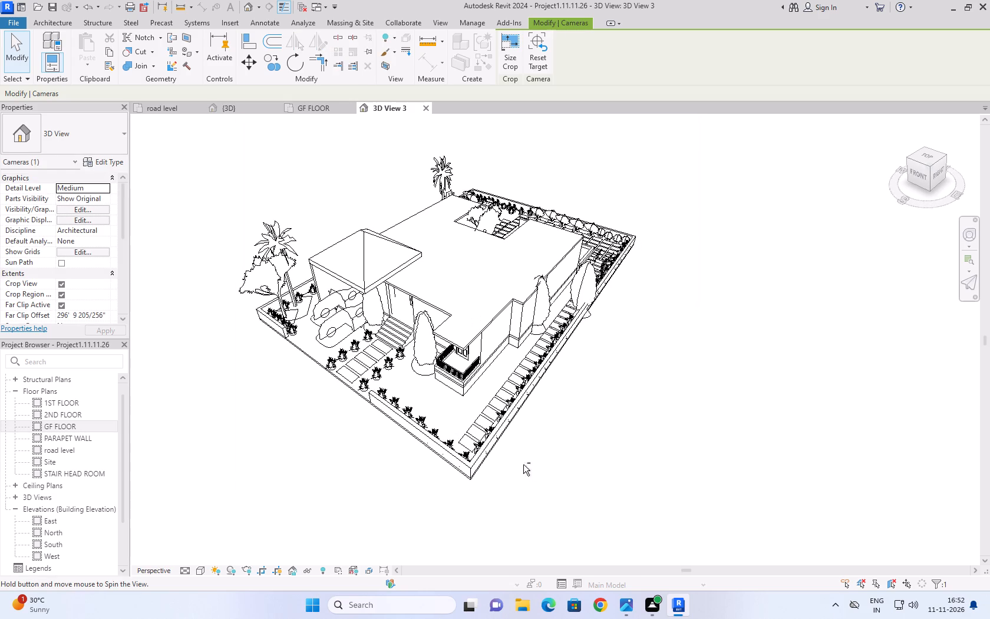
Render 3D View 3 at medium quality with the printer resolution set to 300 DPI.
type("RR")
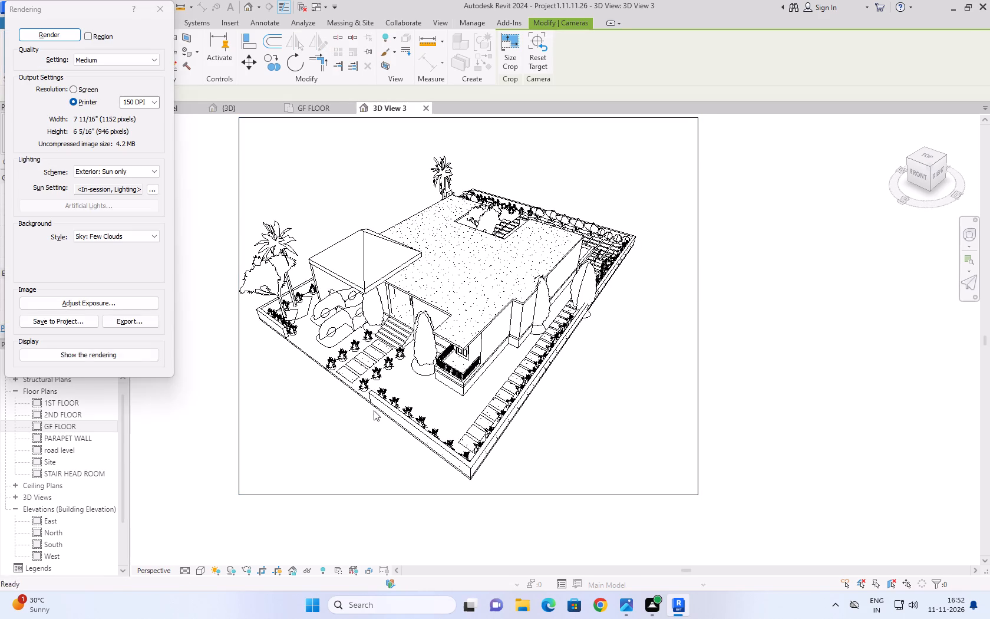
left_click(154, 104)
left_click(148, 126)
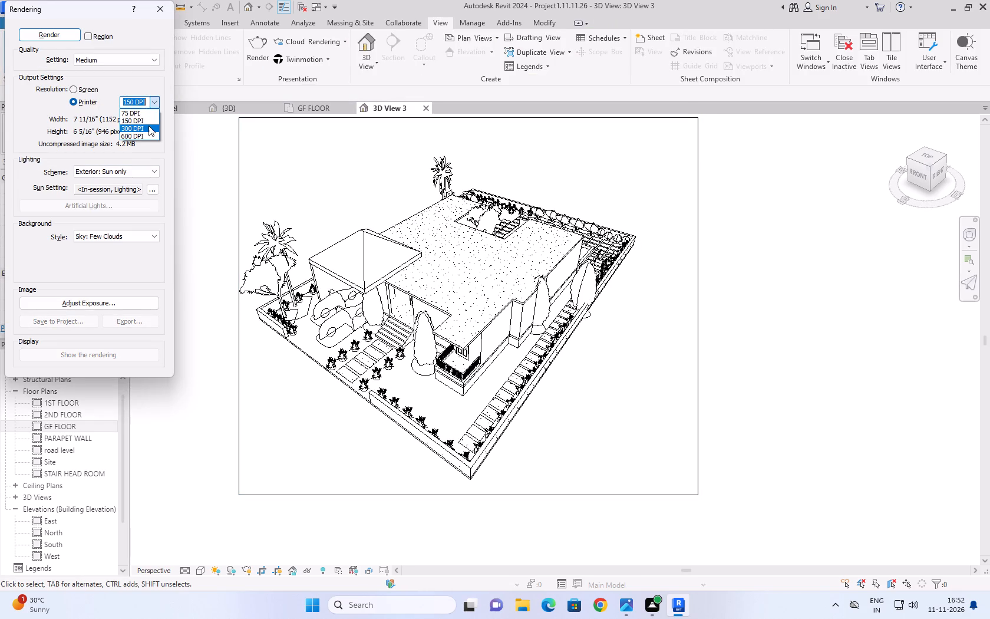
left_click(51, 38)
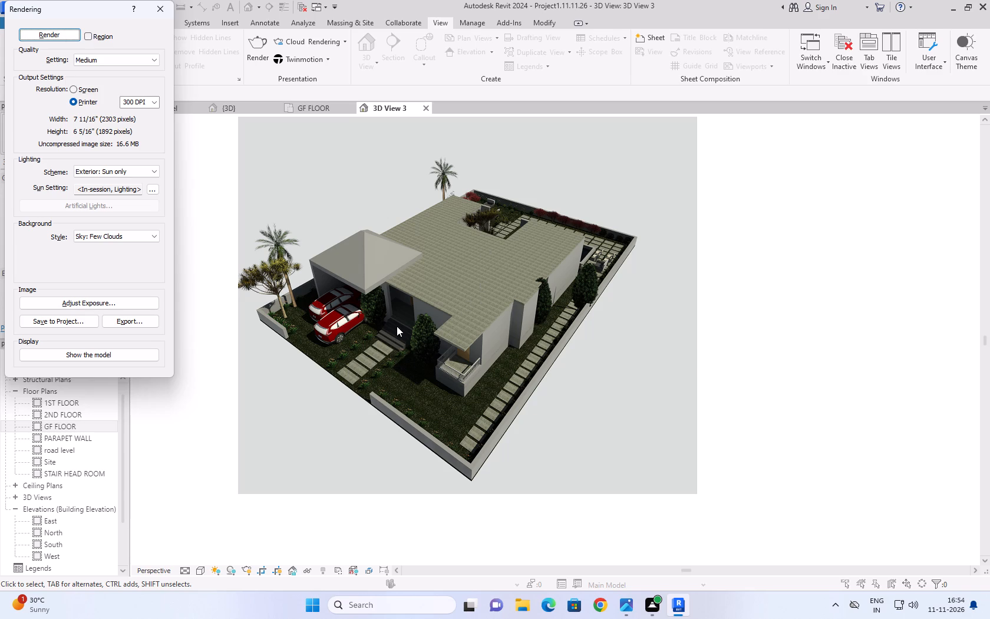
Examine the rendered image up close around the courtyard opening, the carport with its cars and the front entrance, and as a whole.
scroll(487, 208, "up", 3)
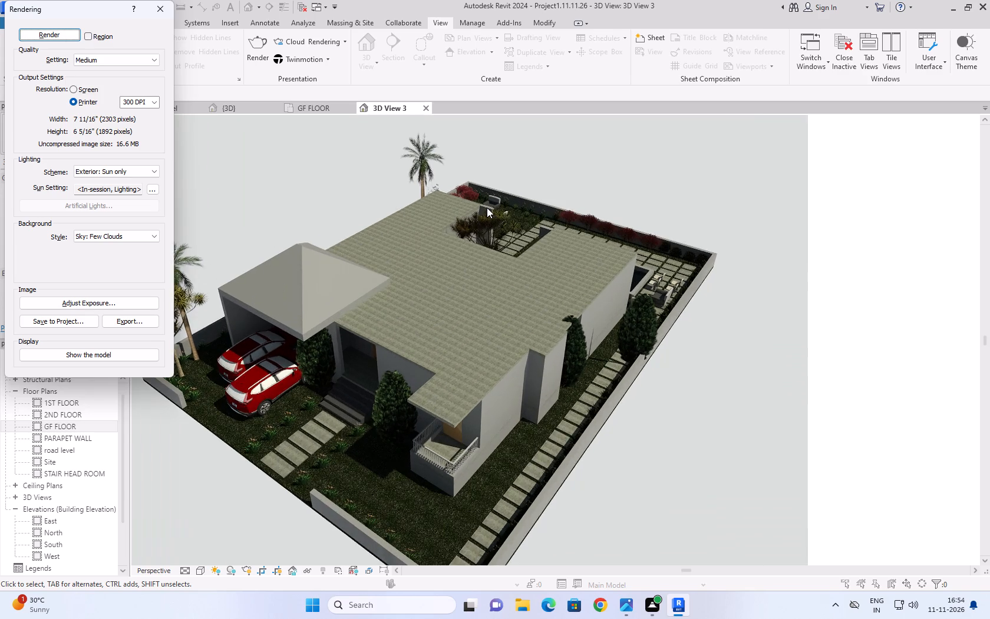
scroll(487, 208, "up", 8)
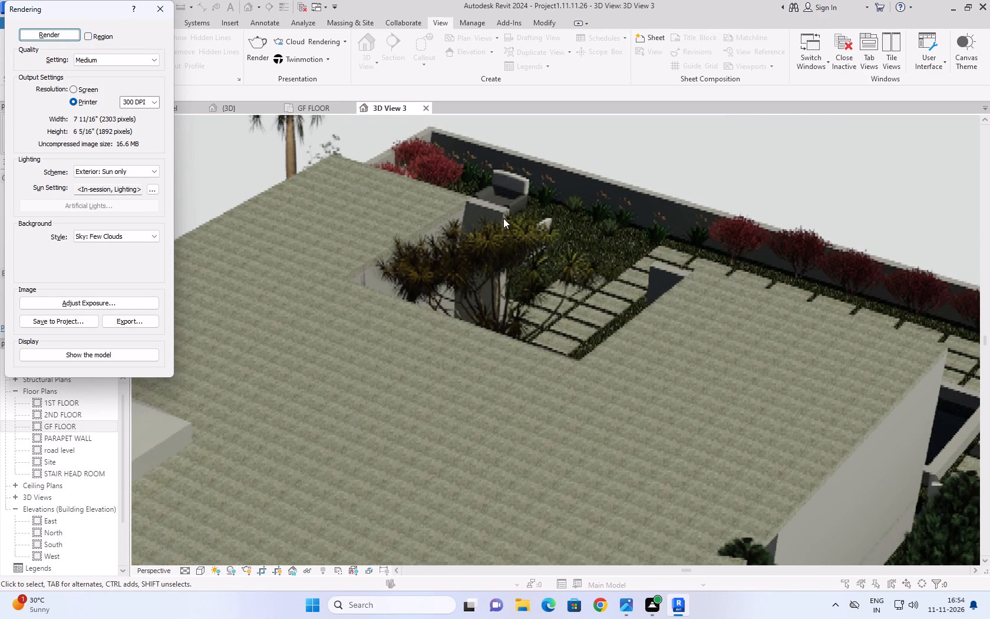
scroll(487, 223, "down", 2)
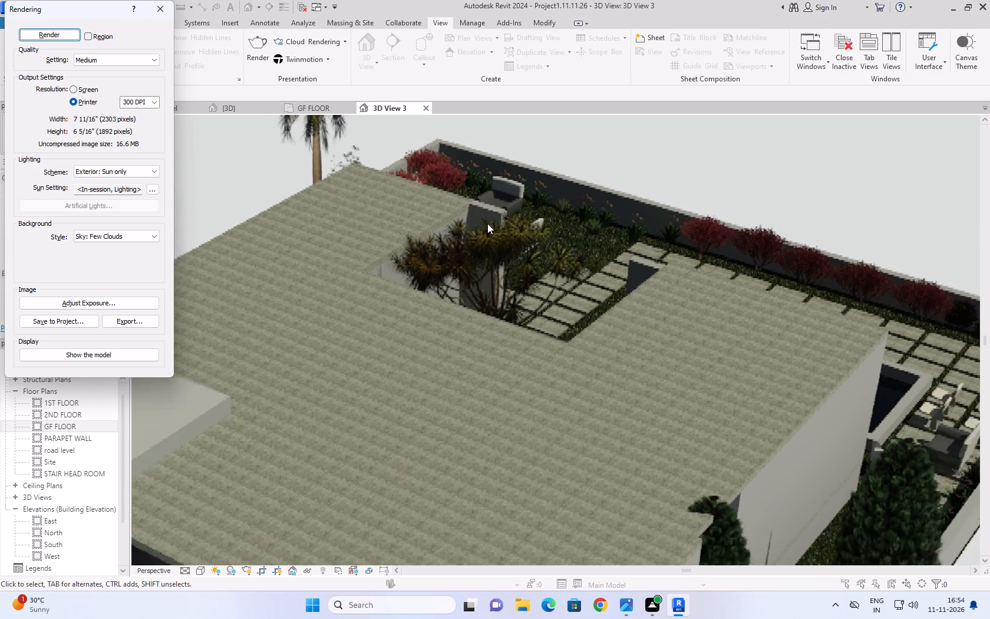
scroll(487, 223, "down", 4)
scroll(503, 312, "down", 4)
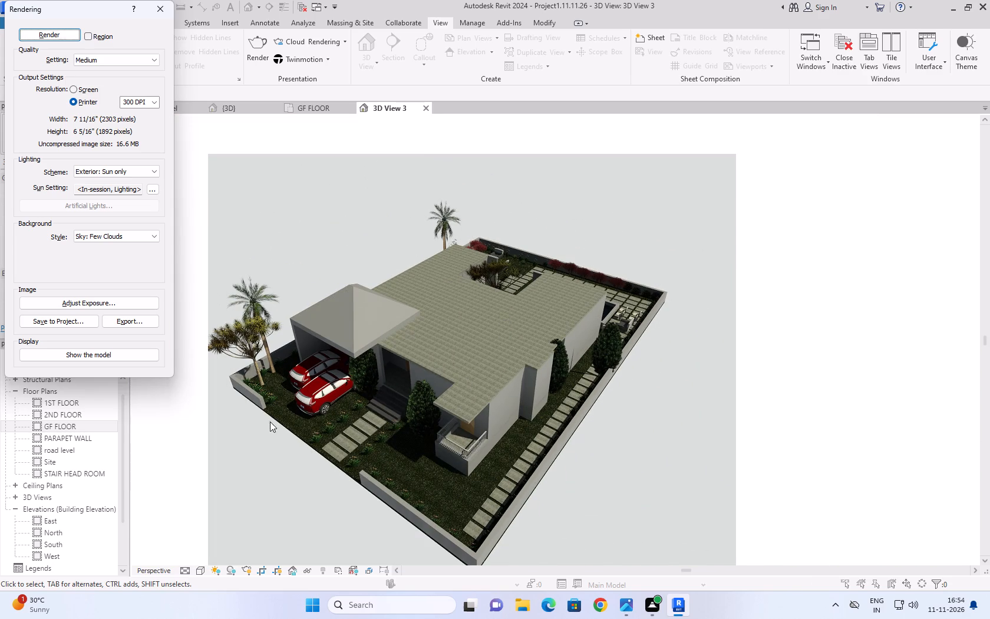
scroll(270, 410, "up", 7)
middle_click_drag(478, 211, 434, 278)
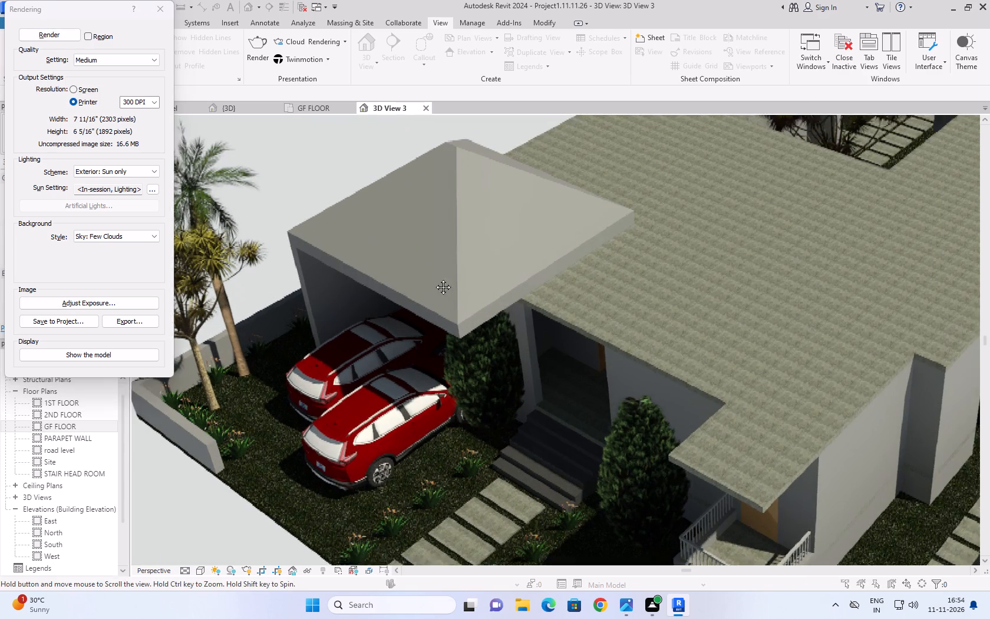
middle_click_drag(434, 278, 422, 295)
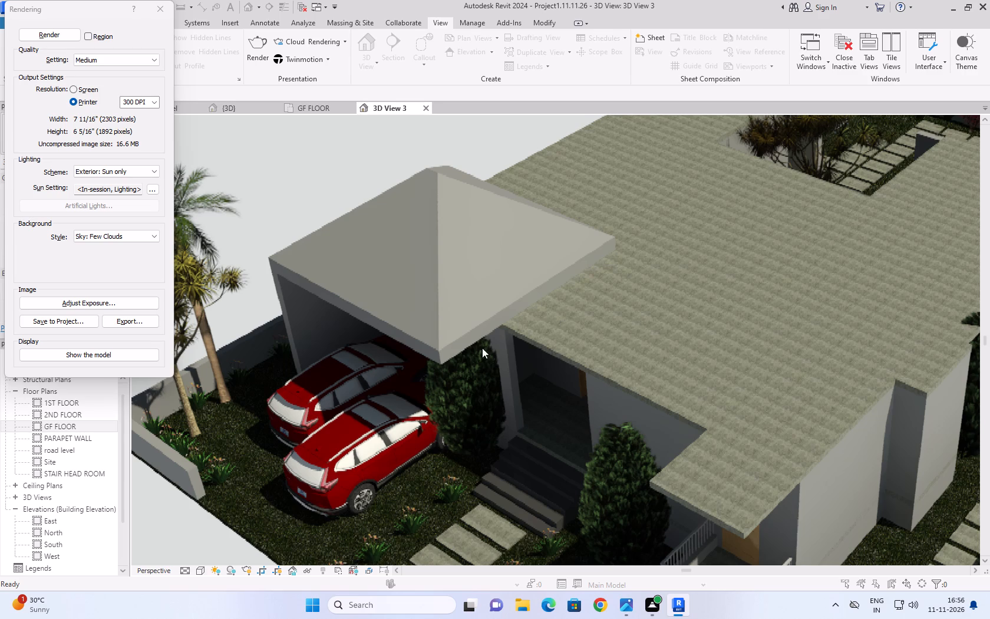
scroll(551, 269, "down", 5)
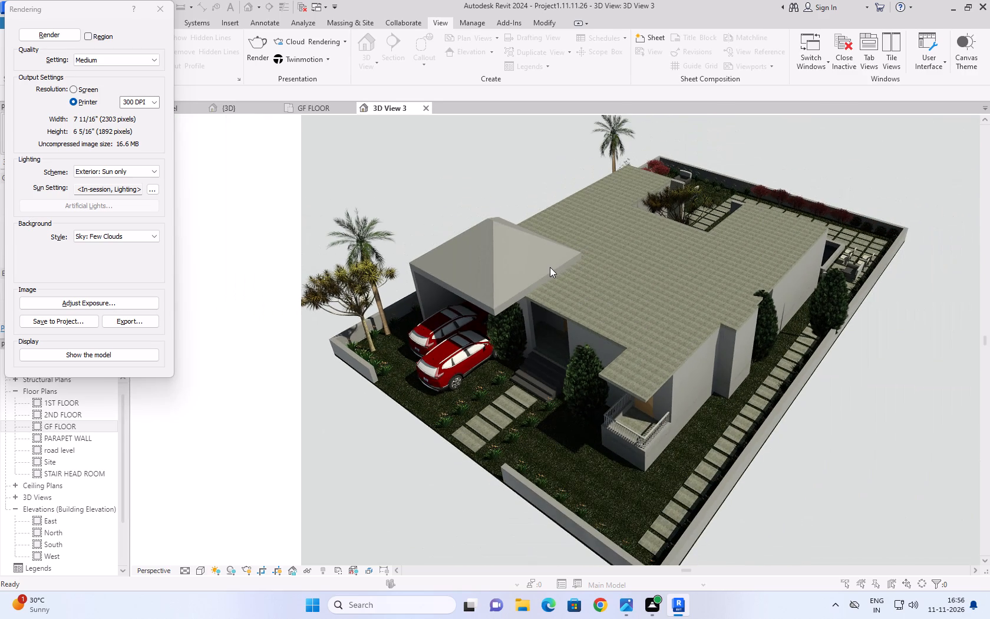
scroll(622, 294, "down", 1)
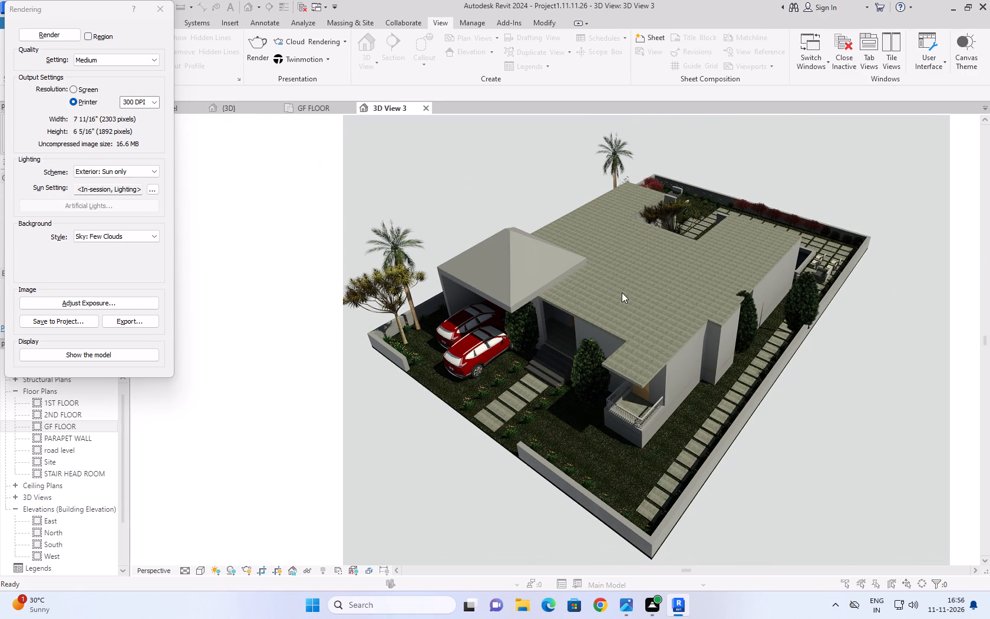
scroll(734, 407, "up", 1)
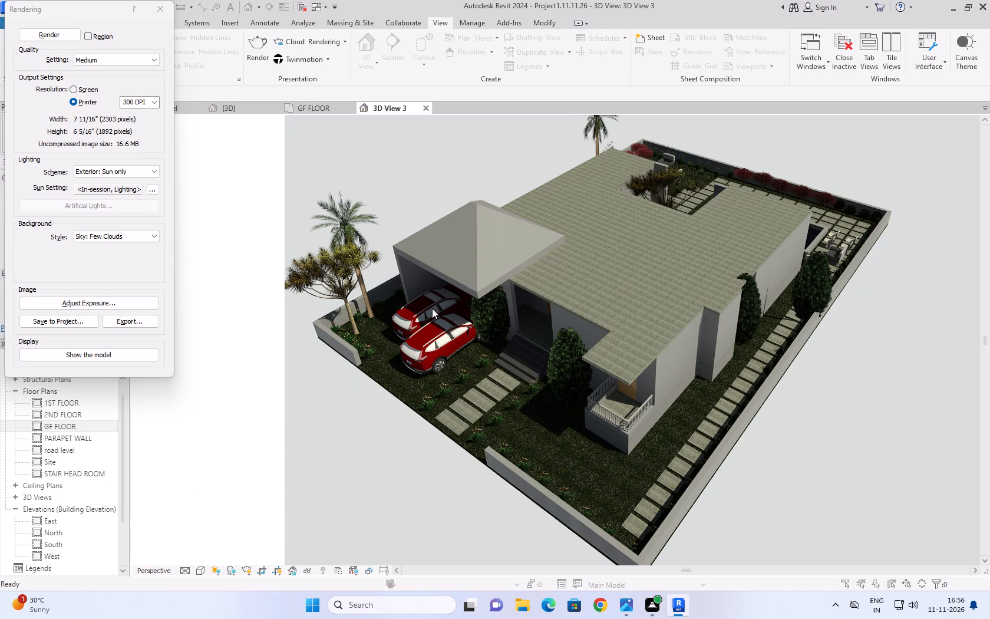
Export the rendering to the Desktop as a JPEG named 3D View 3.11.11.26 and close the rendering settings.
left_click(148, 318)
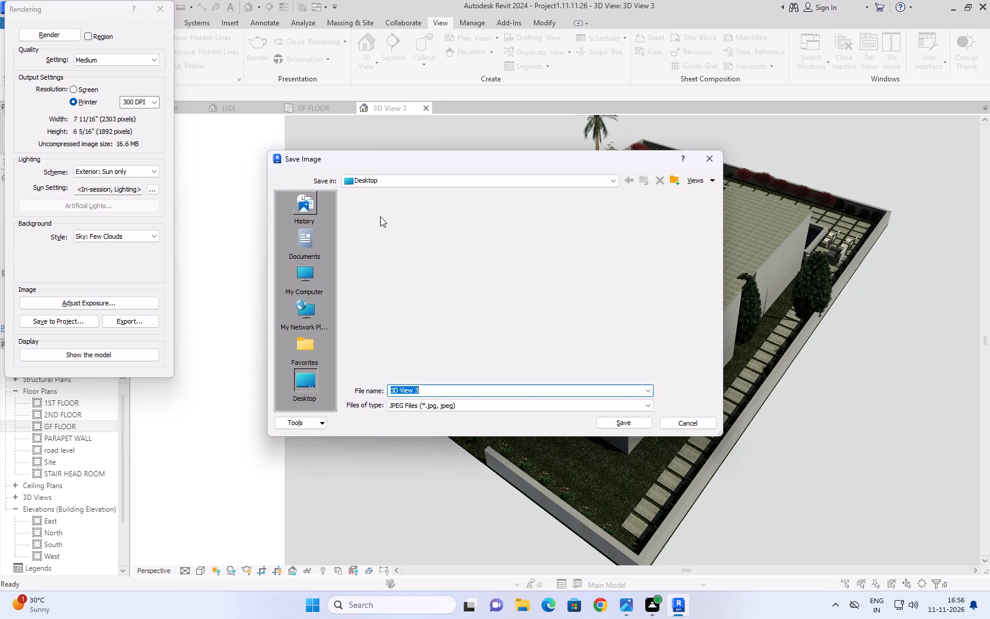
triple_click(303, 381)
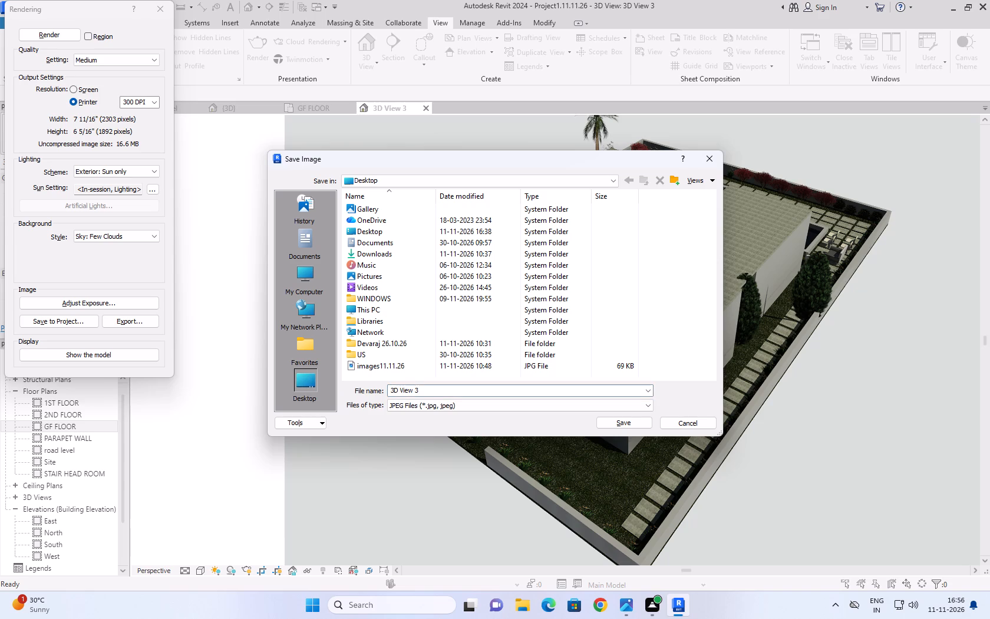
left_click(429, 384)
left_click(431, 388)
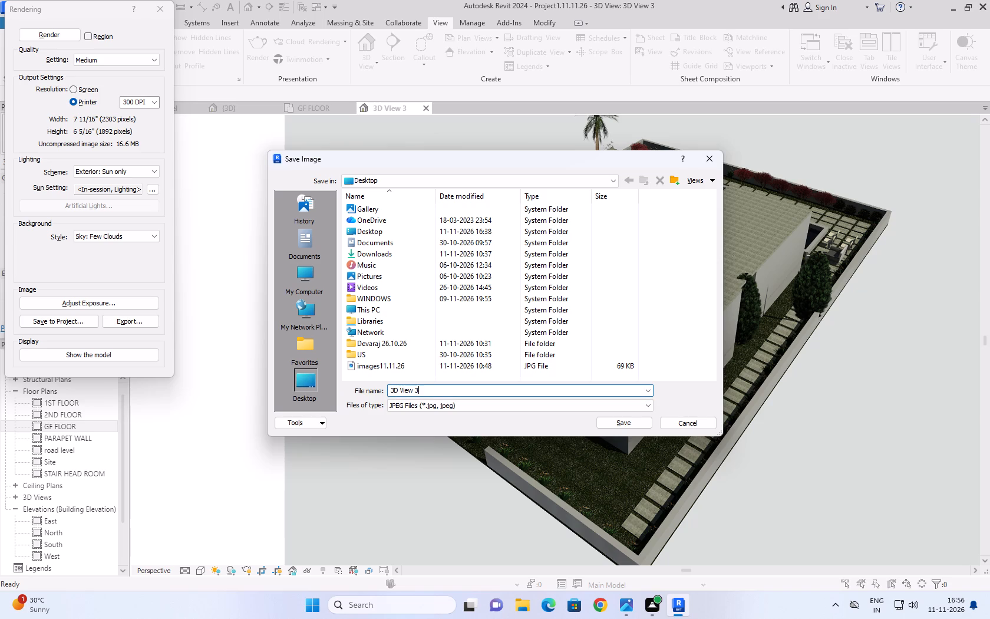
key("period")
type("11.11")
key("period")
type("26")
left_click(636, 423)
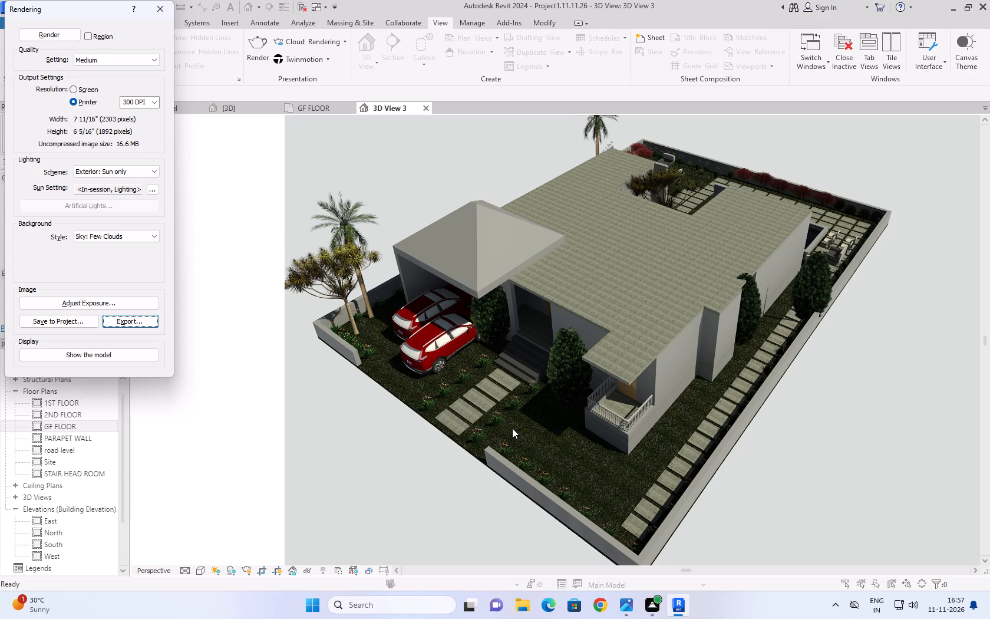
left_click(165, 13)
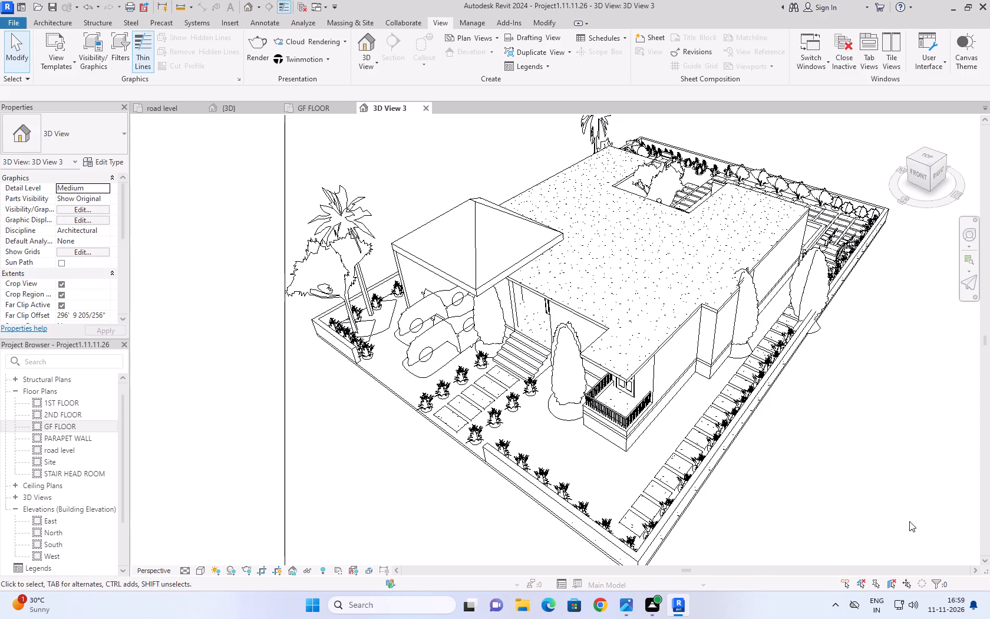
Review the GF FLOOR plan and the {3D} view of the whole model, ending on the GF FLOOR plan.
scroll(631, 284, "down", 2)
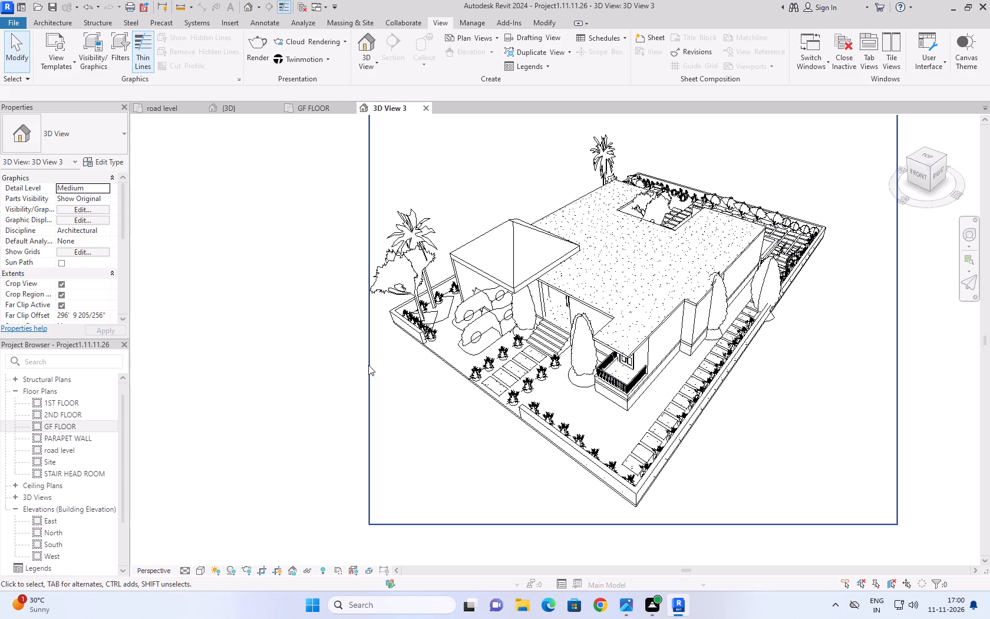
left_click(301, 109)
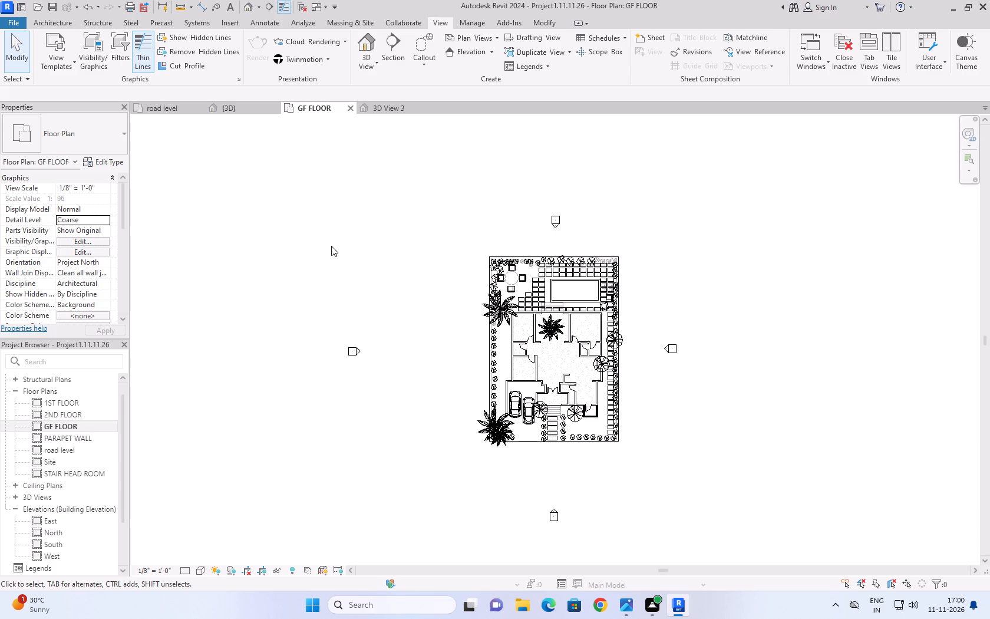
scroll(331, 246, "up", 1)
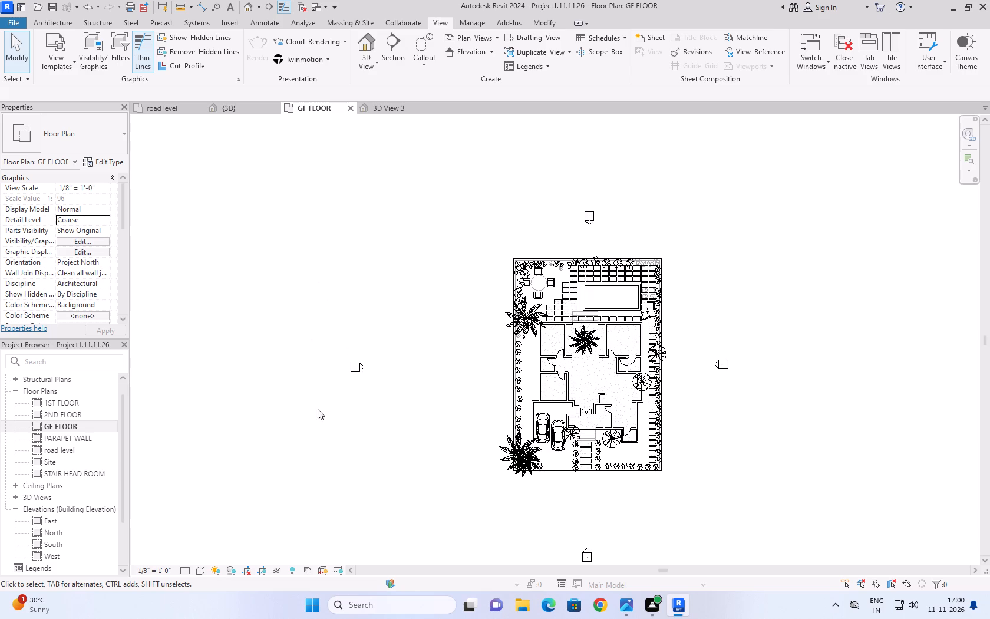
left_click(251, 111)
scroll(384, 234, "down", 3)
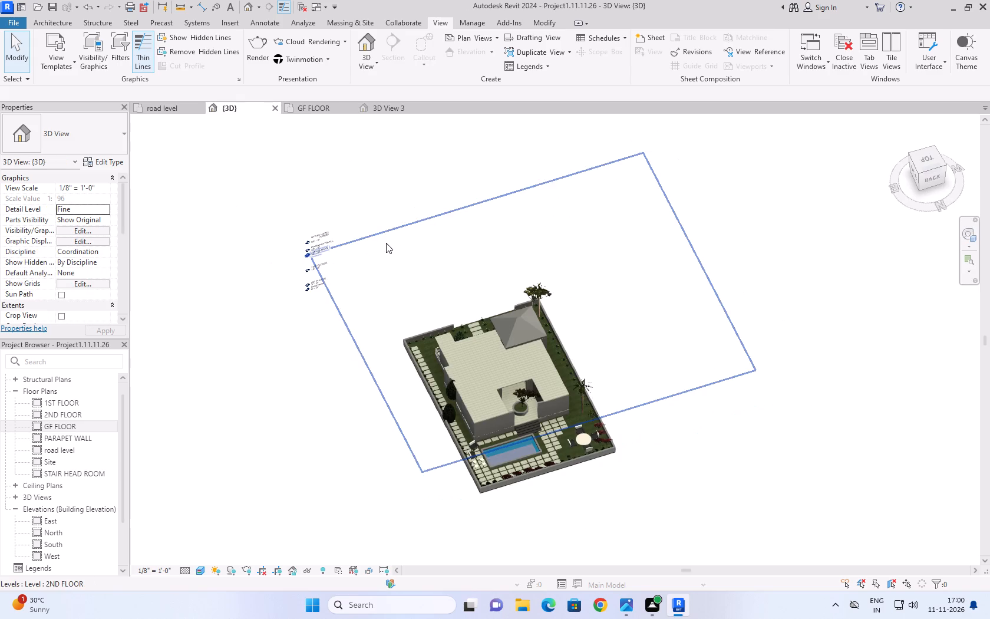
left_click(309, 110)
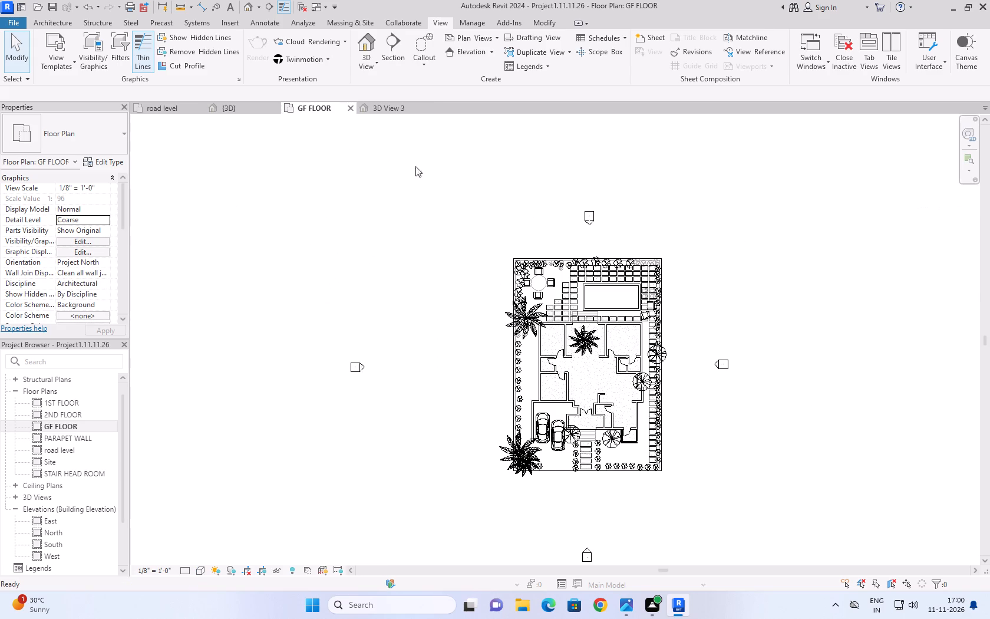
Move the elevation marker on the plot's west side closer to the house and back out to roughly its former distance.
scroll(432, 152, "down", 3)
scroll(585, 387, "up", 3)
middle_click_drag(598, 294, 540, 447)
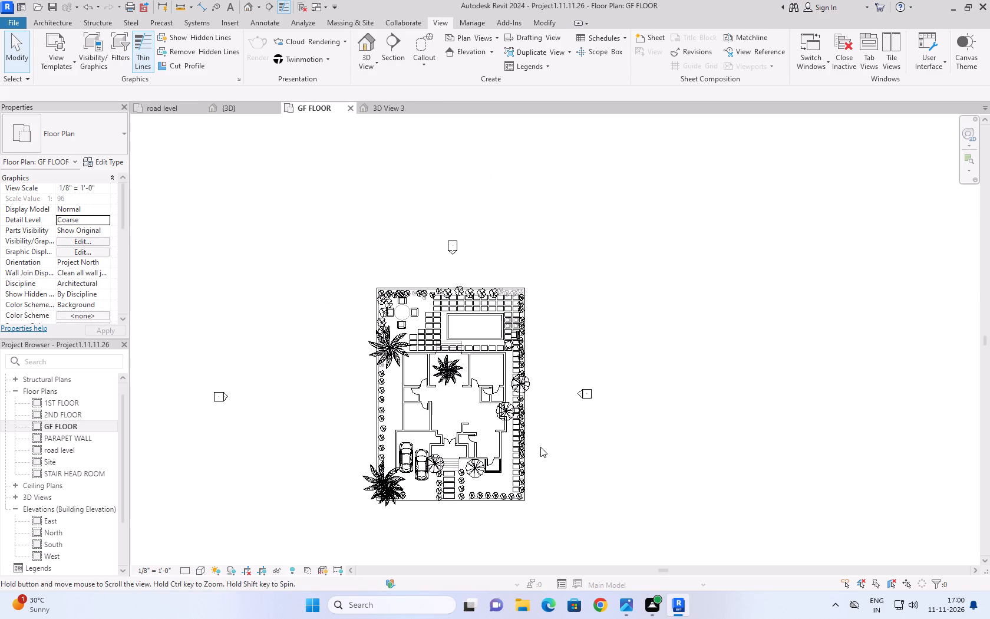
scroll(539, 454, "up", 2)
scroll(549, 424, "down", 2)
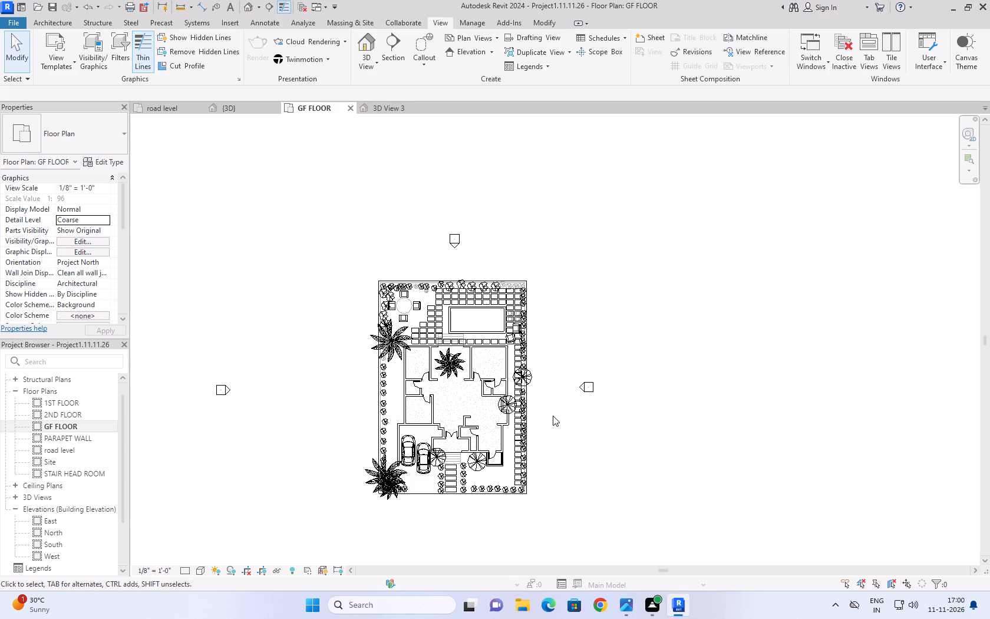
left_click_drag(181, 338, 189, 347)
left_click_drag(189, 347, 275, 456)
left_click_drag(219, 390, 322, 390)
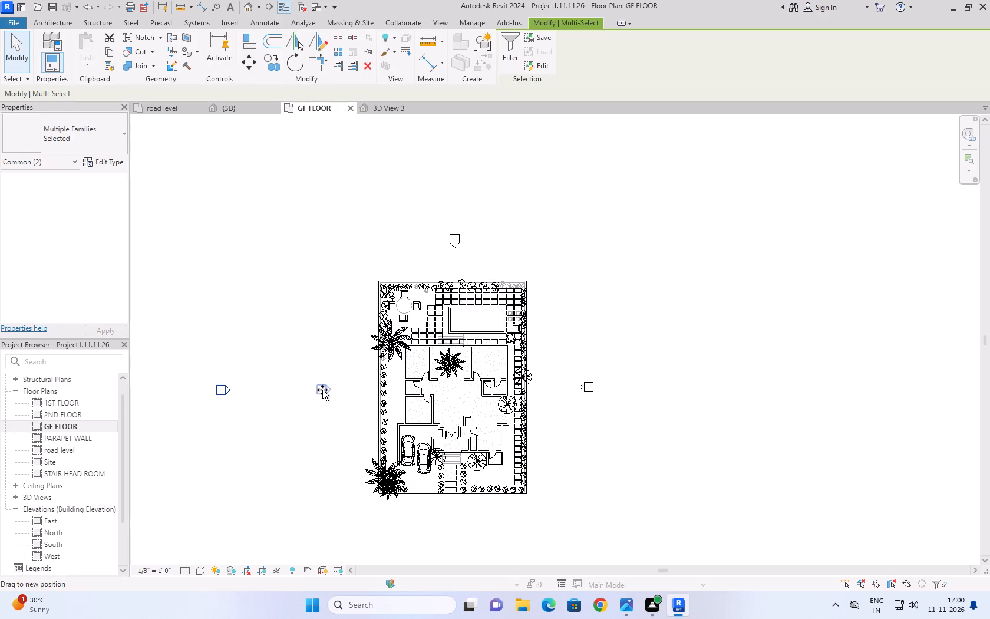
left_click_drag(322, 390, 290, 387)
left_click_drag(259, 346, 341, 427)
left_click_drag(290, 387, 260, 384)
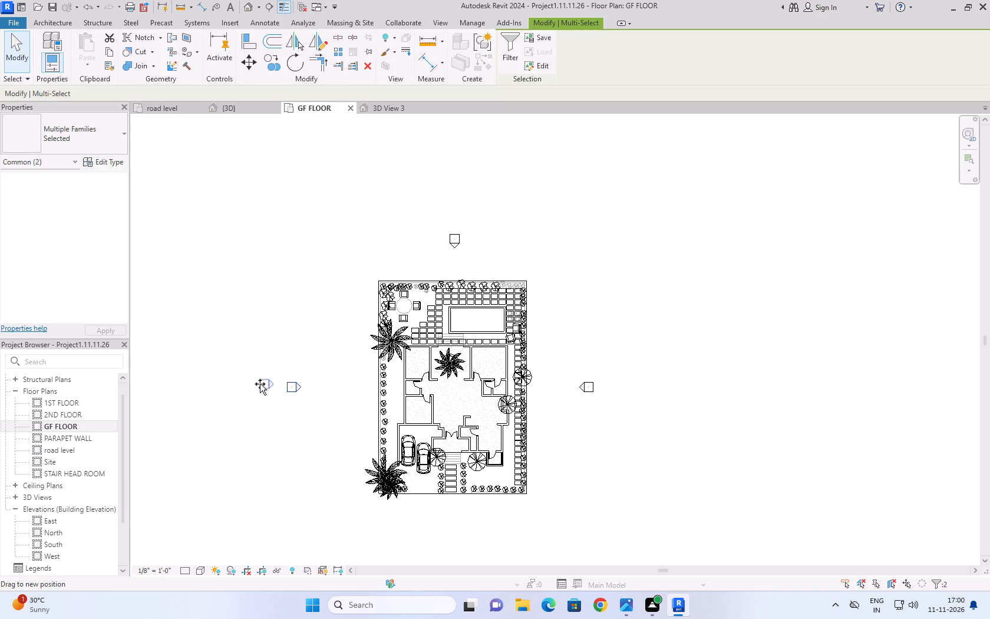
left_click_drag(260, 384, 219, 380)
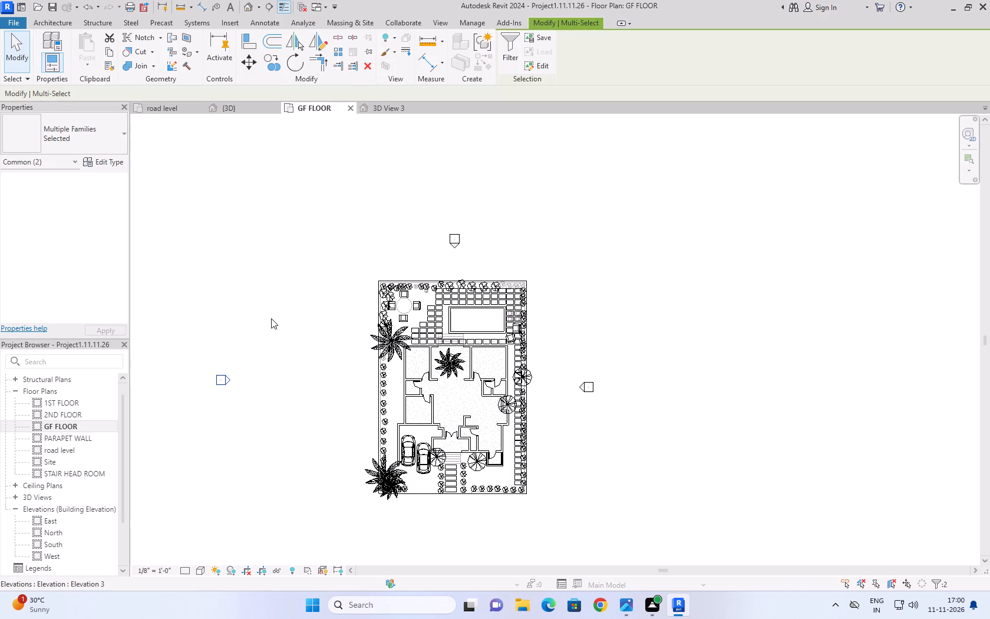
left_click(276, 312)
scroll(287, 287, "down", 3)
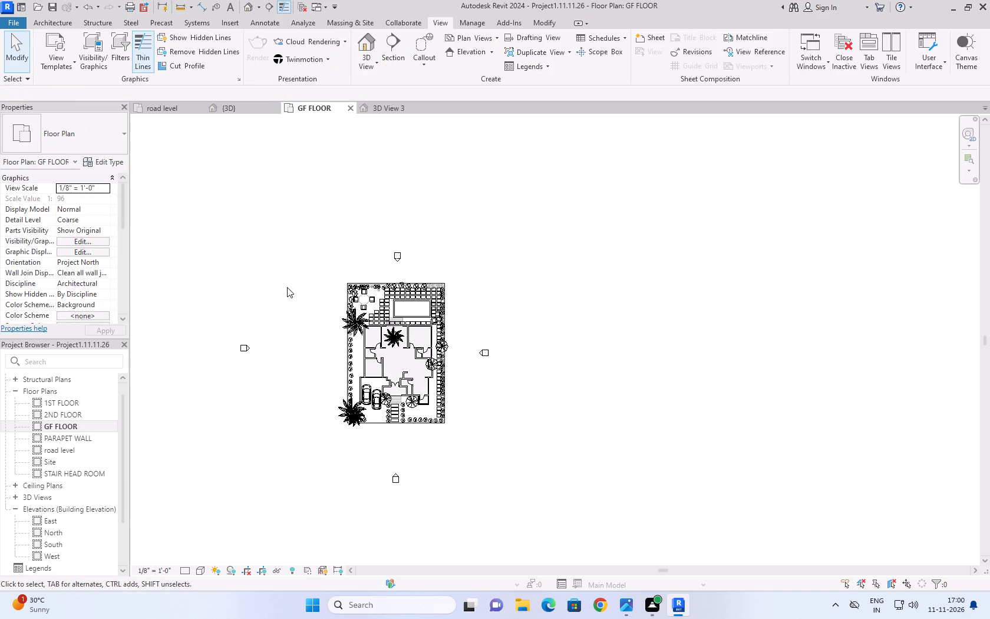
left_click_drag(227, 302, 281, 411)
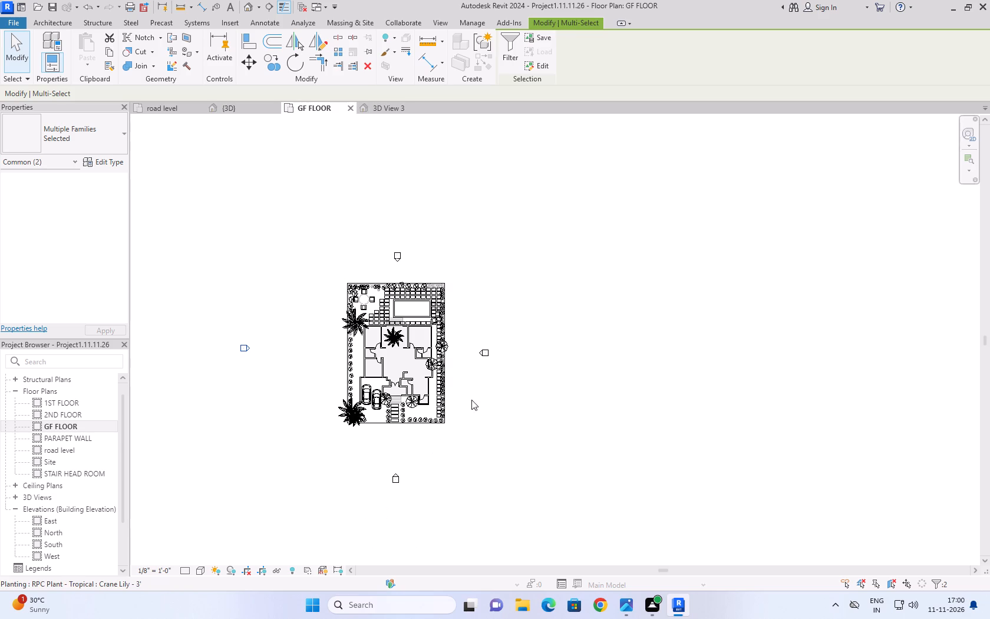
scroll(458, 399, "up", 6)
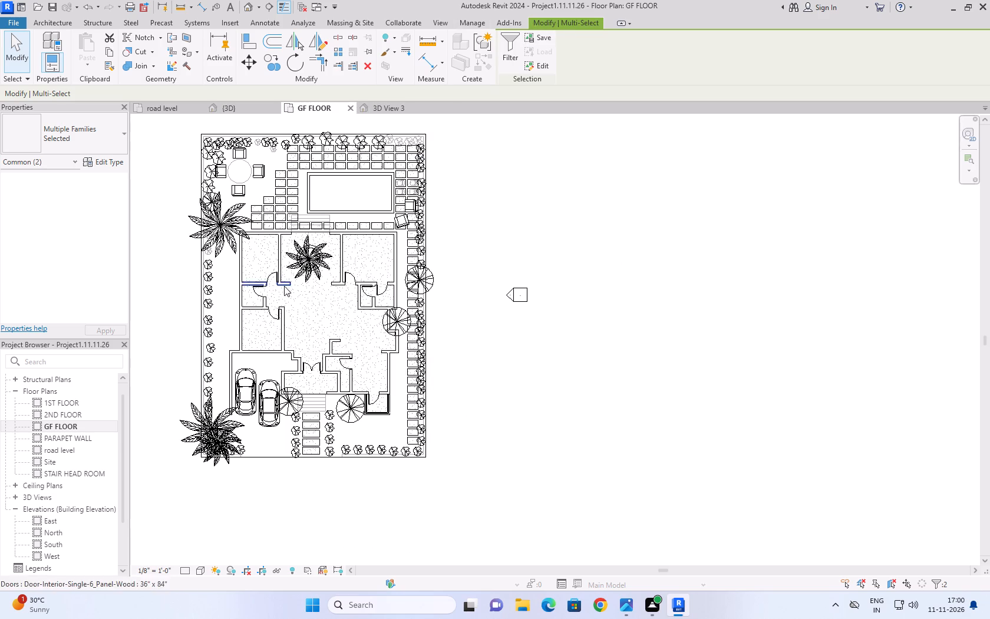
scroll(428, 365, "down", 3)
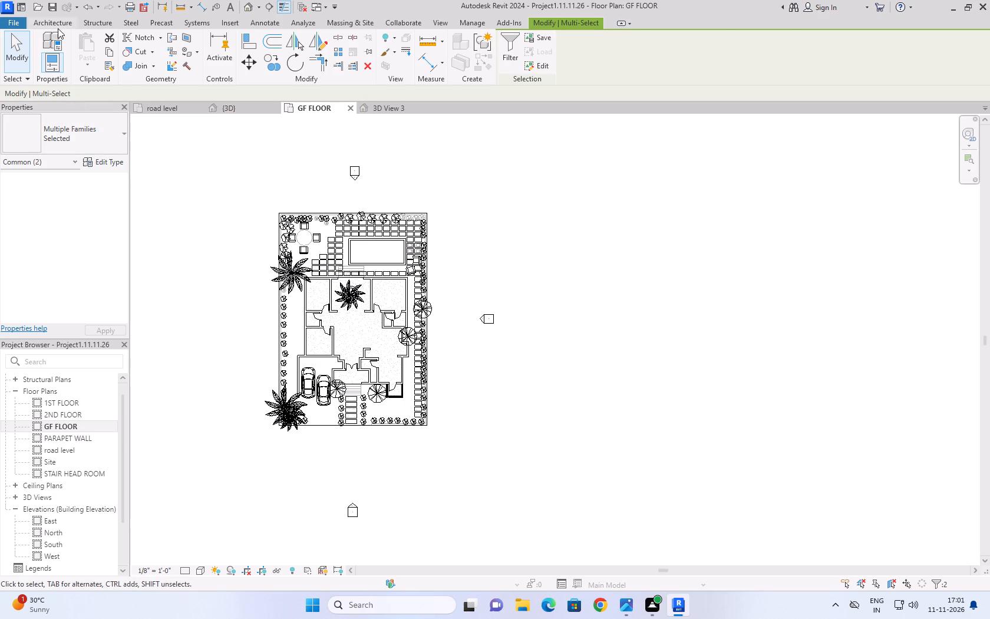
Create a walkthrough path from outside the plot's front, up the east side, around behind the pool and through the house to the front door.
left_click(58, 28)
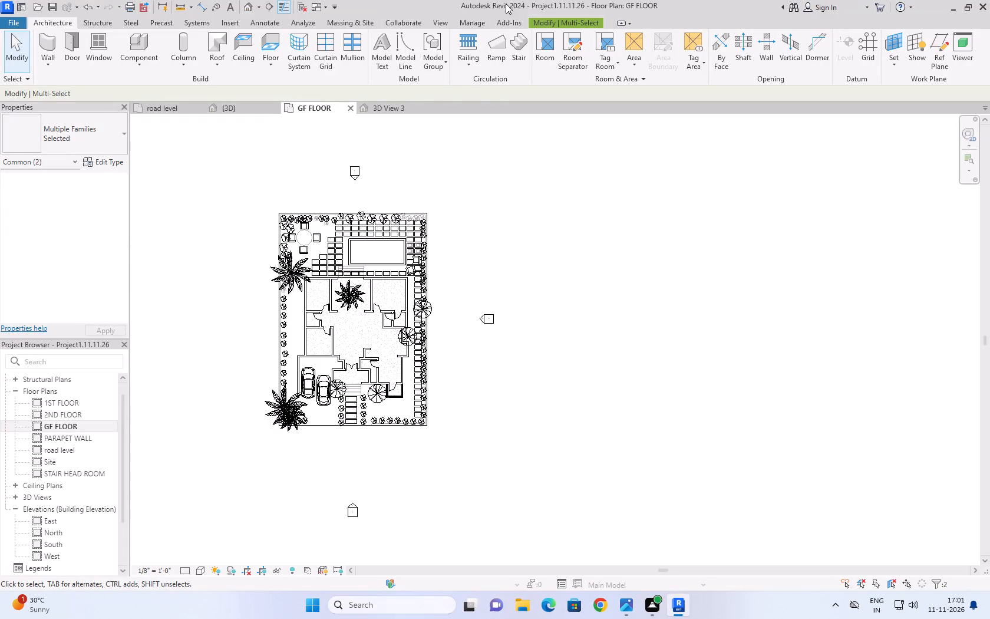
left_click(457, 24)
left_click(445, 23)
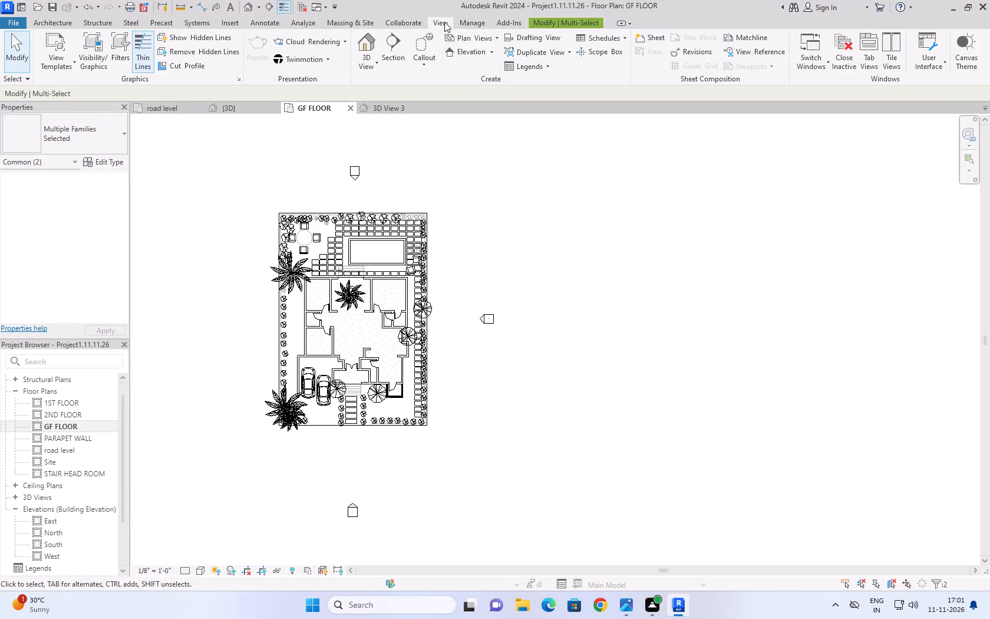
left_click(378, 65)
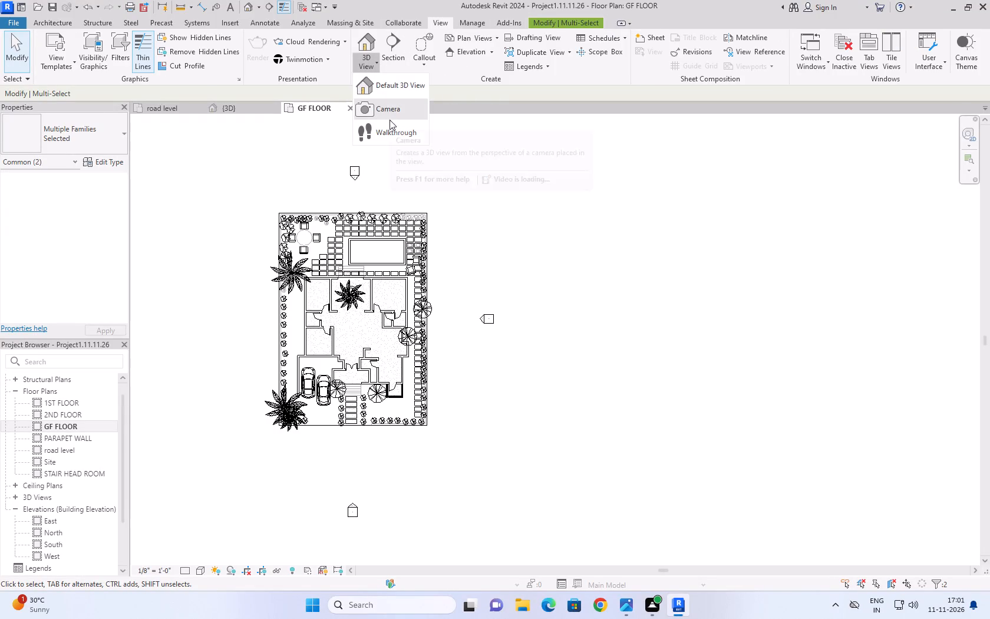
left_click(391, 129)
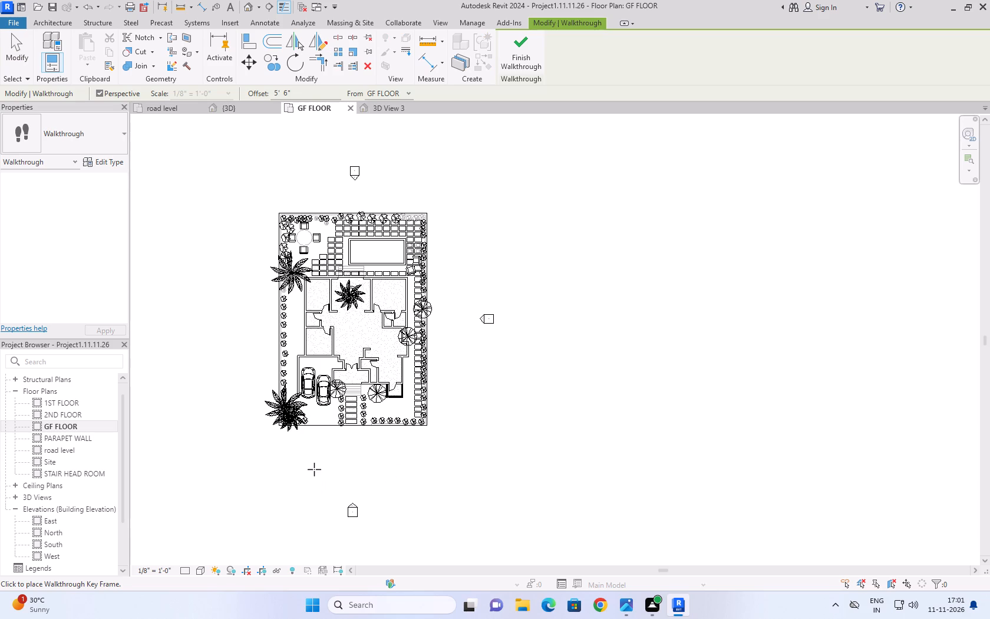
left_click(266, 525)
left_click(305, 459)
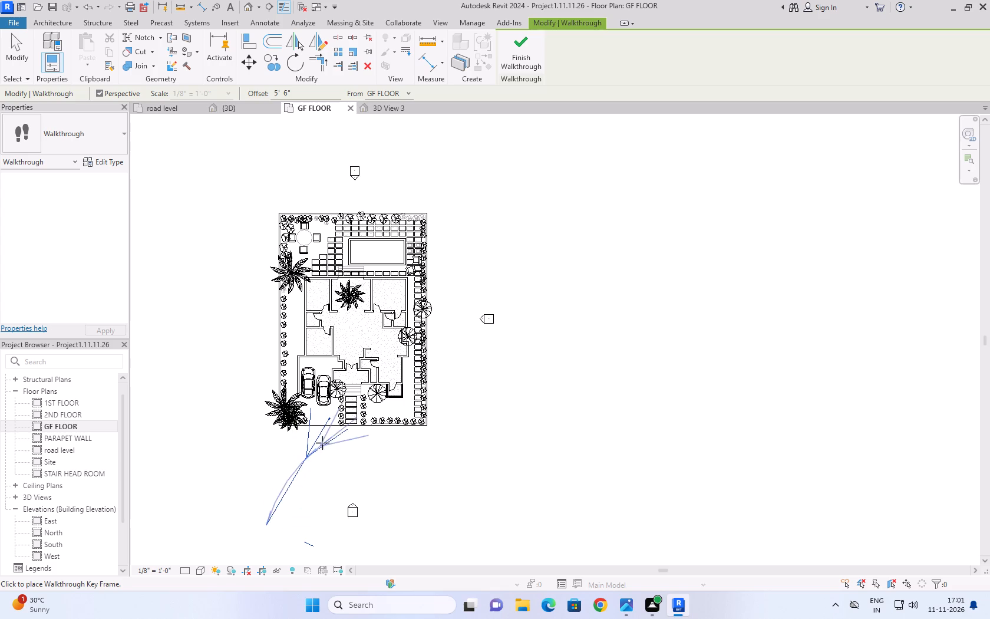
left_click(410, 405)
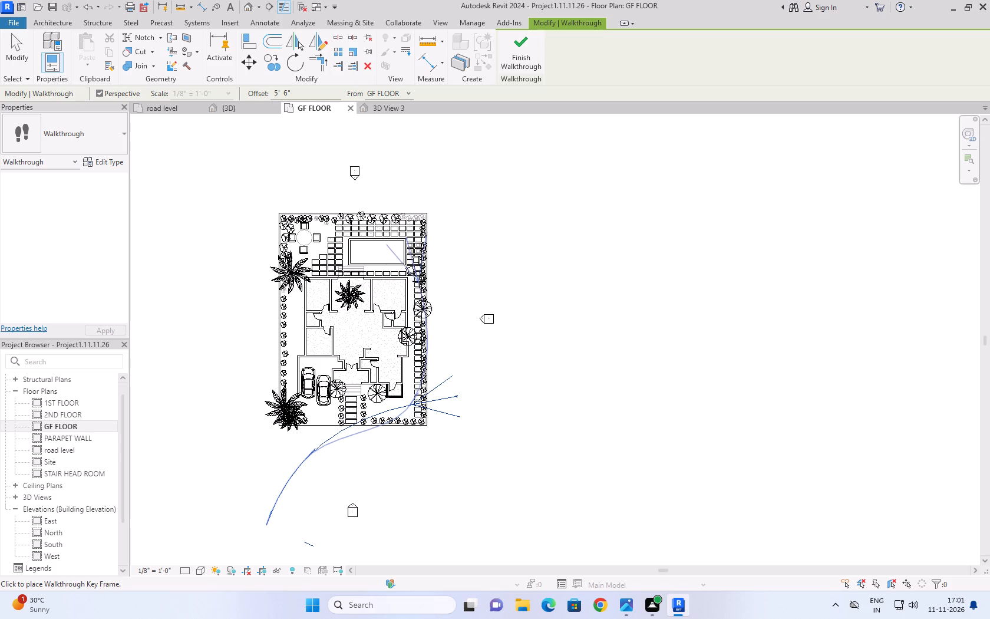
left_click(417, 227)
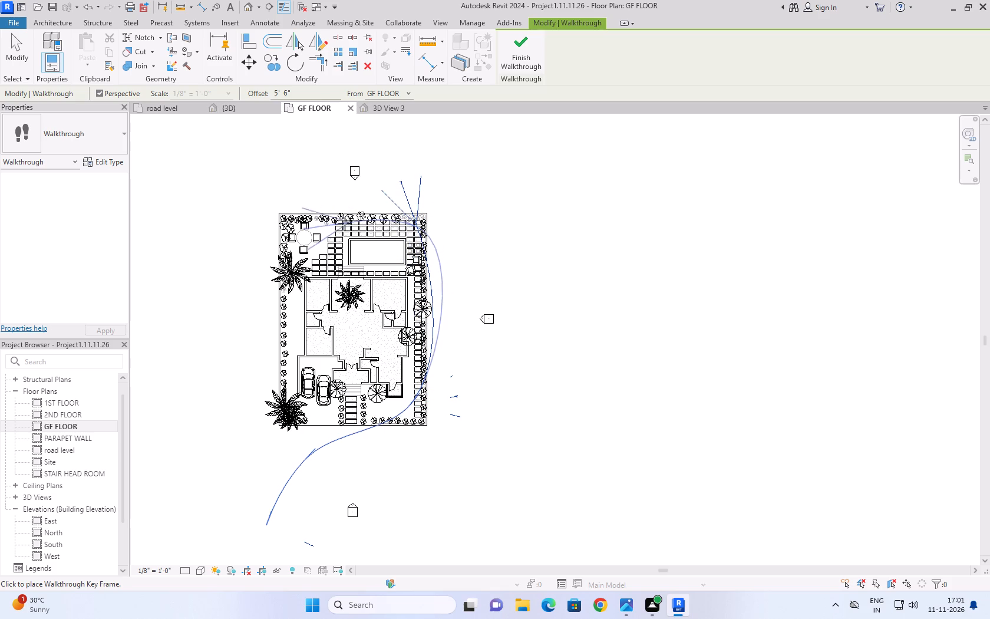
left_click(340, 225)
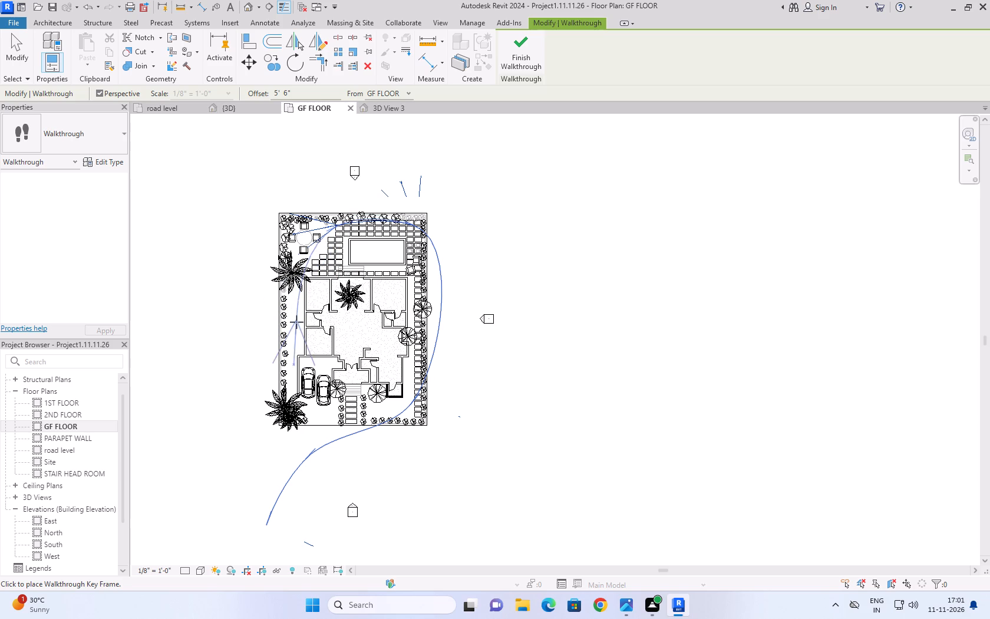
left_click(341, 253)
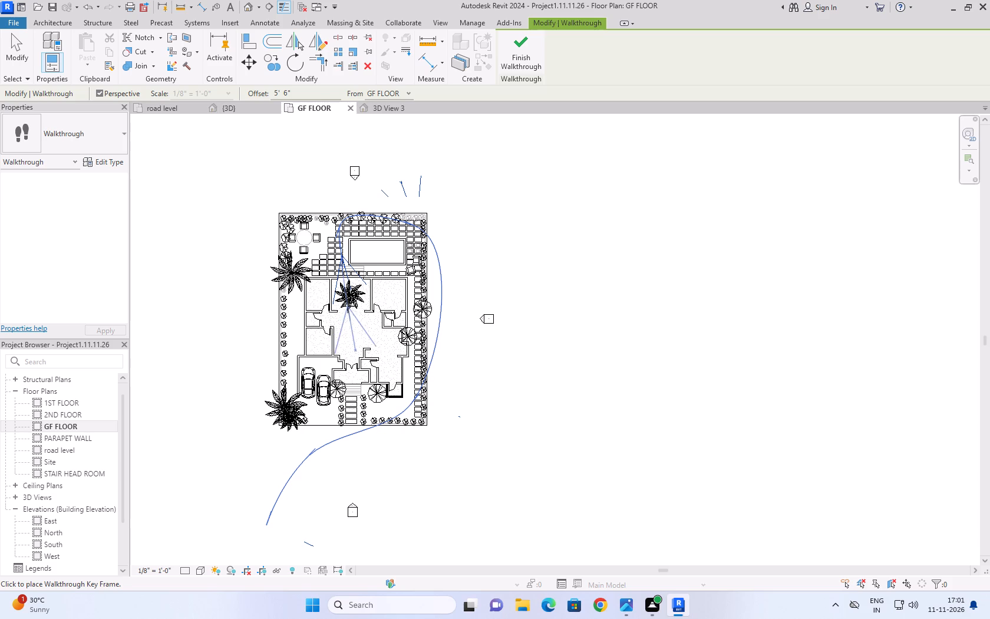
left_click(349, 314)
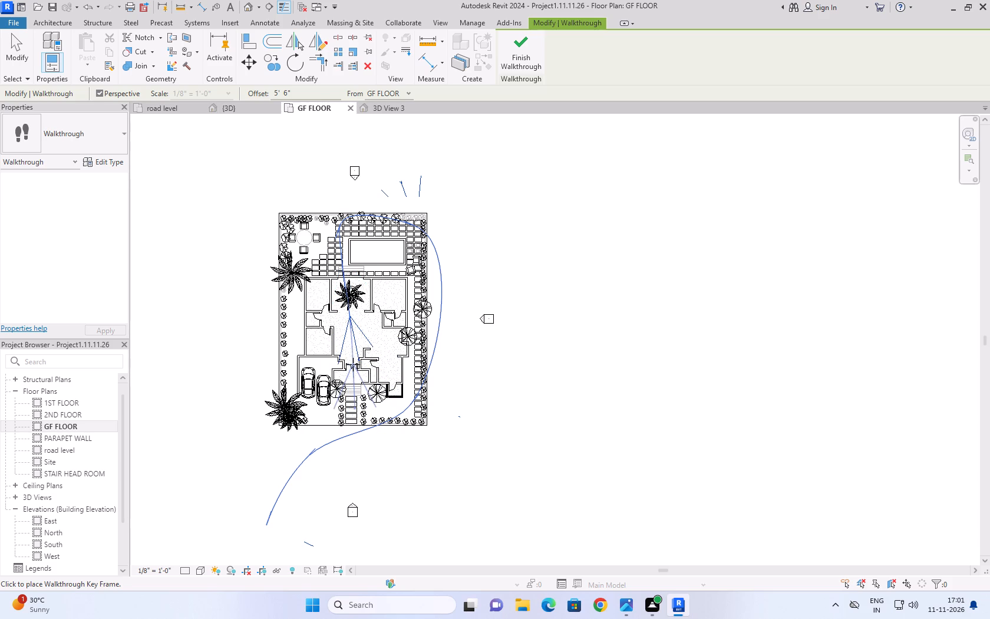
left_click(353, 367)
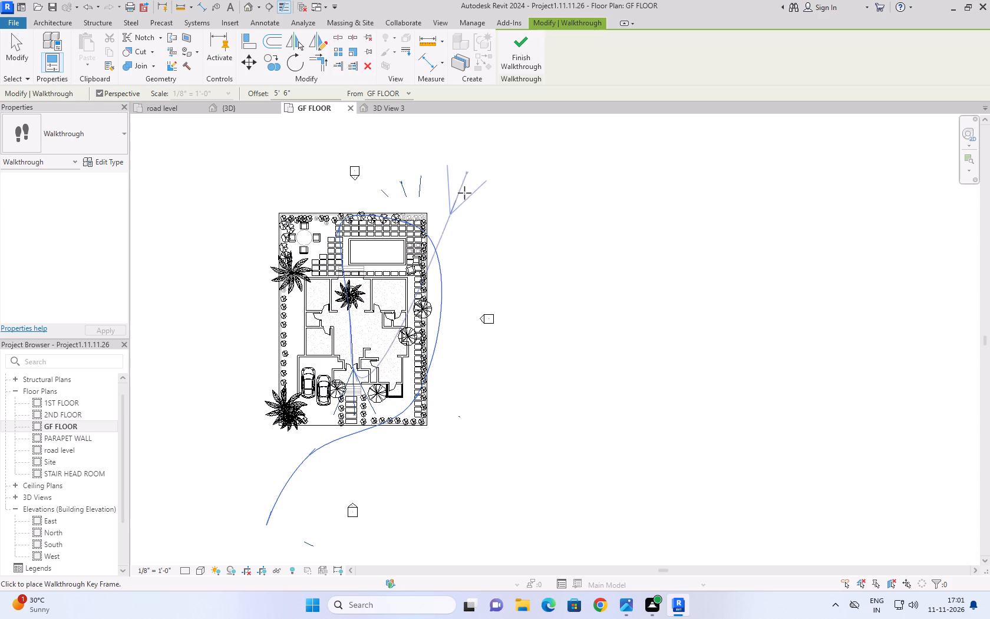
left_click(518, 52)
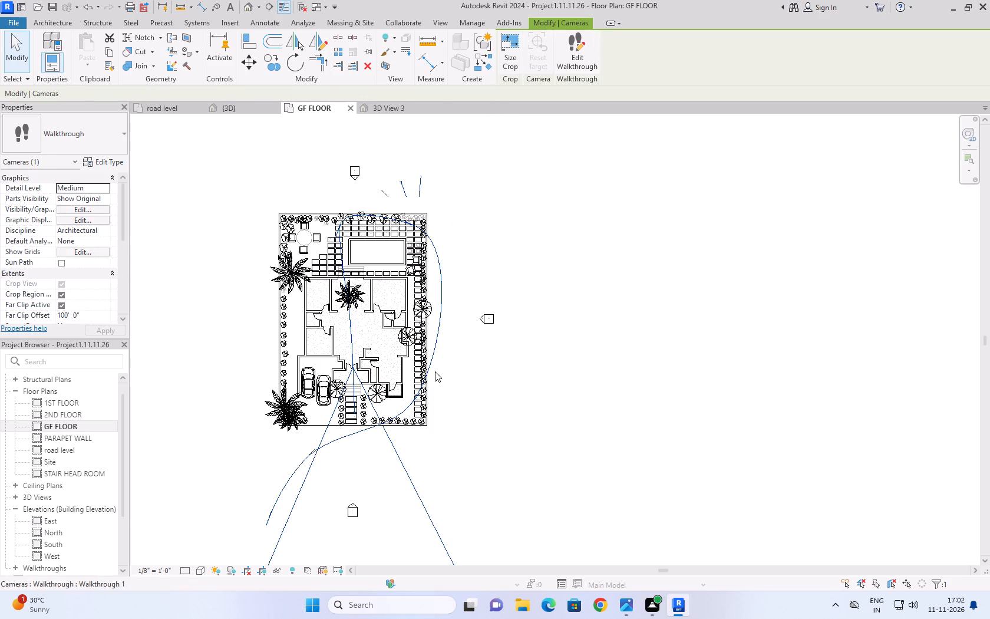
Open the new walkthrough's camera view for editing and look around from frame 300.
left_click(562, 45)
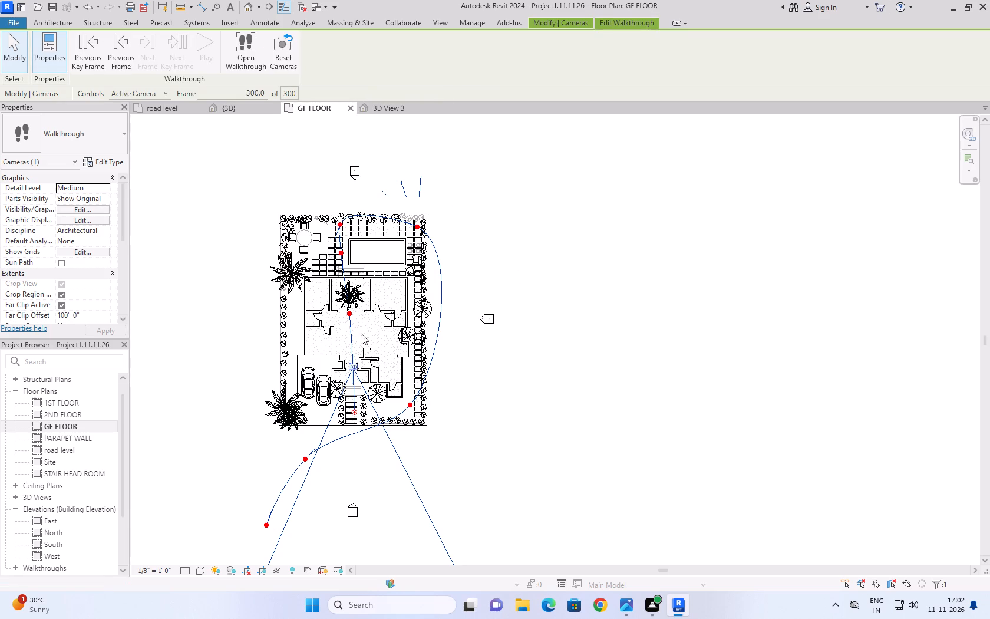
left_click(239, 51)
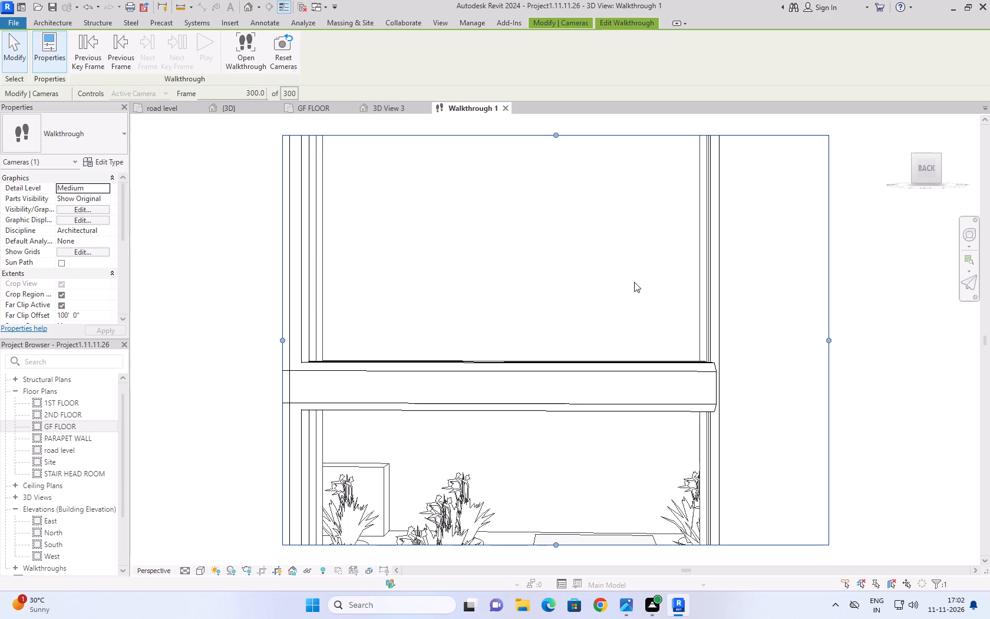
right_click_drag(634, 281, 626, 327, "shift")
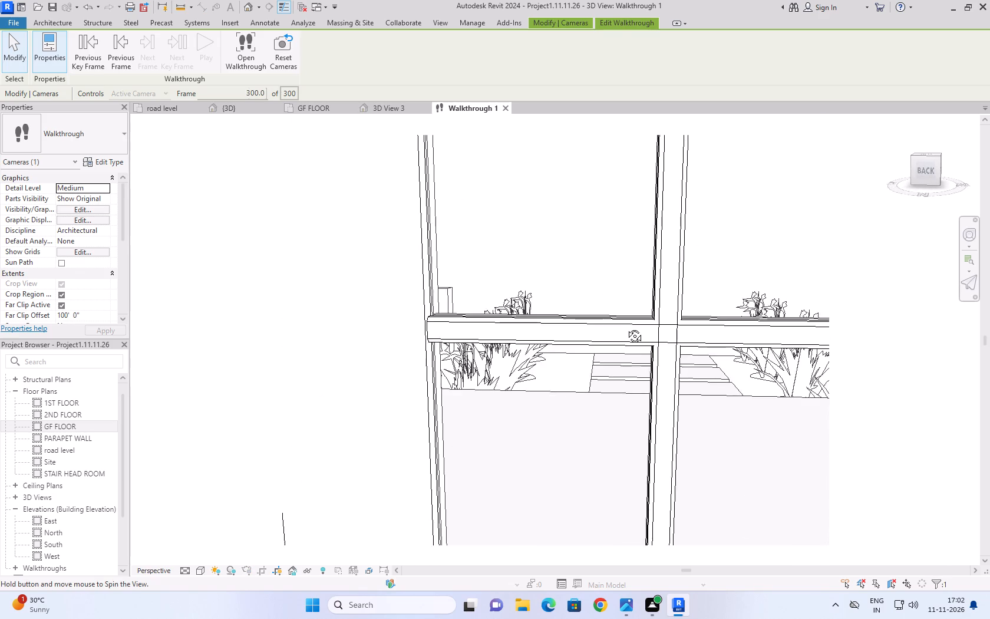
right_click_drag(626, 327, 496, 341, "shift")
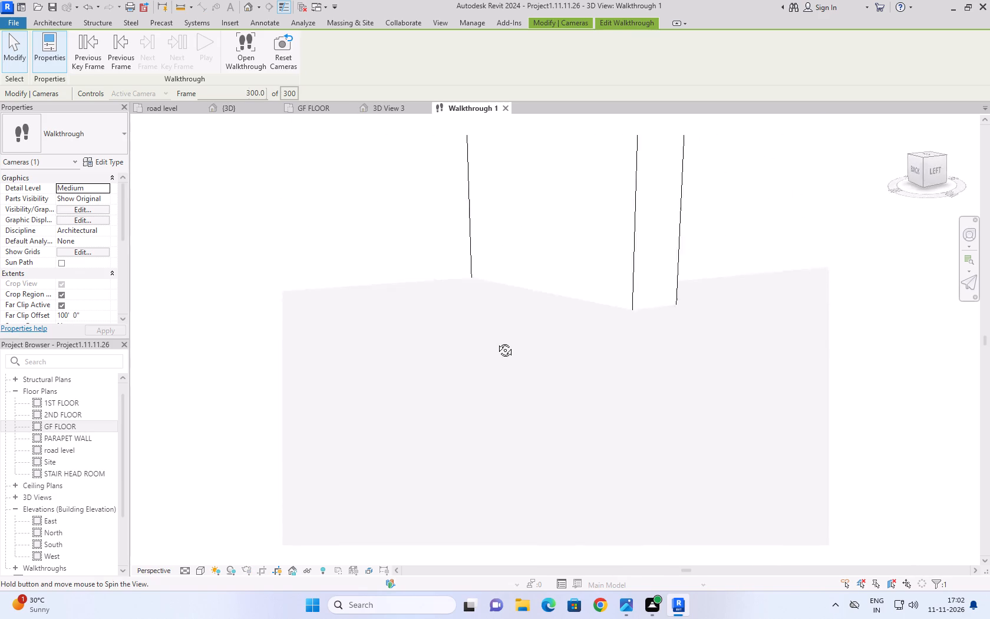
right_click_drag(496, 341, 250, 342, "shift")
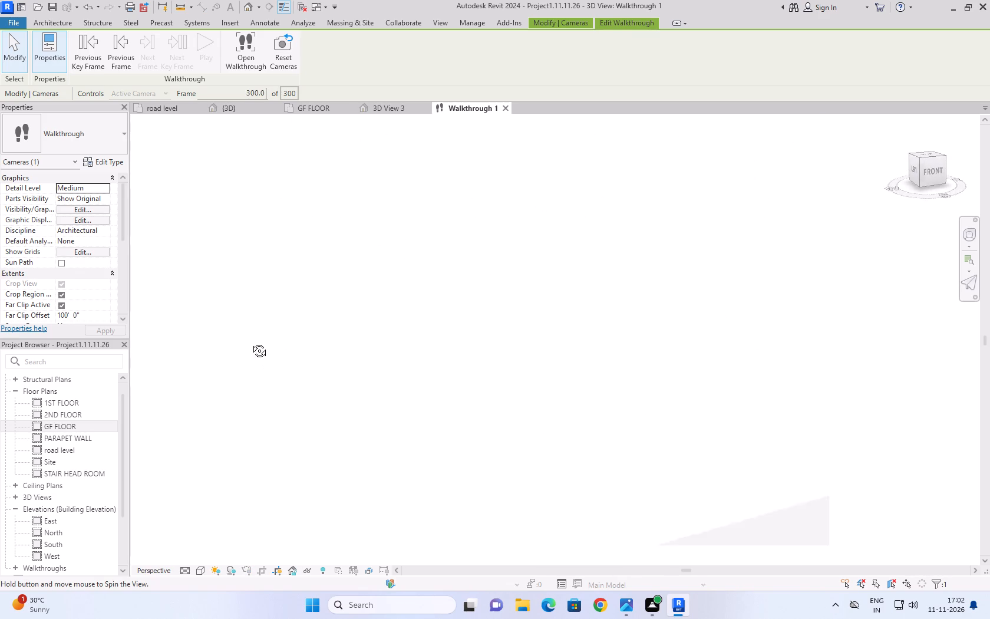
right_click_drag(250, 342, 219, 324, "shift")
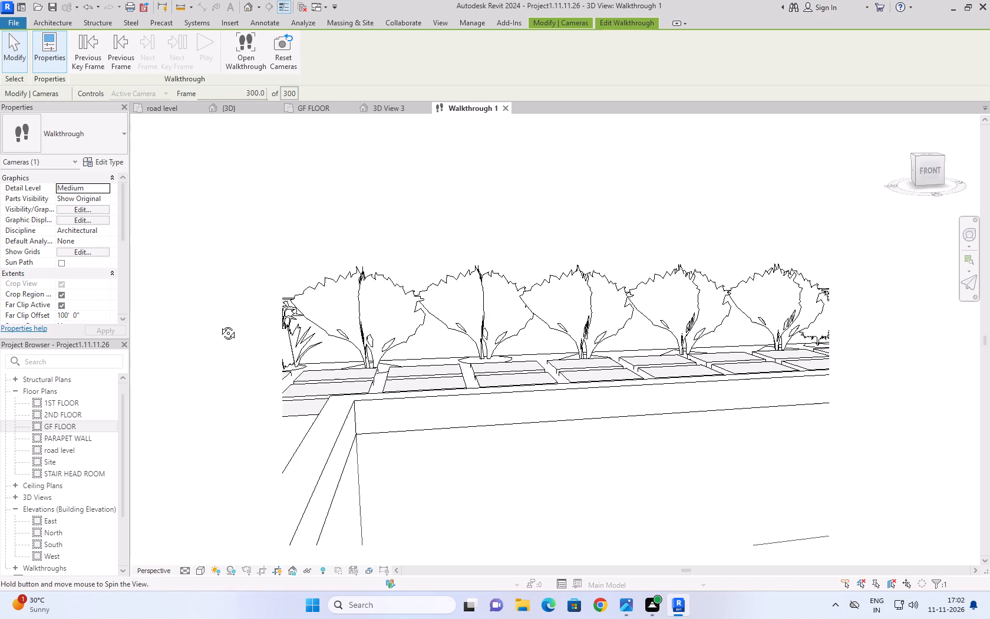
right_click_drag(219, 324, 220, 338, "shift")
right_click(423, 204, "shift")
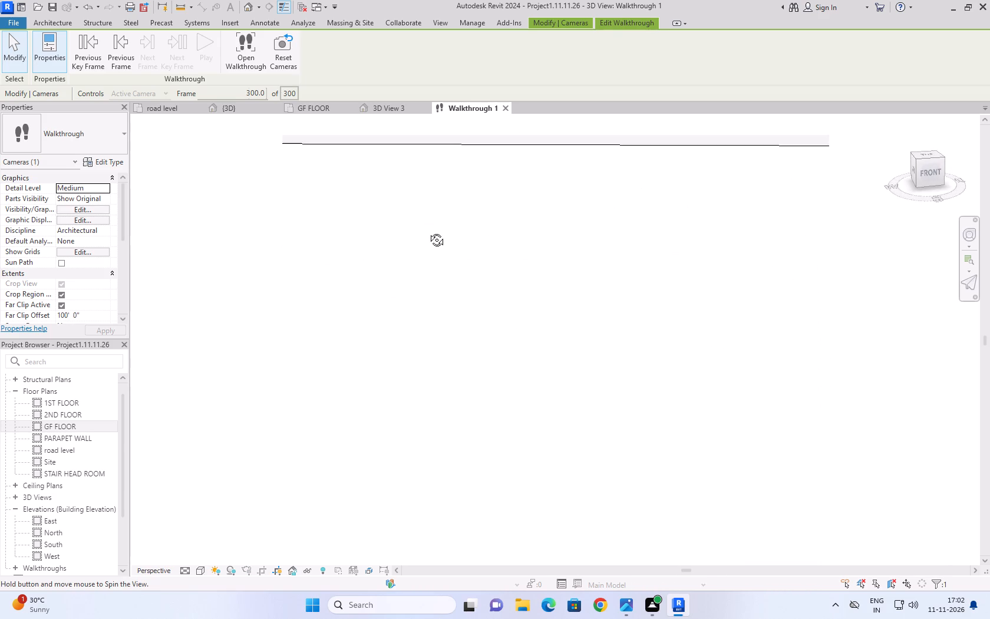
scroll(428, 202, "down", 5)
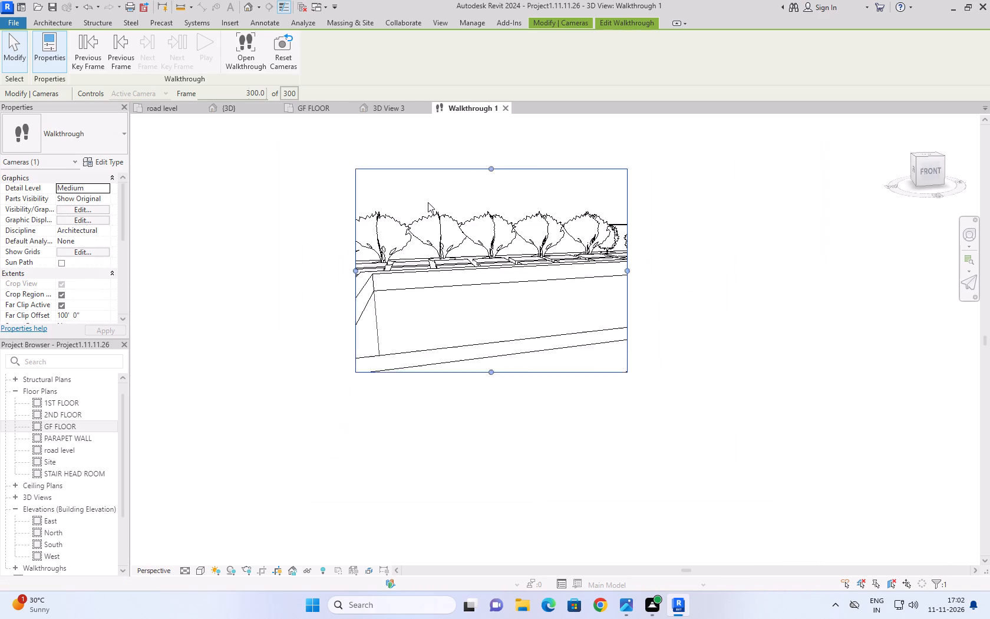
scroll(428, 202, "down", 1)
scroll(483, 215, "up", 5)
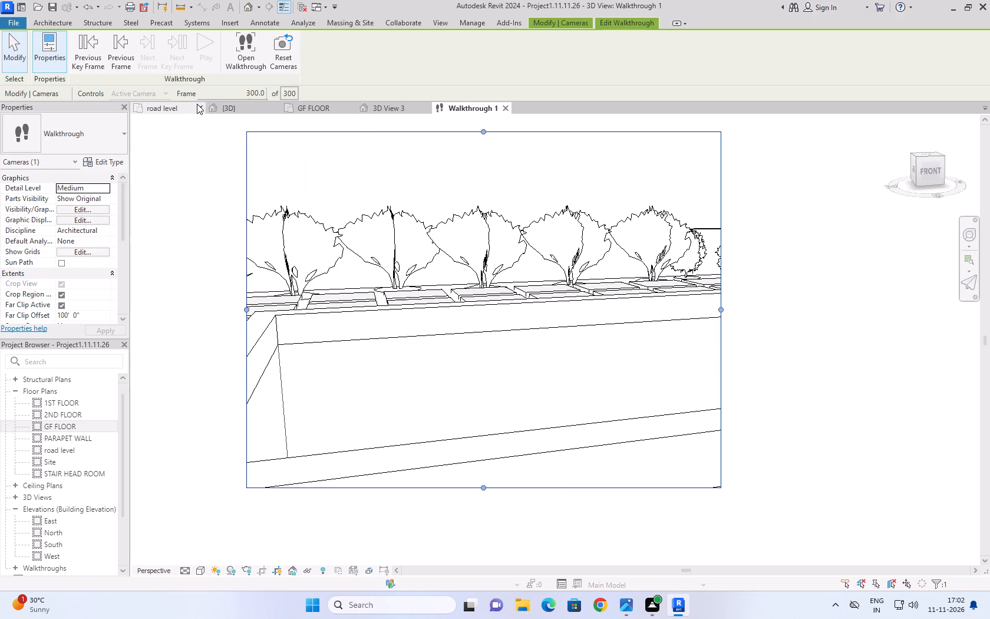
Return to the GF FLOOR plan and close the {3D} and 3D View 3 views.
left_click(306, 109)
left_click(275, 108)
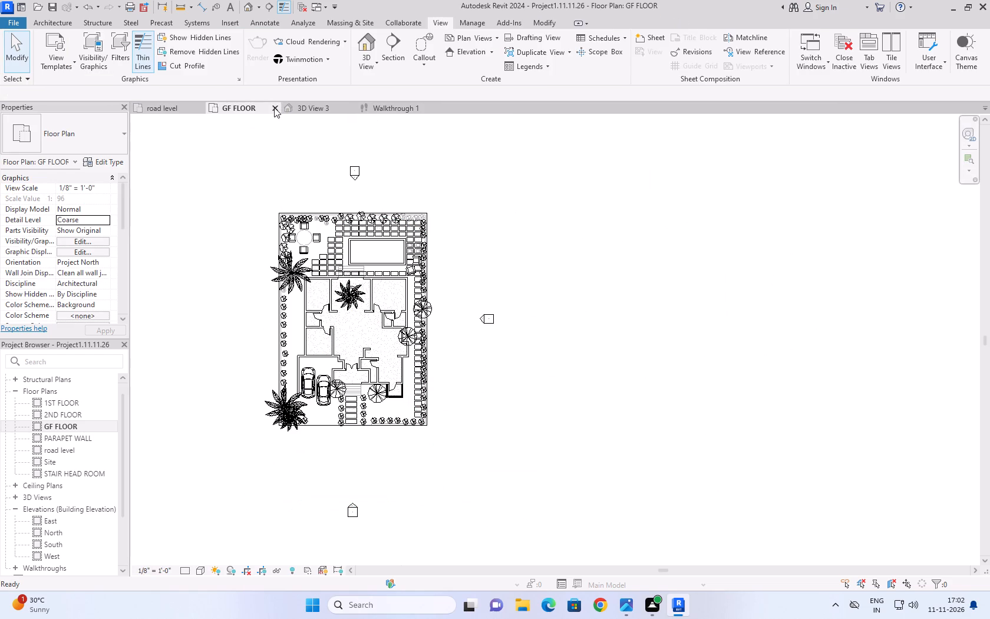
left_click(349, 108)
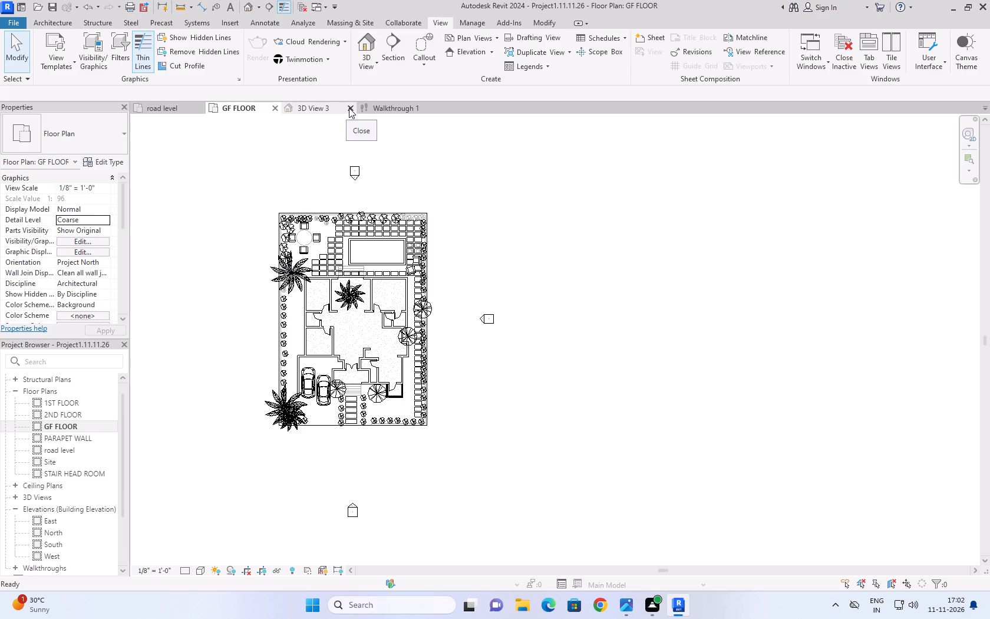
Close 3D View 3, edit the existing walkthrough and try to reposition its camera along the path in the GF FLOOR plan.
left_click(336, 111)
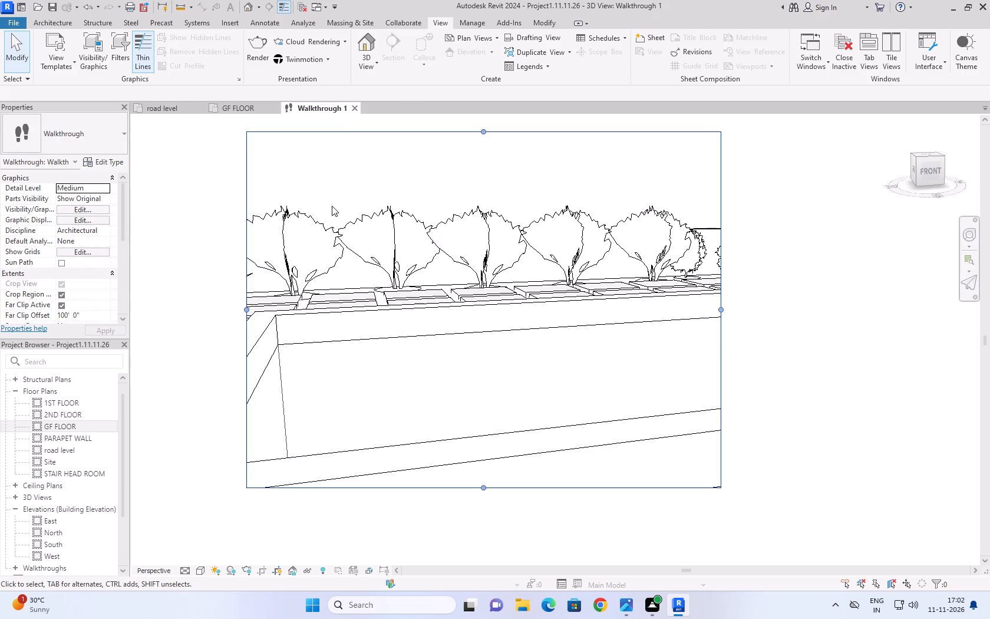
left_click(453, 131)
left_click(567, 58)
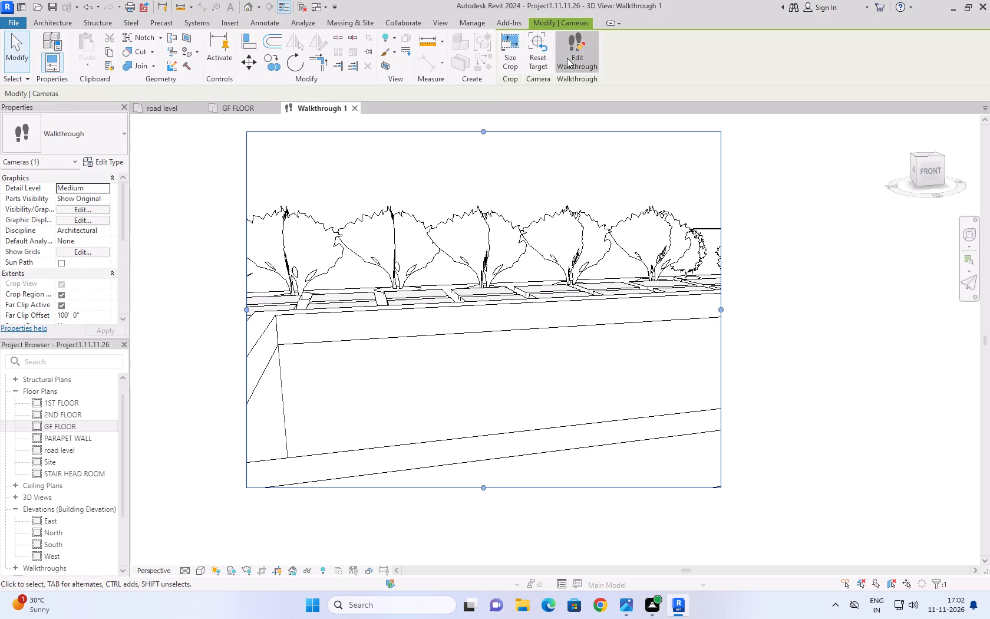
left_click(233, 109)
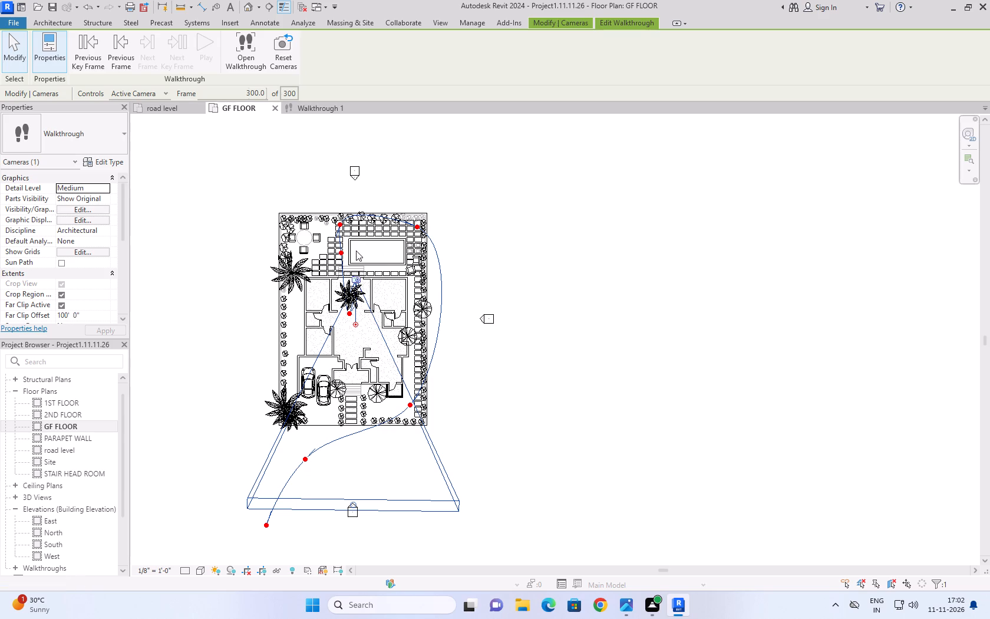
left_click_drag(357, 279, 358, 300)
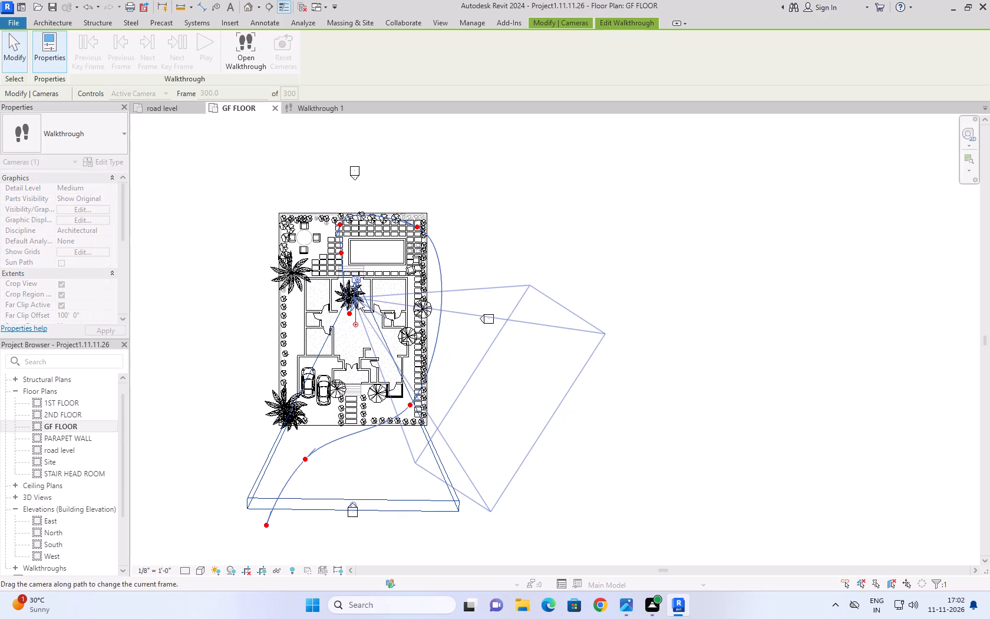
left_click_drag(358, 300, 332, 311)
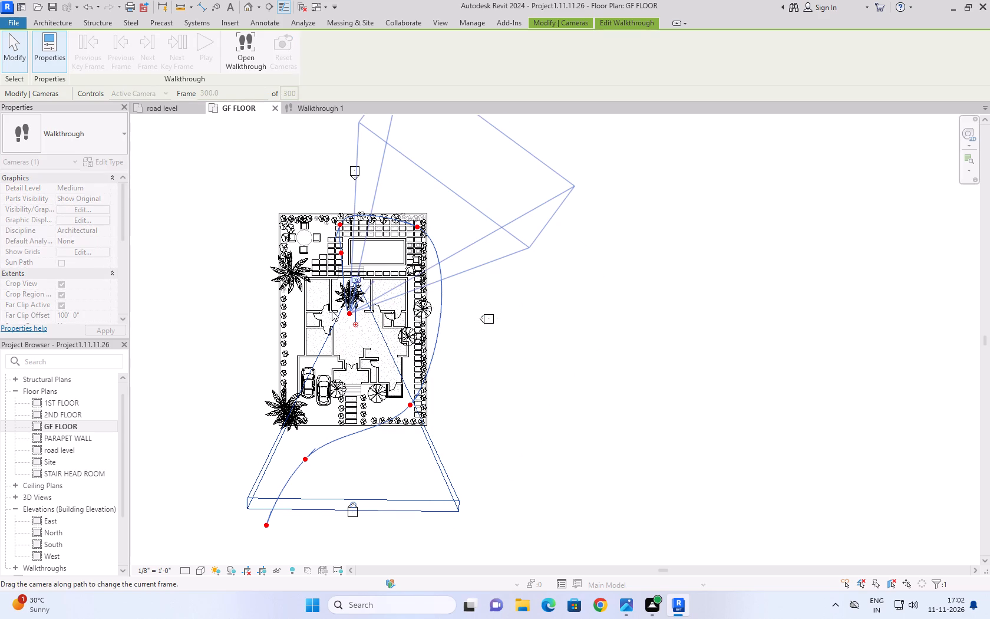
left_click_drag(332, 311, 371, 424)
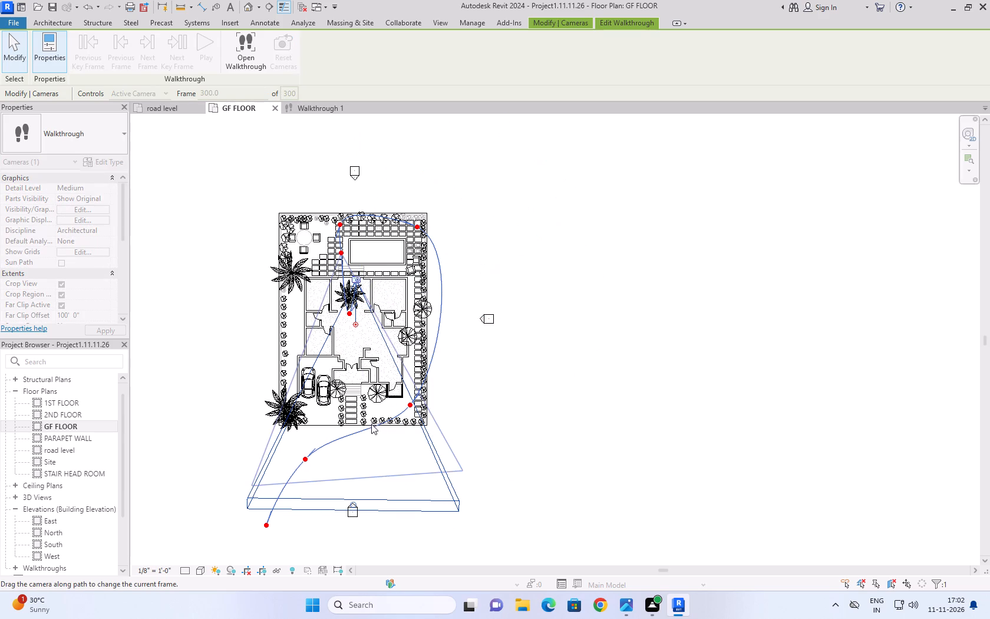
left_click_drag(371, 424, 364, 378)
Undo the camera move and the creation of the first walkthrough.
key("ctrl+z")
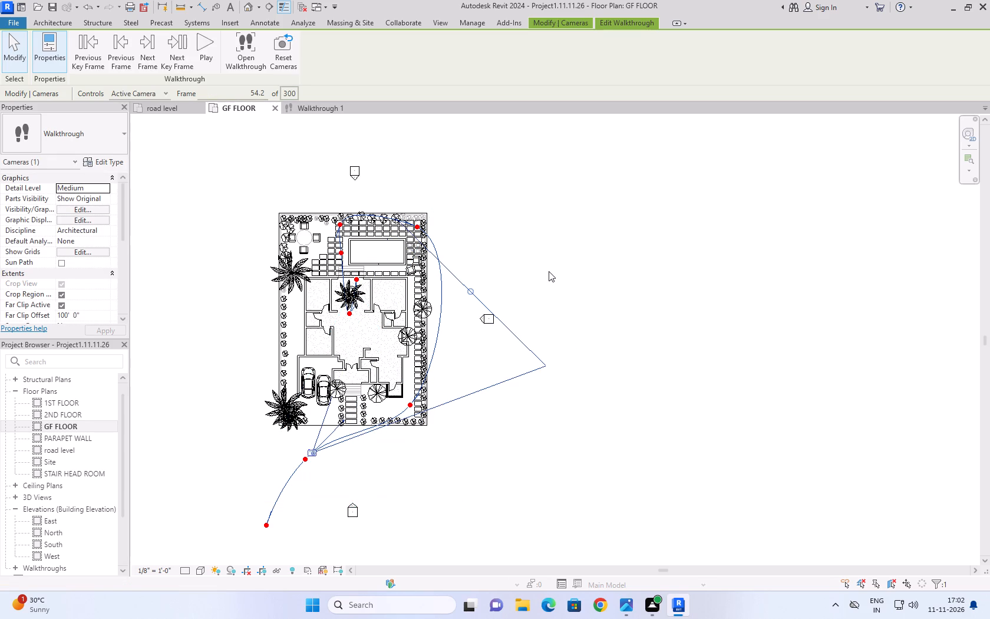
key("ctrl+z")
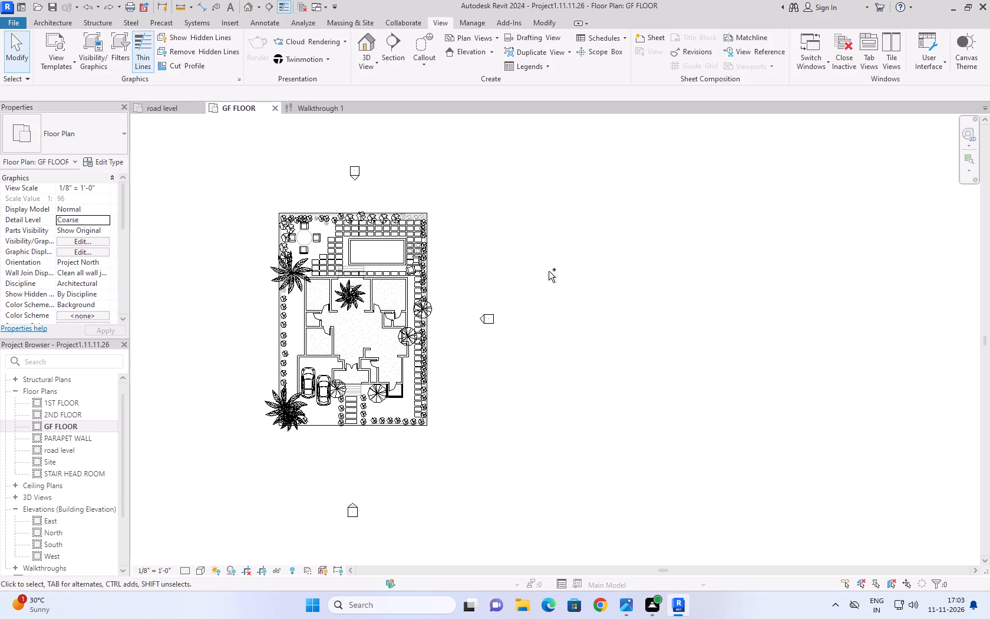
key("ctrl+z")
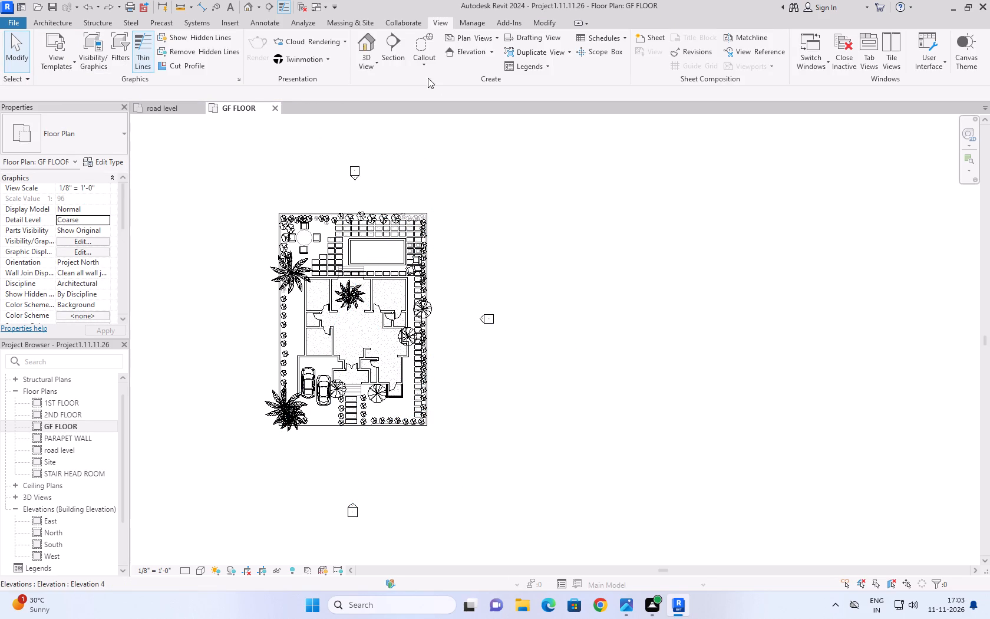
Create a six-key-frame walkthrough on GF FLOOR from southwest of the plot, up the east side, across the pool and down its west side.
left_click(372, 67)
left_click(394, 136)
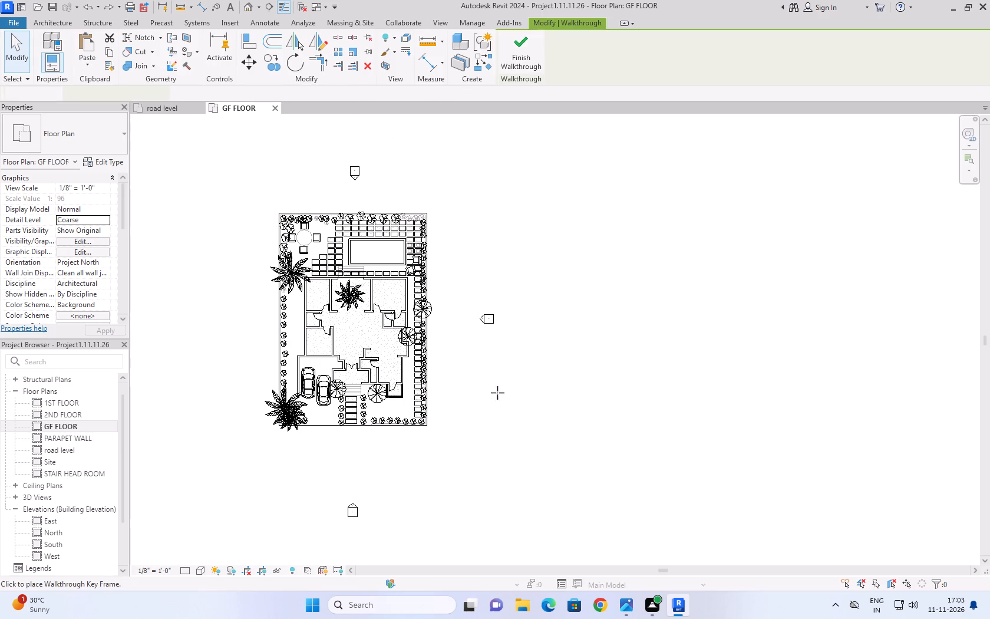
left_click(262, 507)
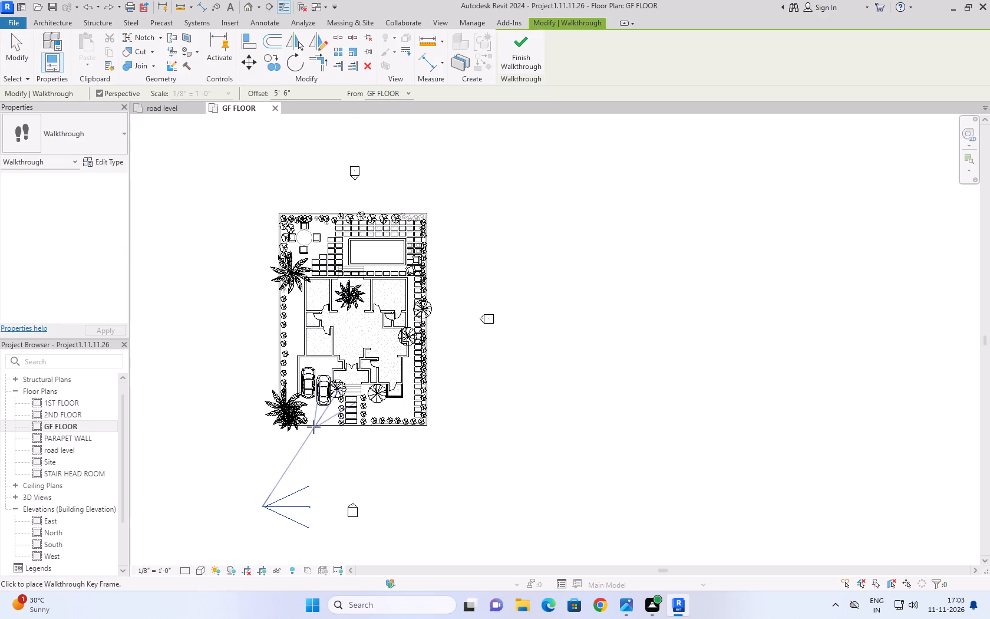
left_click(335, 459)
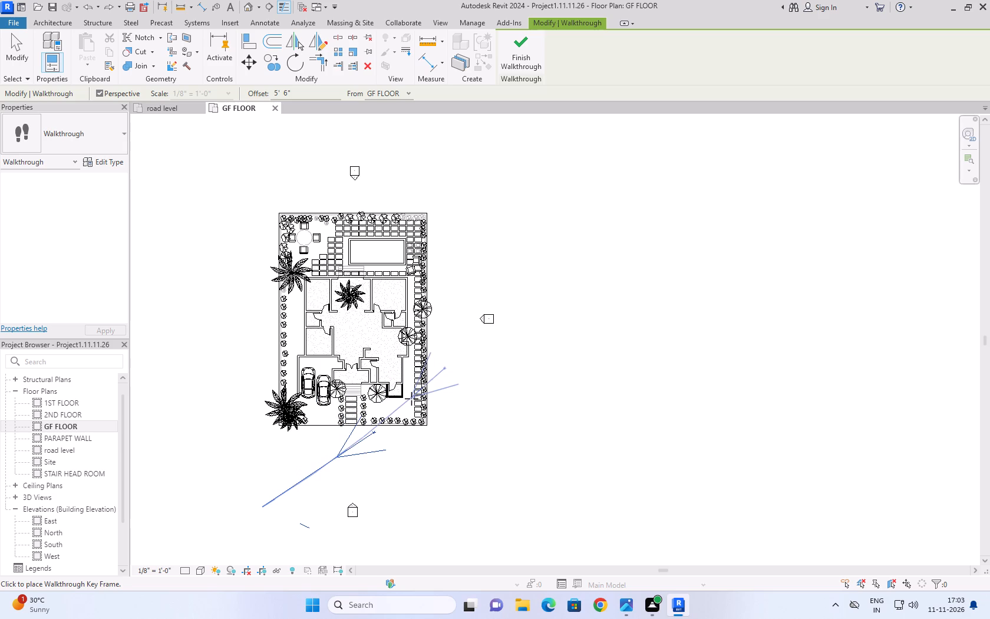
left_click(406, 401)
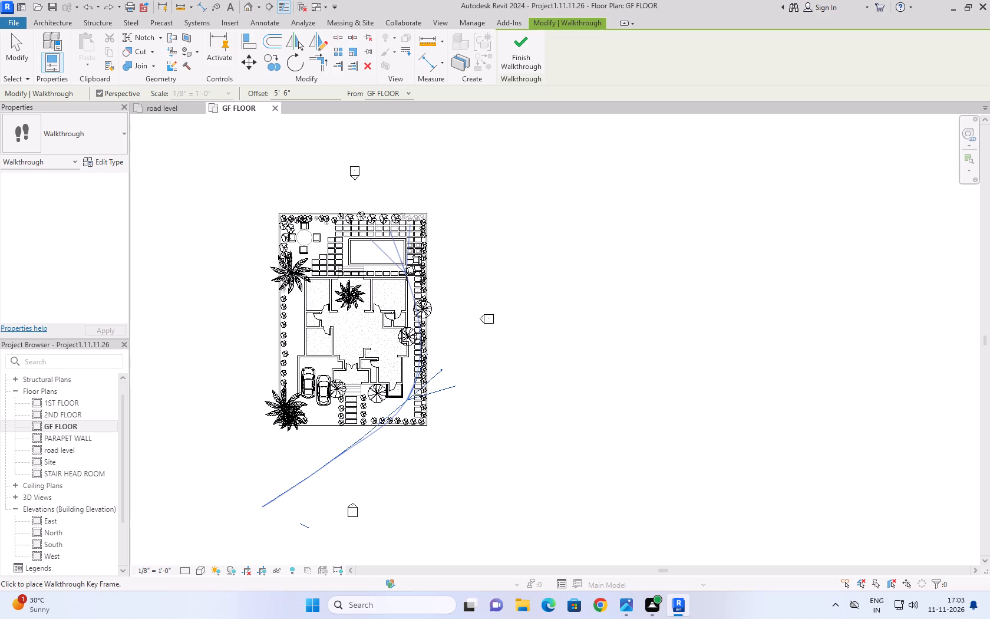
left_click(405, 274)
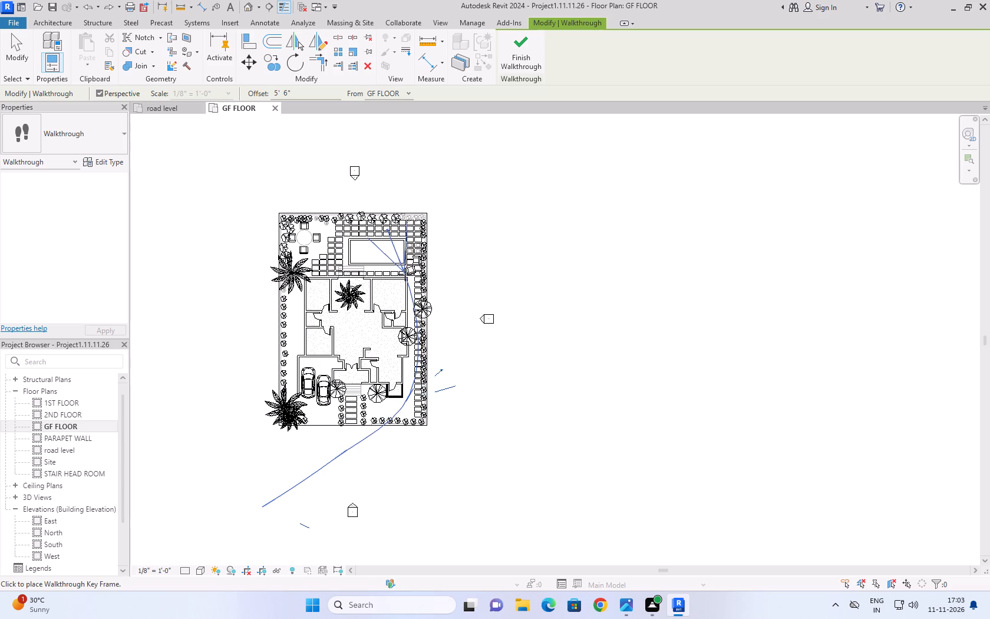
left_click(338, 228)
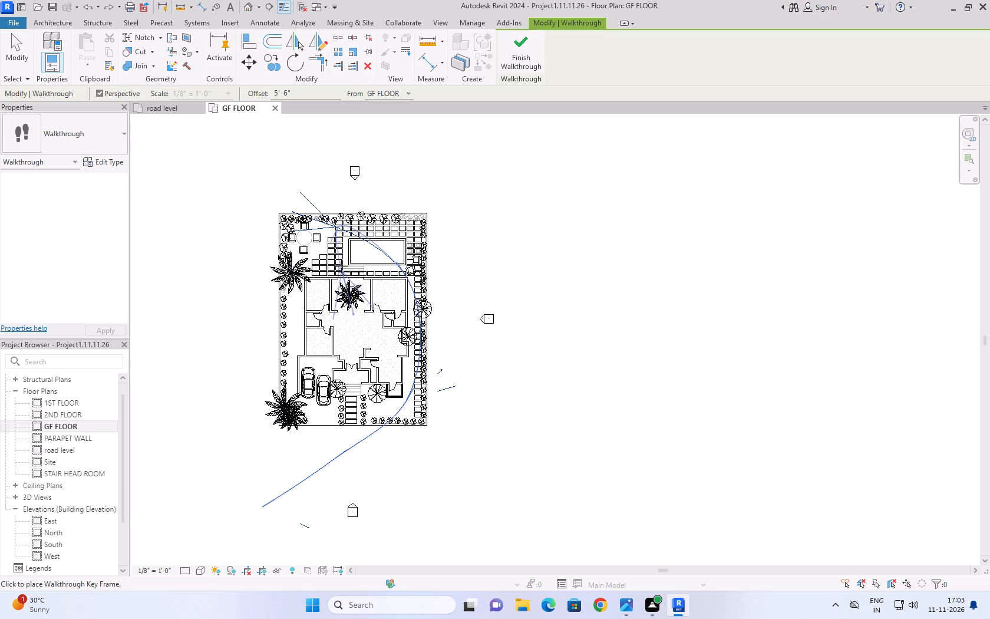
left_click(338, 253)
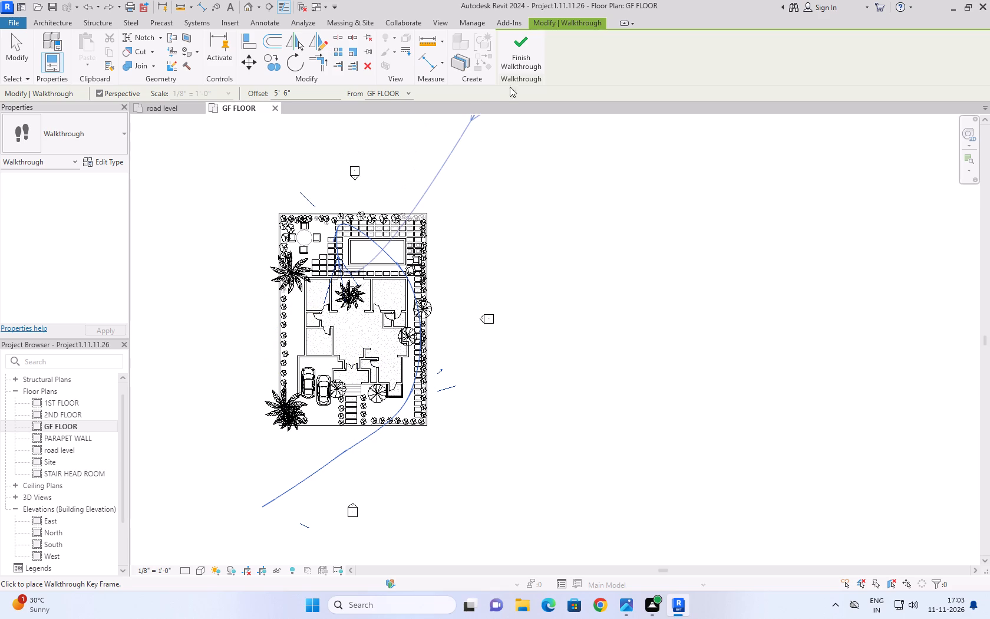
left_click(517, 52)
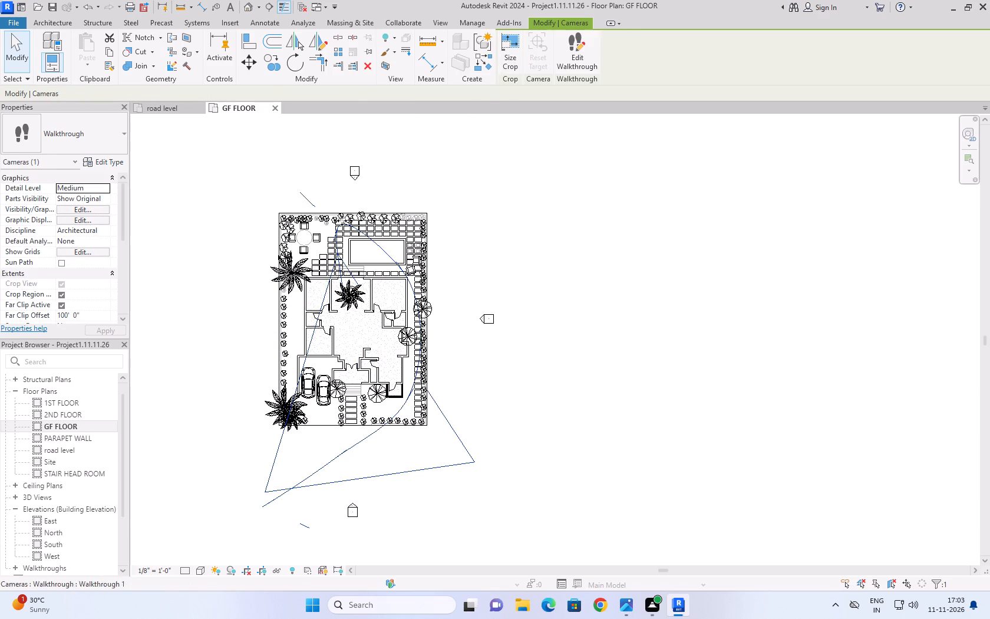
Open the new walkthrough's camera view for editing at frame 300 and enlarge its crop frame around the tree planter.
left_click(570, 58)
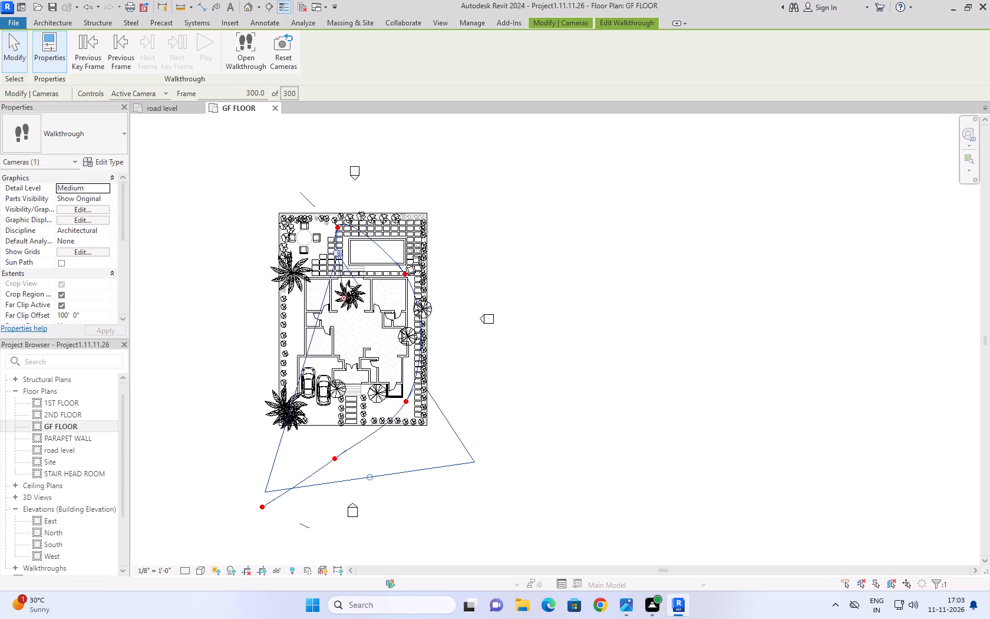
left_click(240, 46)
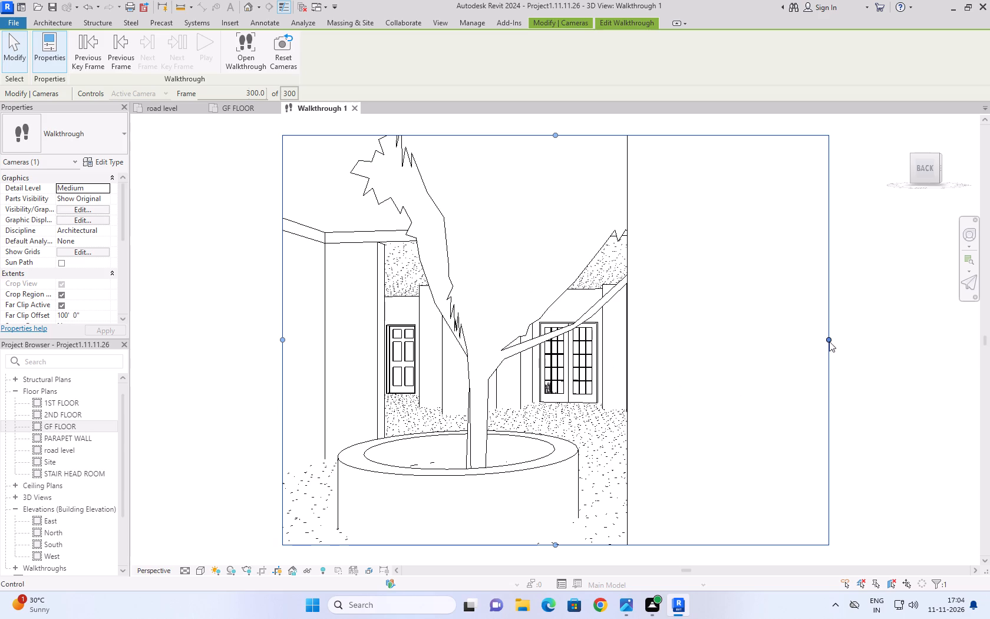
left_click_drag(829, 341, 725, 340)
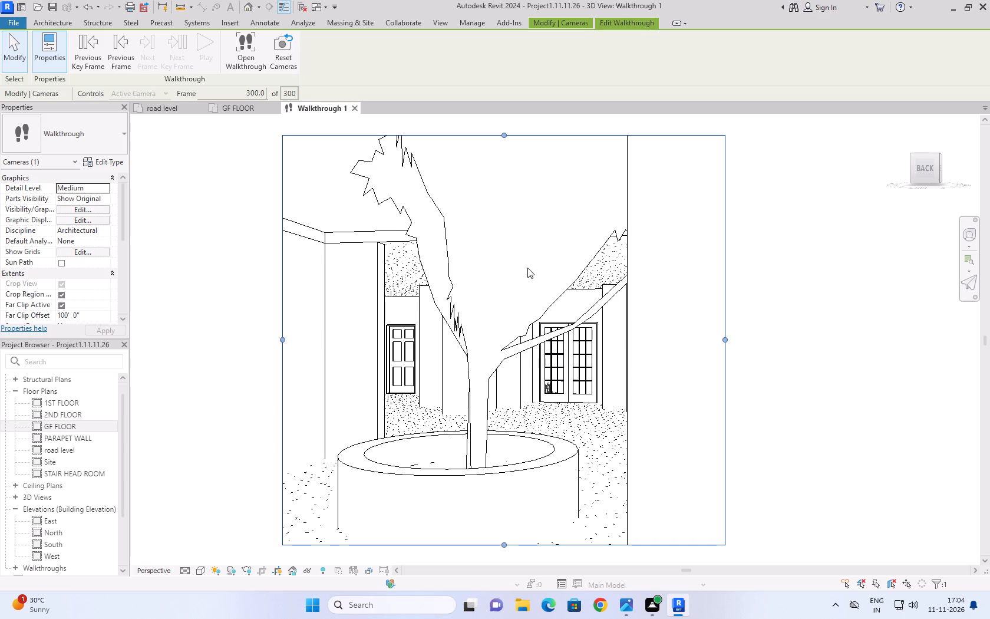
scroll(522, 270, "down", 5)
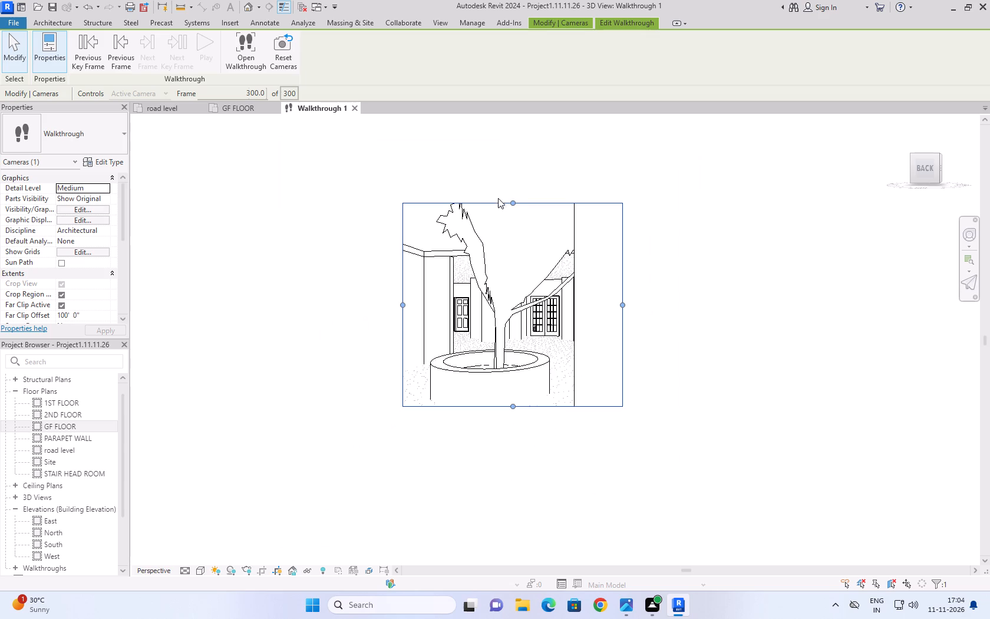
left_click_drag(513, 202, 515, 137)
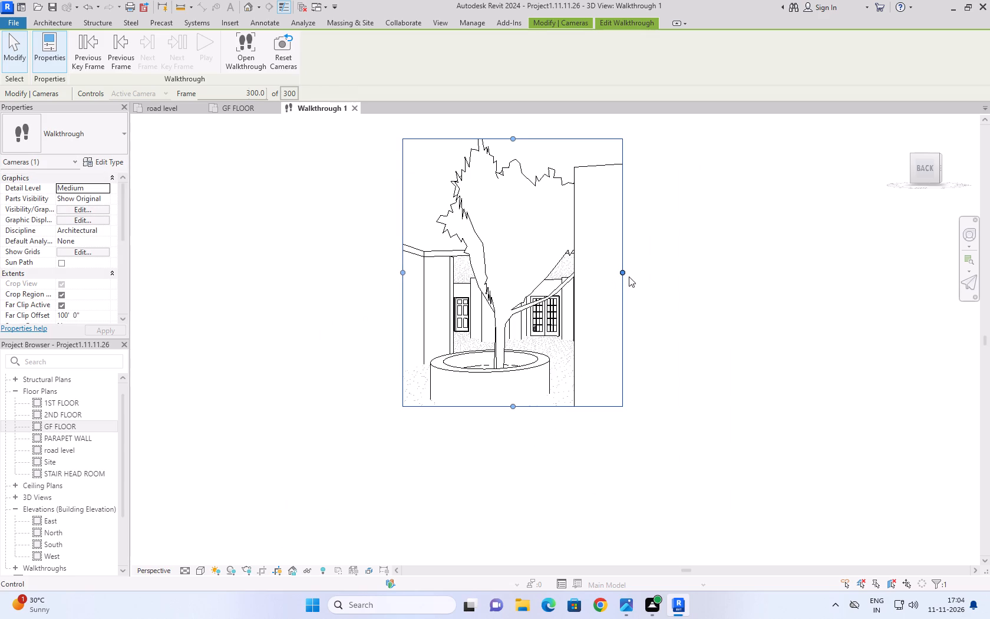
left_click_drag(620, 272, 674, 271)
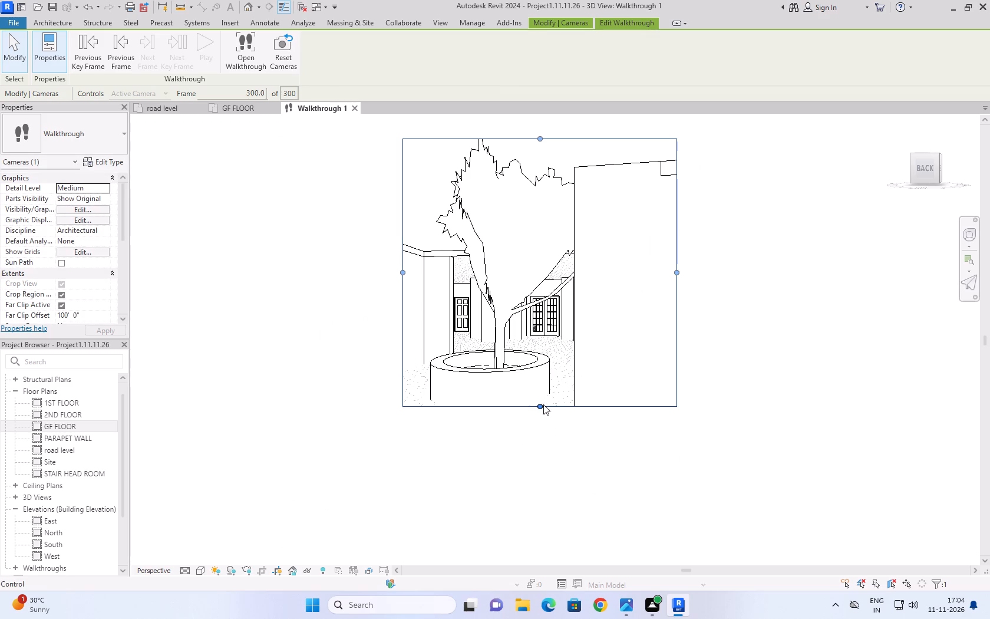
left_click_drag(543, 404, 544, 459)
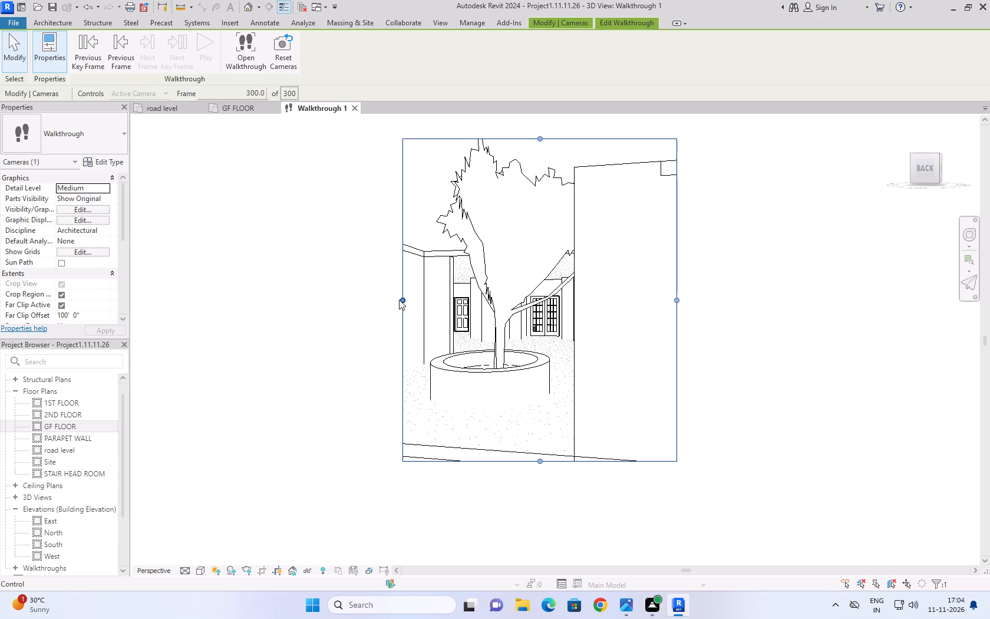
left_click_drag(399, 299, 322, 307)
Extend the walkthrough's crop frame further on all four sides to take in the entrance steps, paving and flanking walls.
scroll(459, 401, "down", 4)
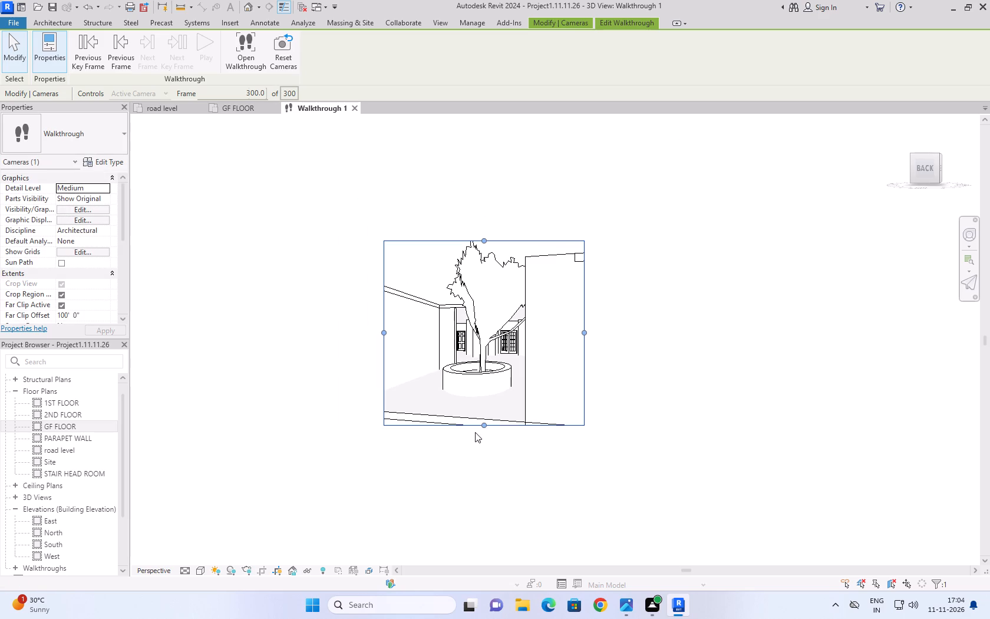
left_click_drag(481, 423, 494, 508)
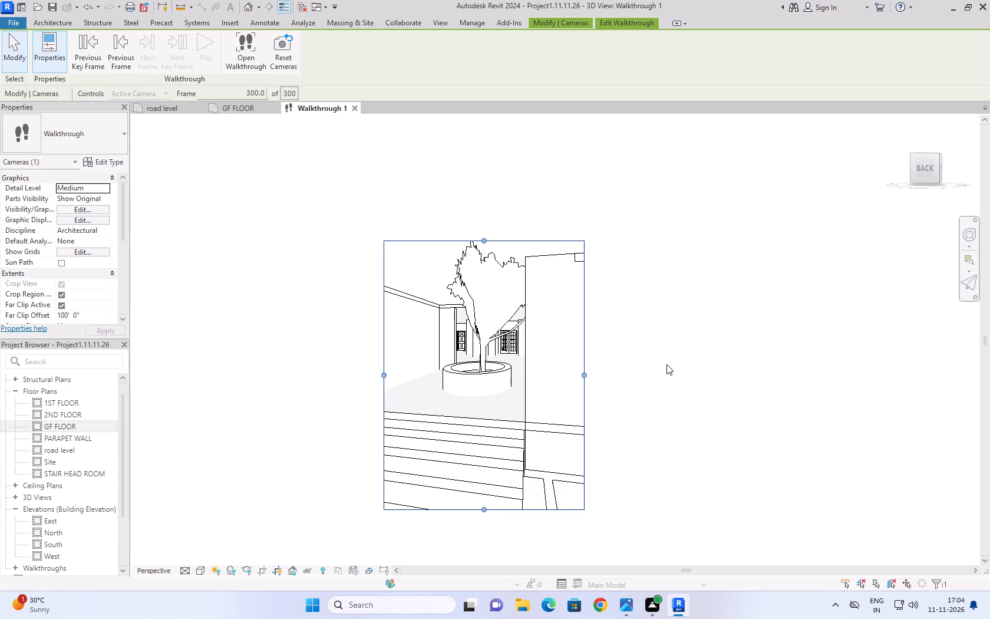
left_click_drag(586, 373, 636, 371)
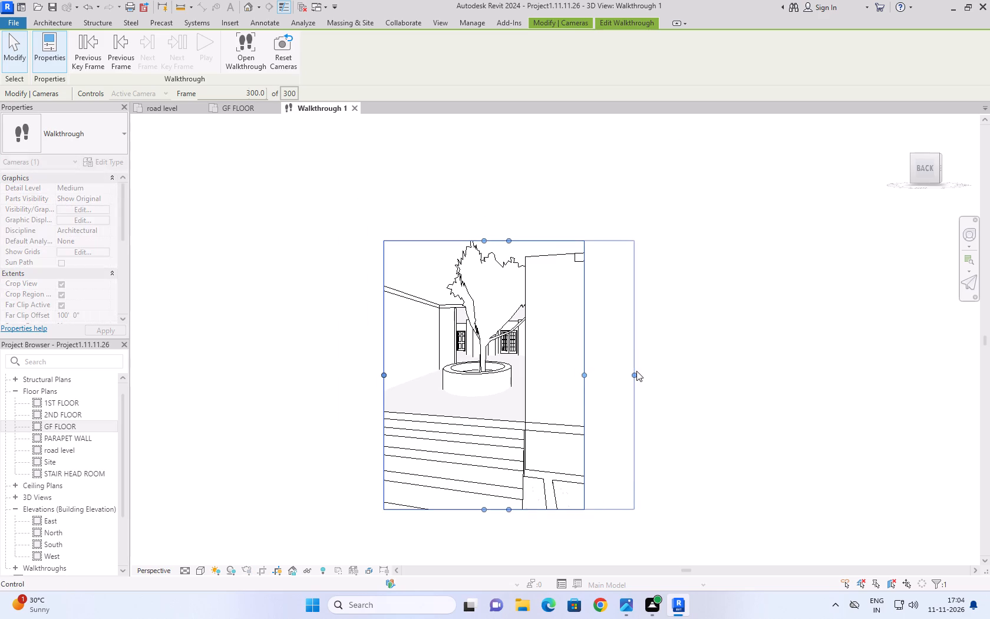
left_click_drag(384, 373, 316, 381)
scroll(497, 177, "down", 4)
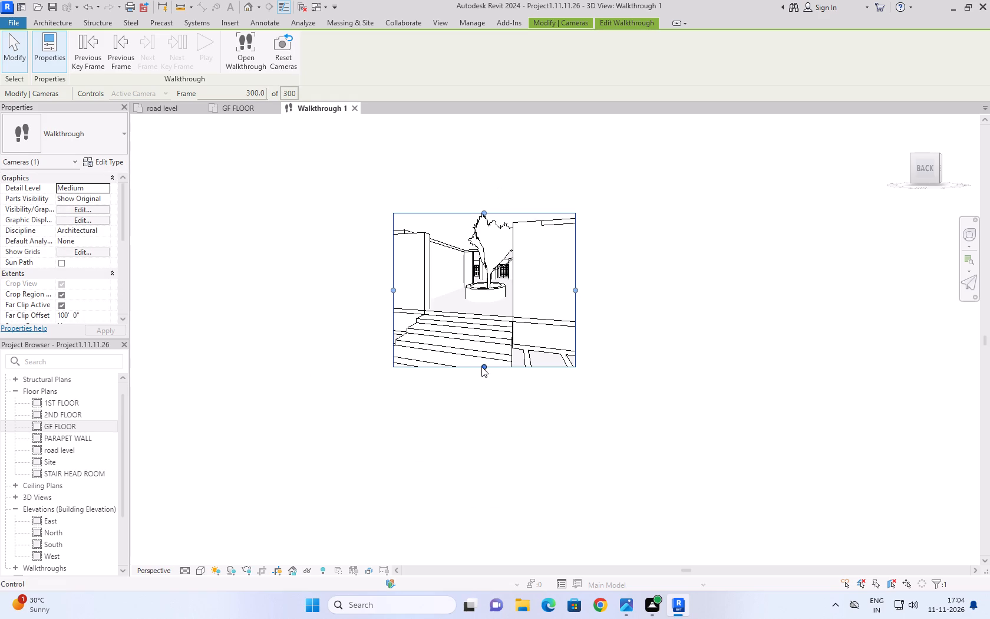
left_click_drag(482, 366, 490, 433)
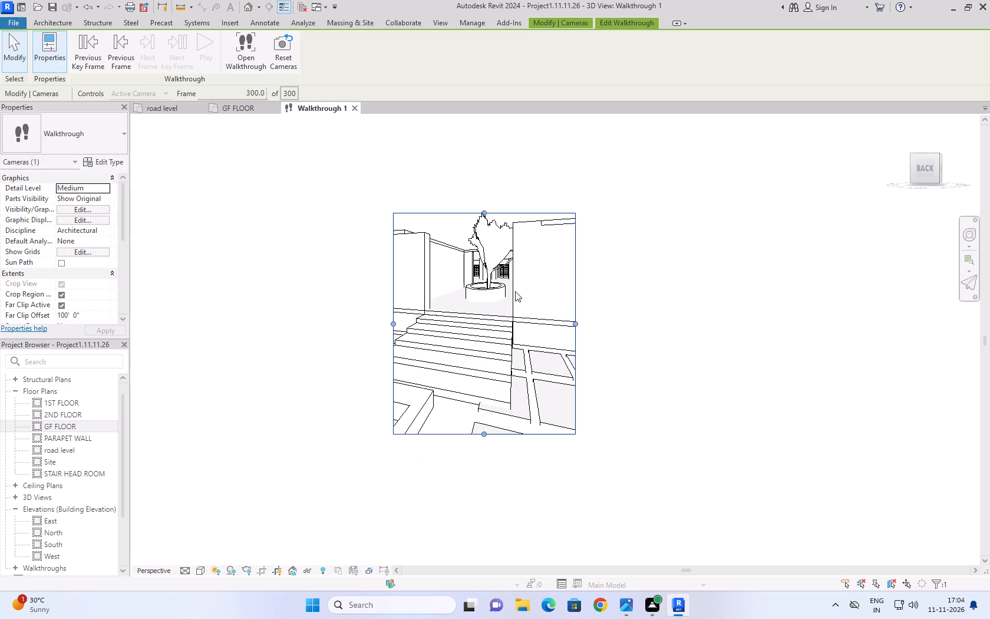
left_click(484, 193)
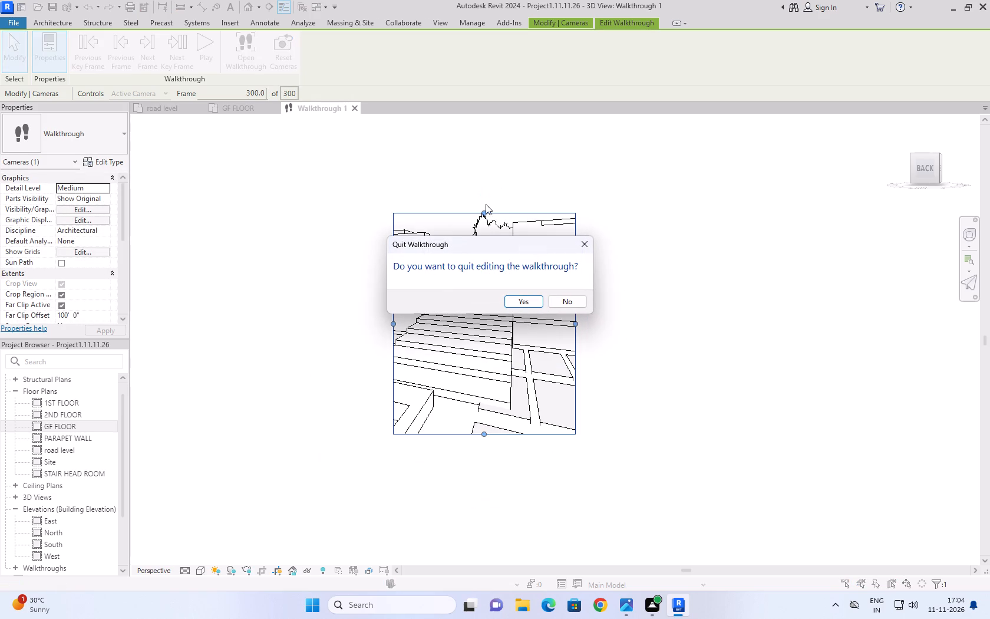
left_click(583, 245)
left_click_drag(485, 213, 486, 177)
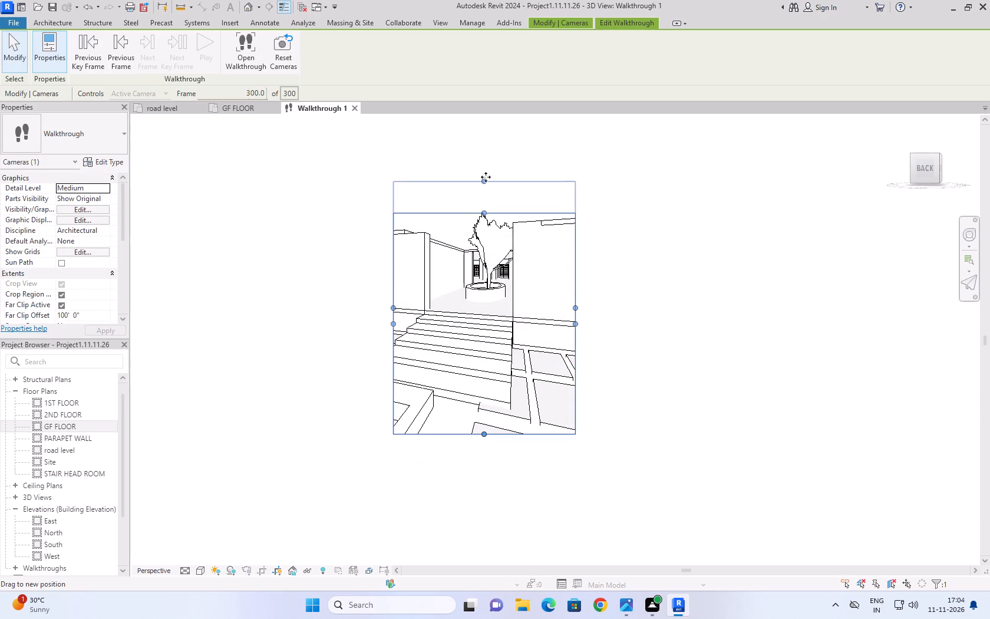
left_click_drag(486, 177, 486, 170)
left_click_drag(576, 301, 610, 304)
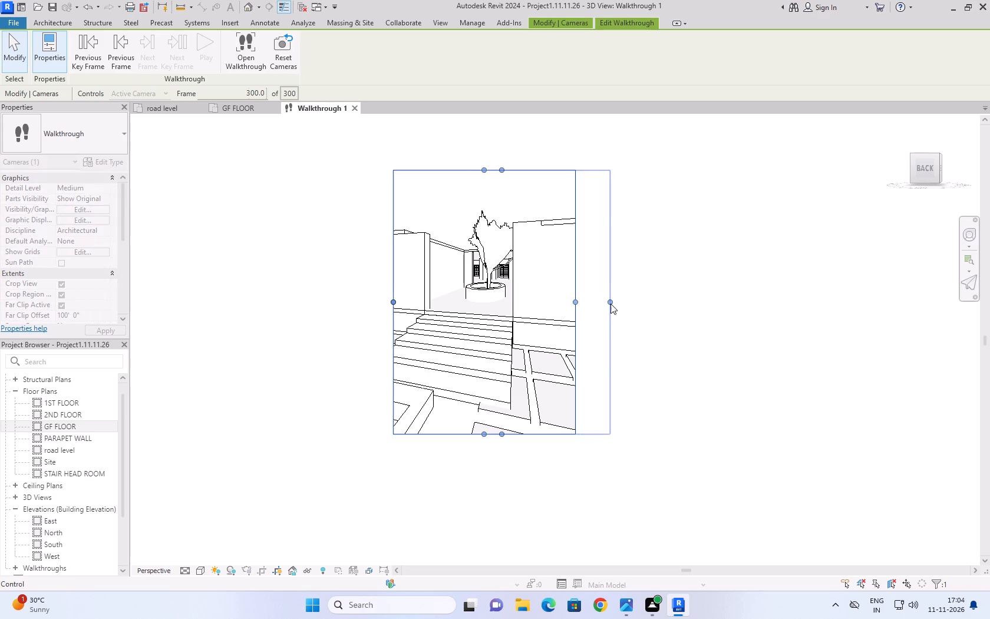
left_click_drag(392, 302, 324, 302)
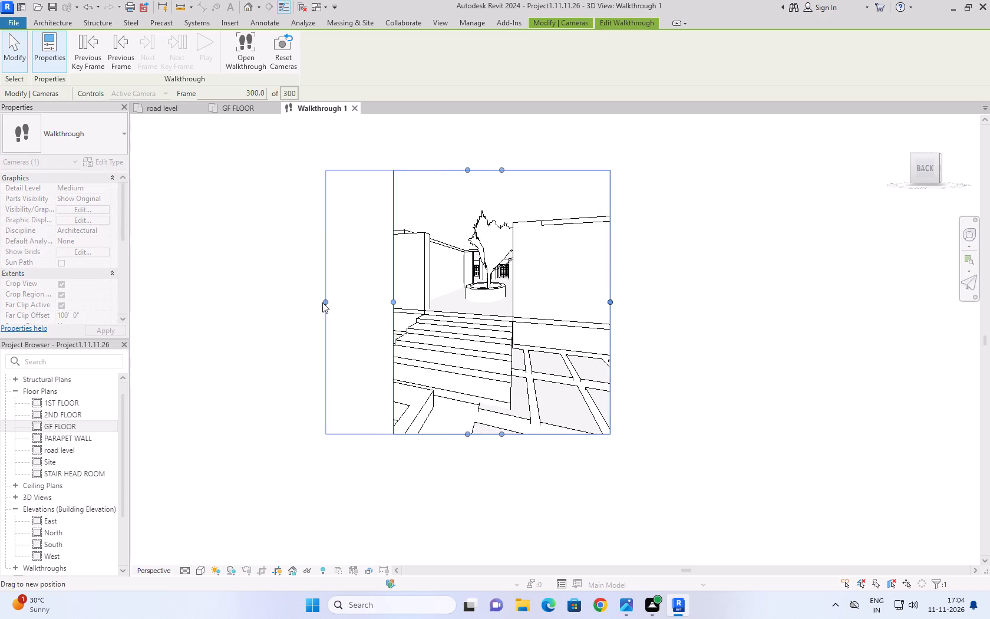
On GF FLOOR, move the walkthrough camera back to the key frame at frame 279 and aim it southwest past the outdoor seating.
left_click(240, 111)
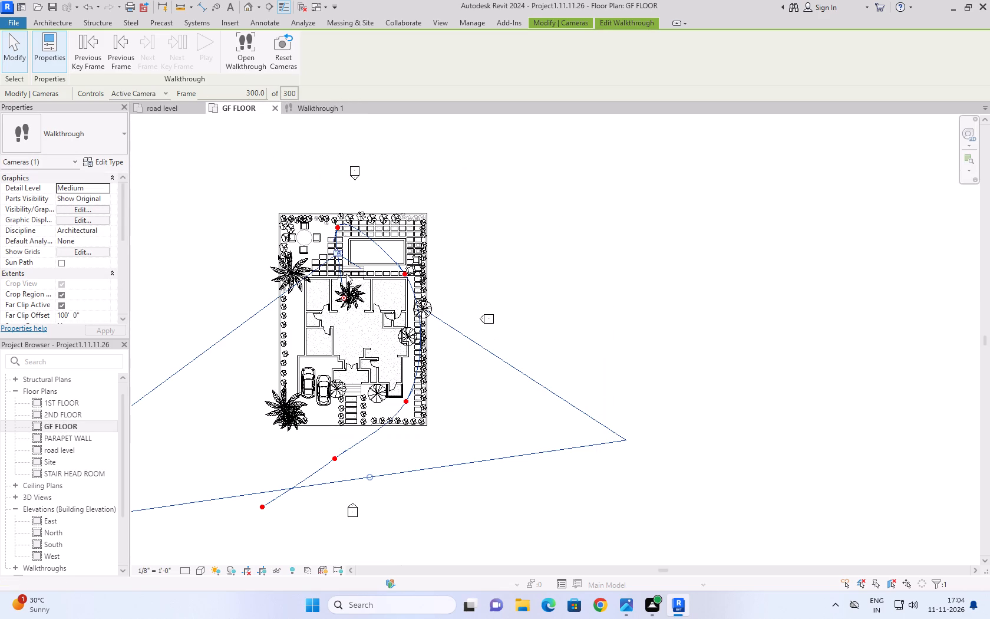
left_click_drag(336, 252, 339, 228)
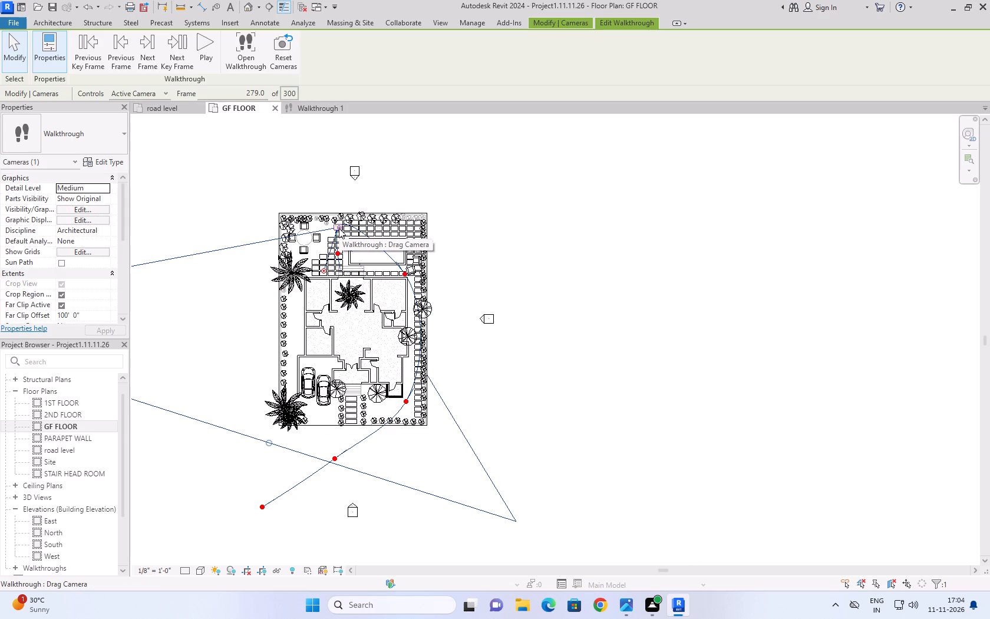
left_click_drag(325, 271, 302, 256)
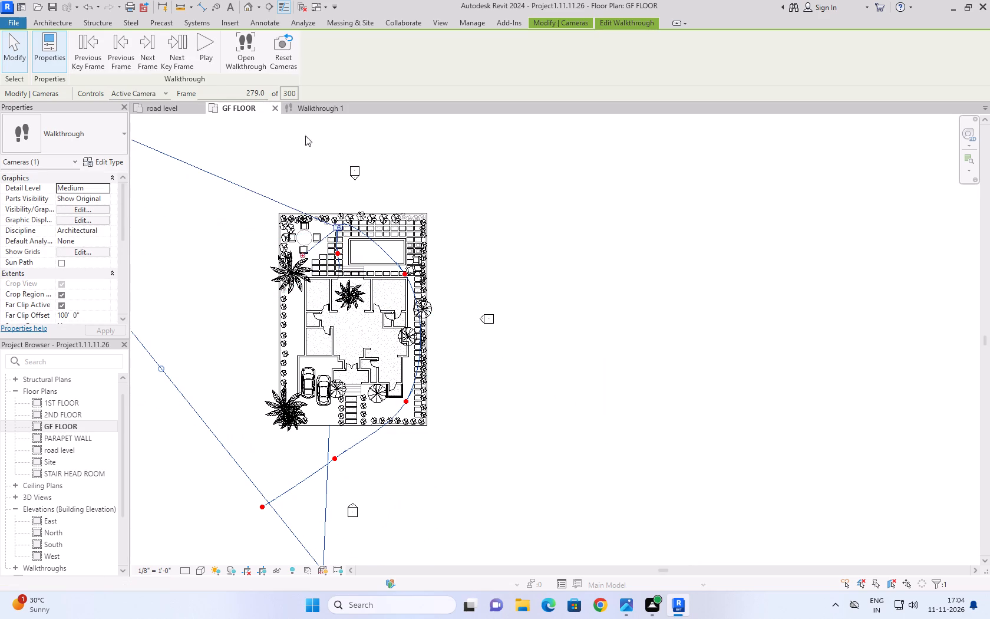
left_click(311, 108)
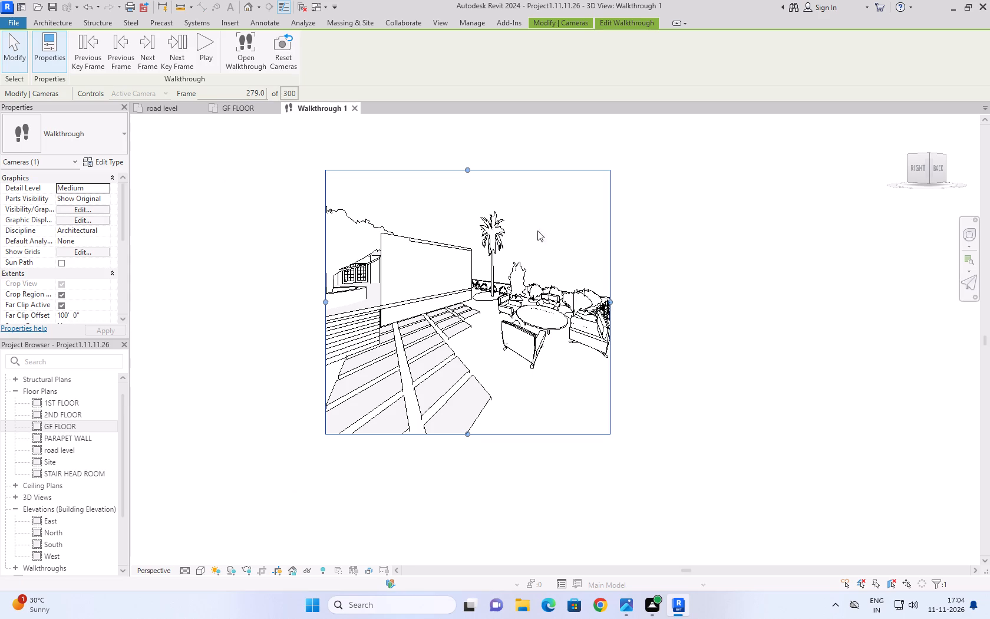
Extend the crop frame's right and bottom edges to take in the boundary planting and paving, and trim its left edge to the blank wall.
left_click_drag(613, 302, 660, 297)
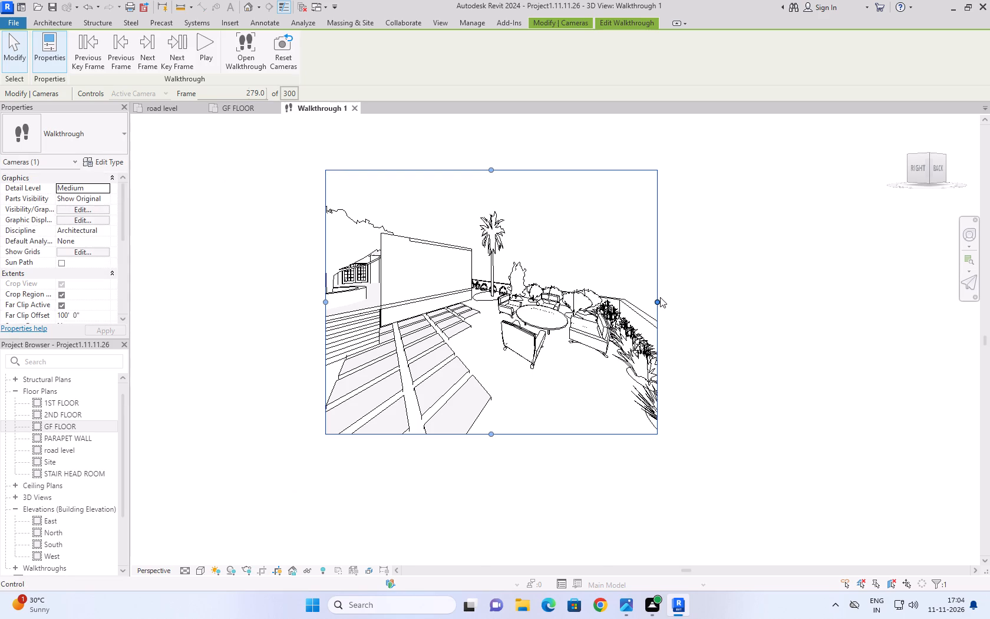
left_click_drag(490, 431, 489, 448)
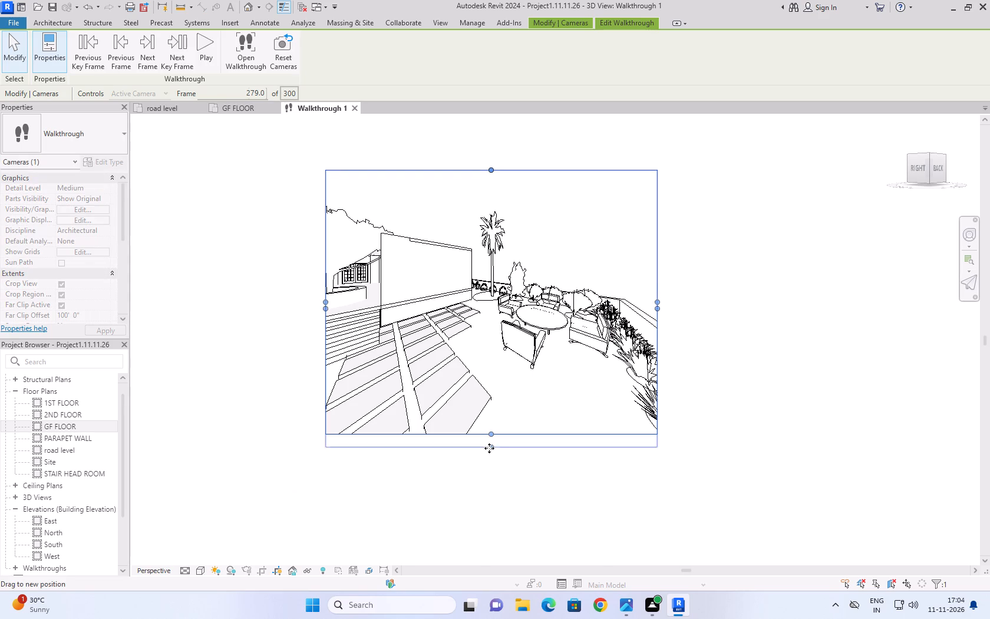
left_click_drag(489, 448, 487, 461)
left_click_drag(325, 316, 344, 317)
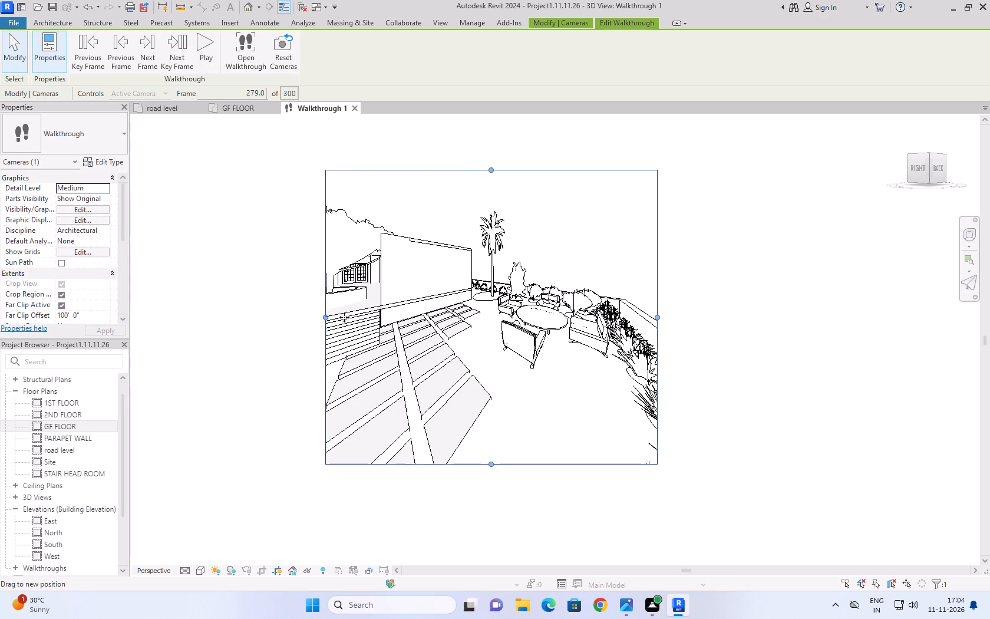
left_click_drag(344, 317, 377, 320)
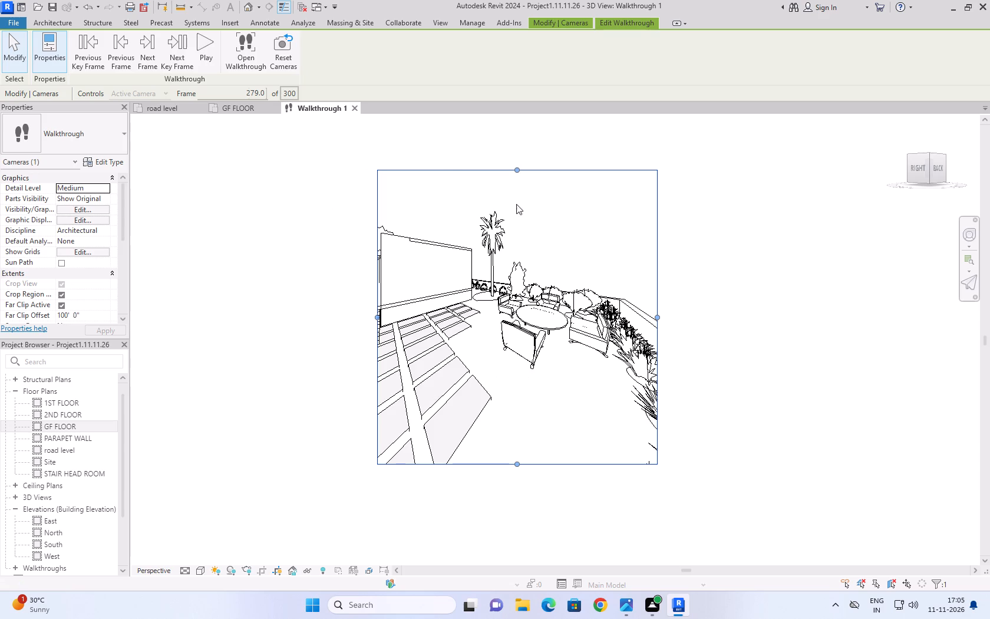
Move the camera to the key frame near the pool's southeast corner, at frame 229.1, and check its perspective view.
left_click(235, 103)
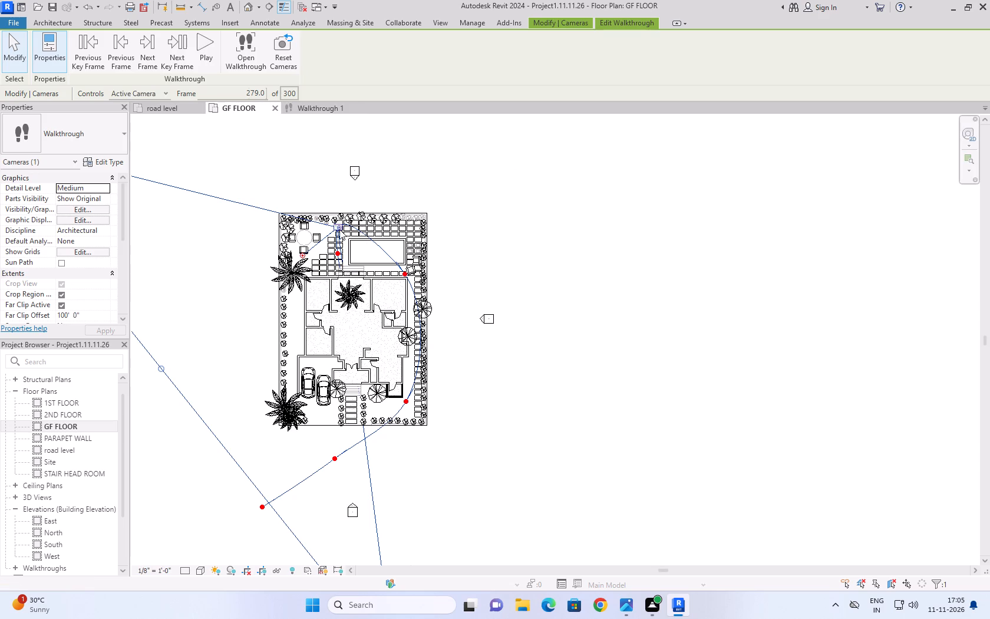
left_click_drag(338, 228, 402, 275)
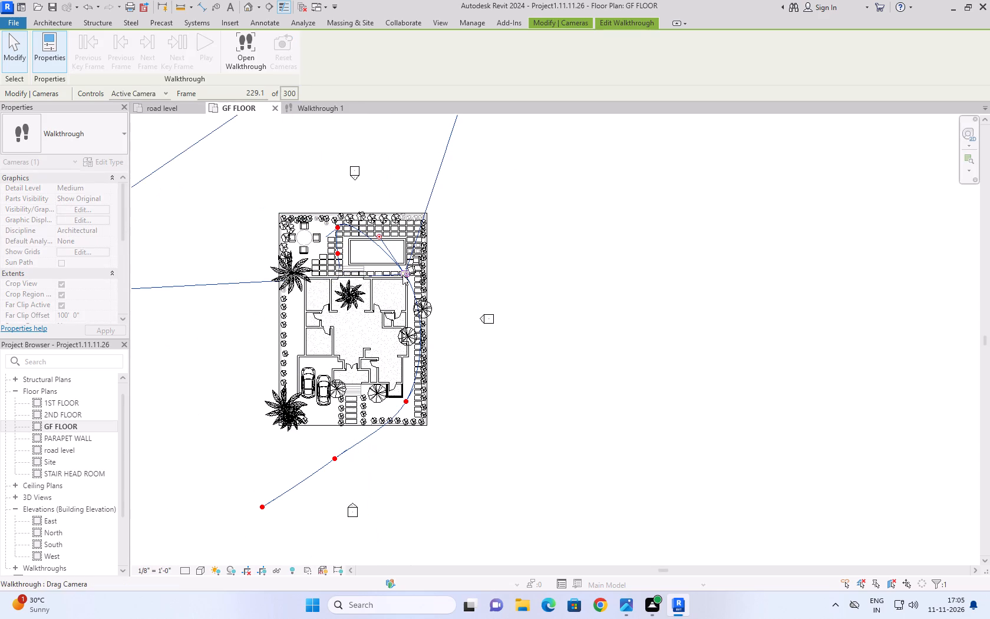
left_click(319, 112)
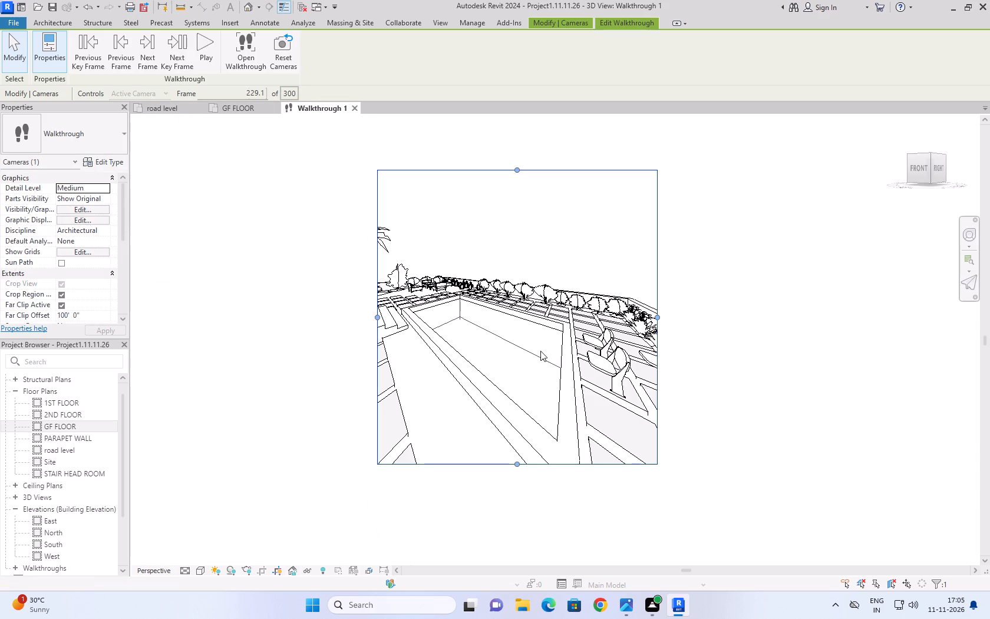
Move the camera to the key frame at the house's southeast corner, frame 138.7, and aim it north along the side path.
left_click(232, 105)
left_click_drag(408, 273, 415, 388)
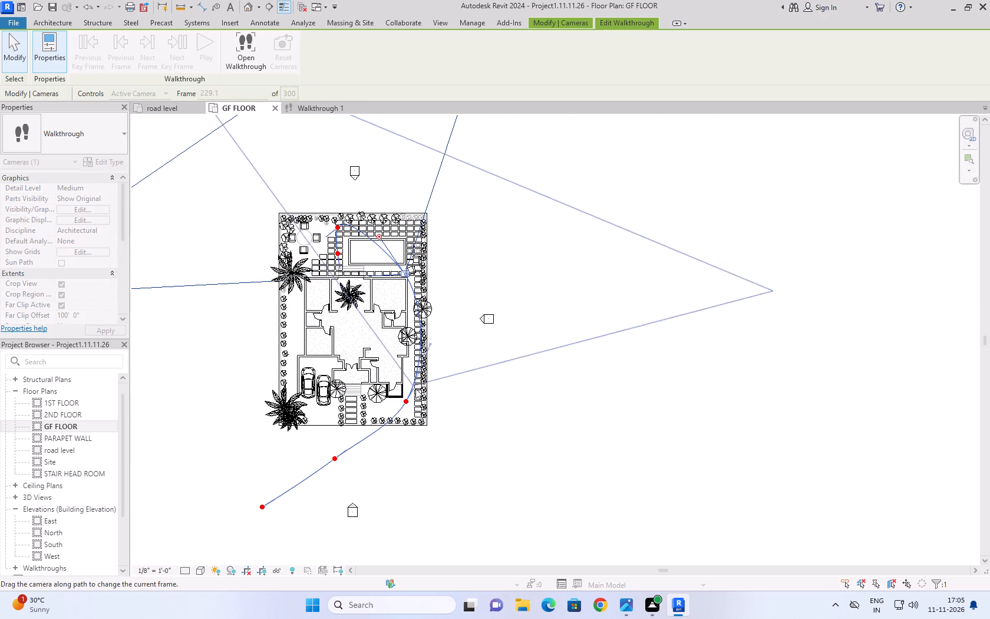
left_click_drag(415, 388, 408, 398)
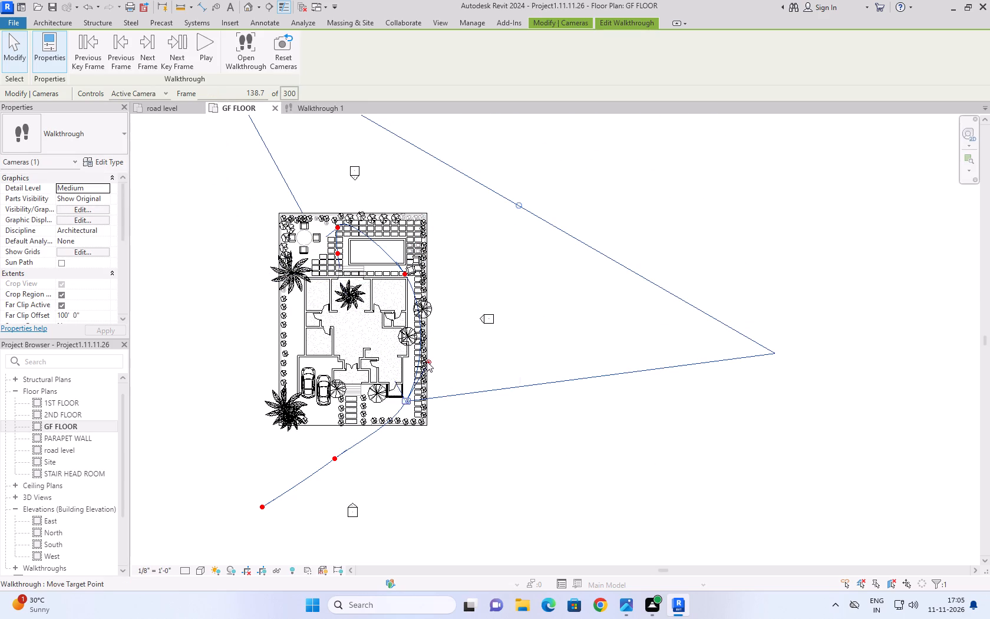
left_click_drag(427, 361, 417, 317)
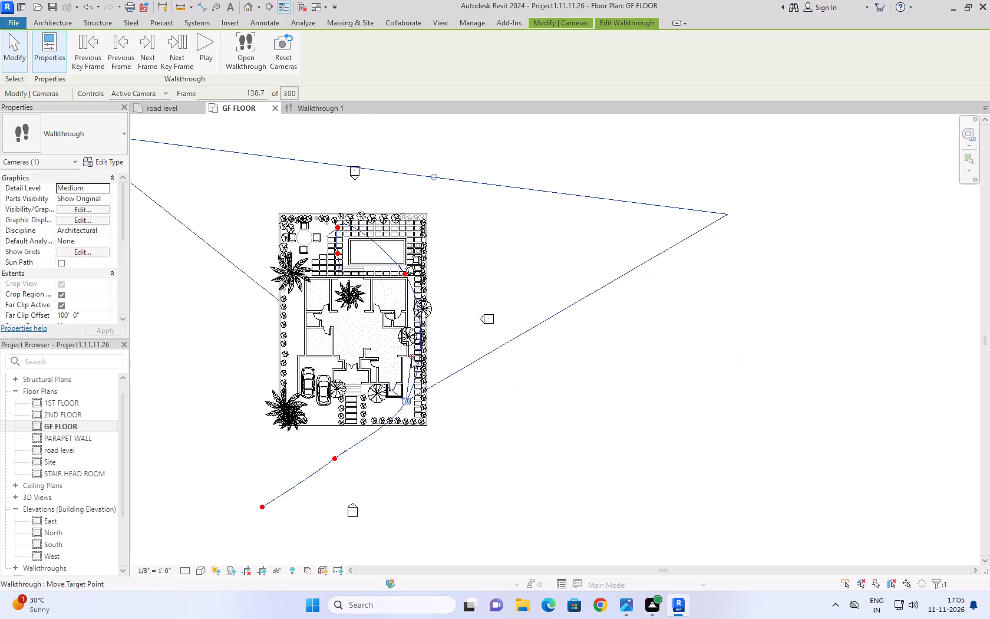
left_click(411, 357)
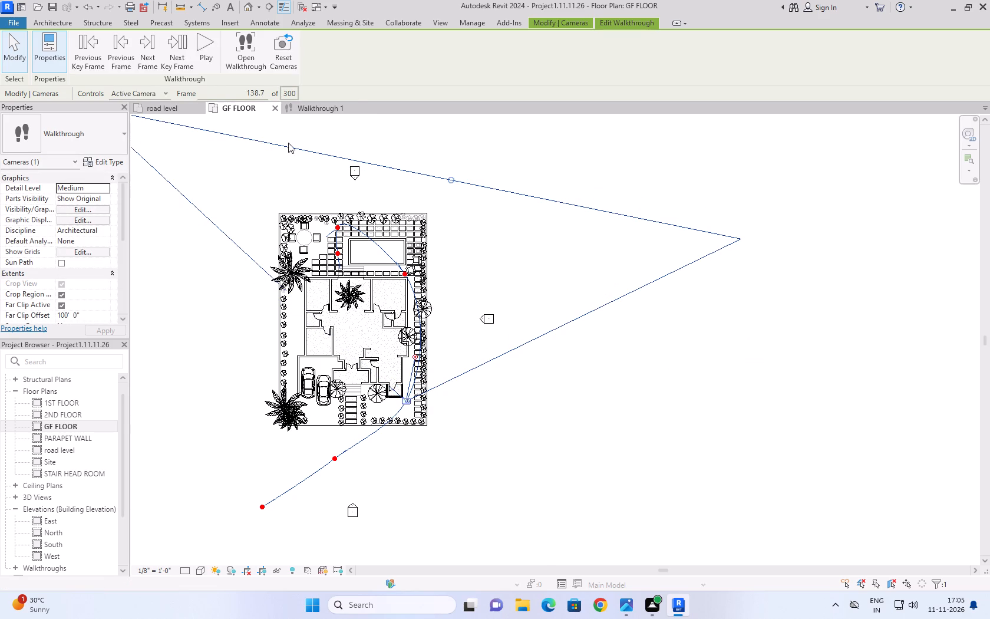
left_click(305, 108)
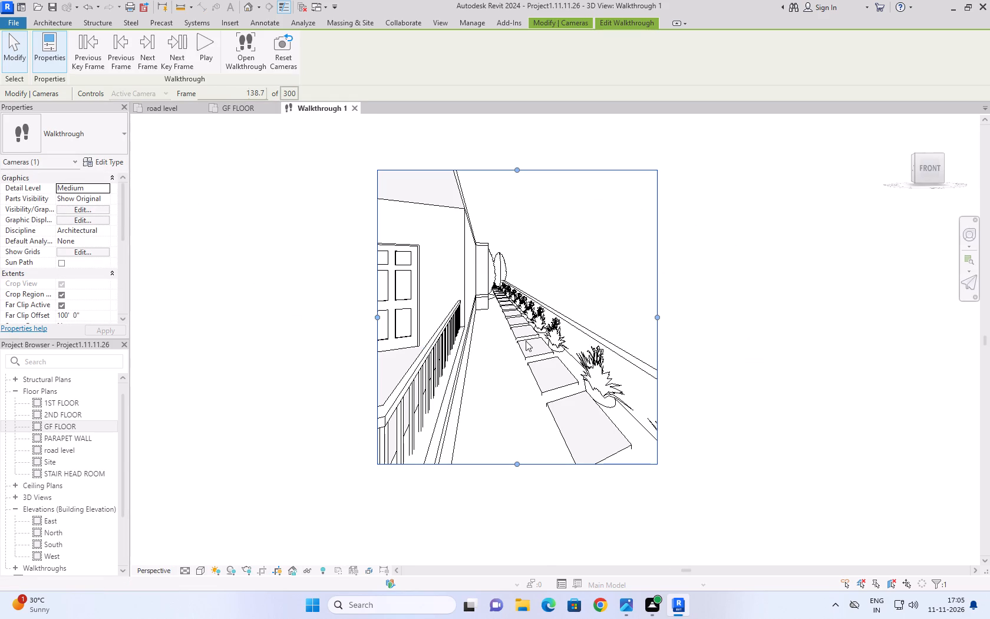
Move the camera to the key frame south of the plot, frame 70, and aim it at the house's front entrance.
left_click(231, 106)
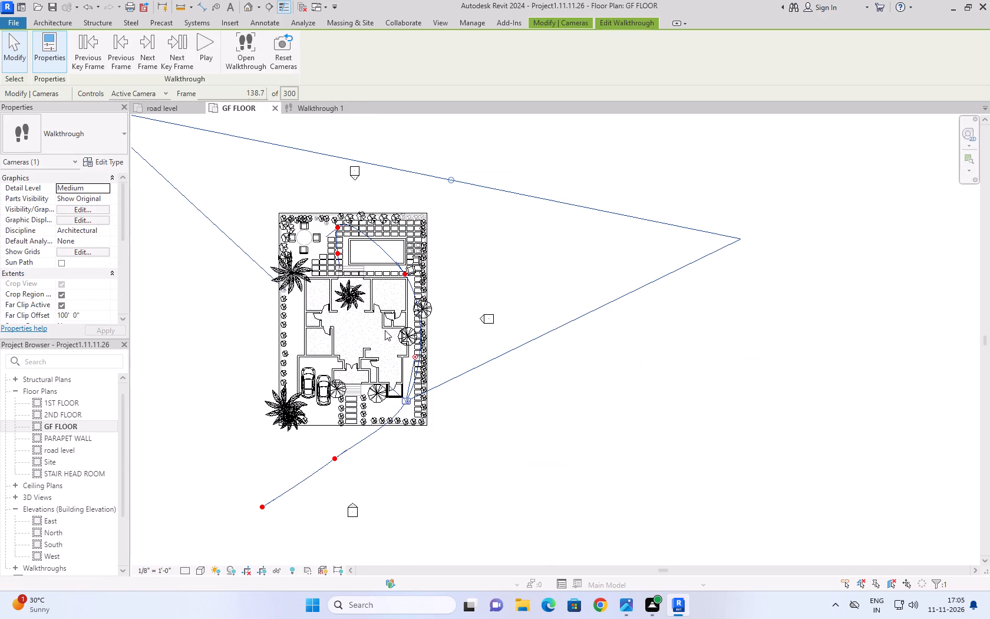
left_click_drag(408, 401, 354, 436)
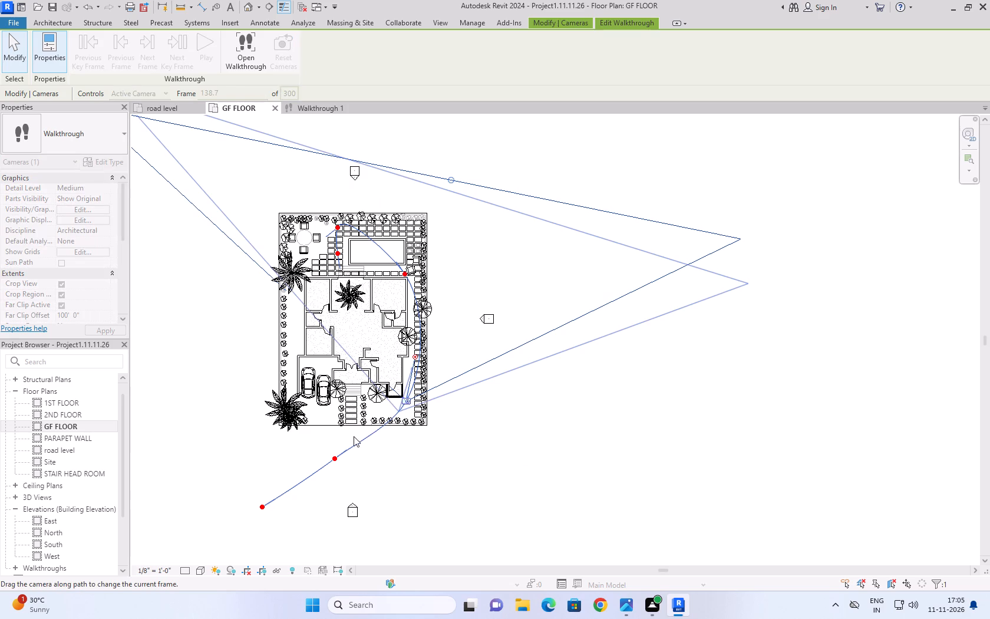
left_click_drag(354, 436, 337, 456)
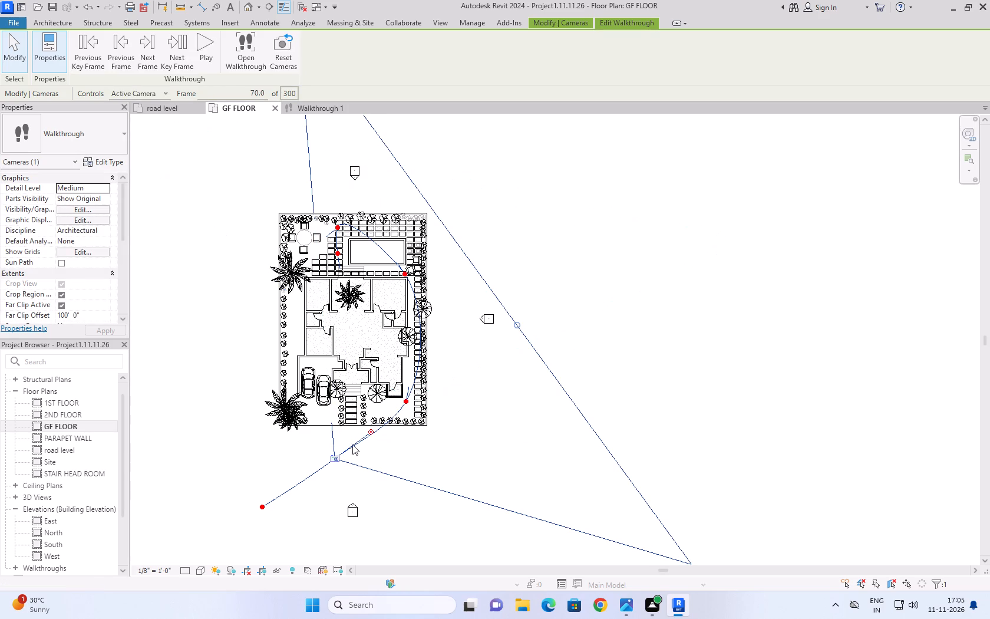
left_click_drag(370, 431, 345, 410)
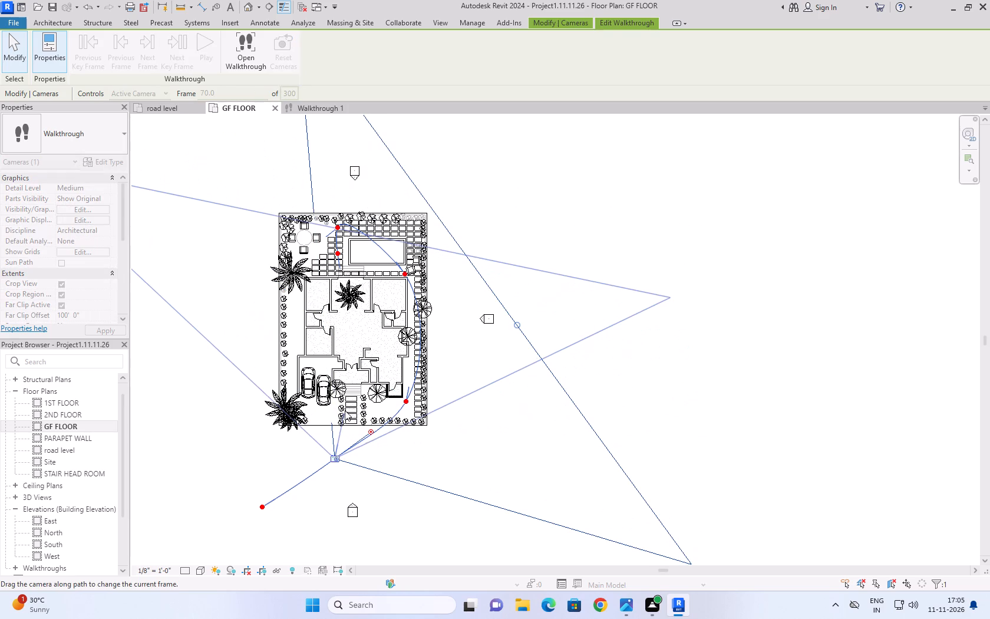
left_click_drag(345, 410, 344, 410)
left_click(315, 106)
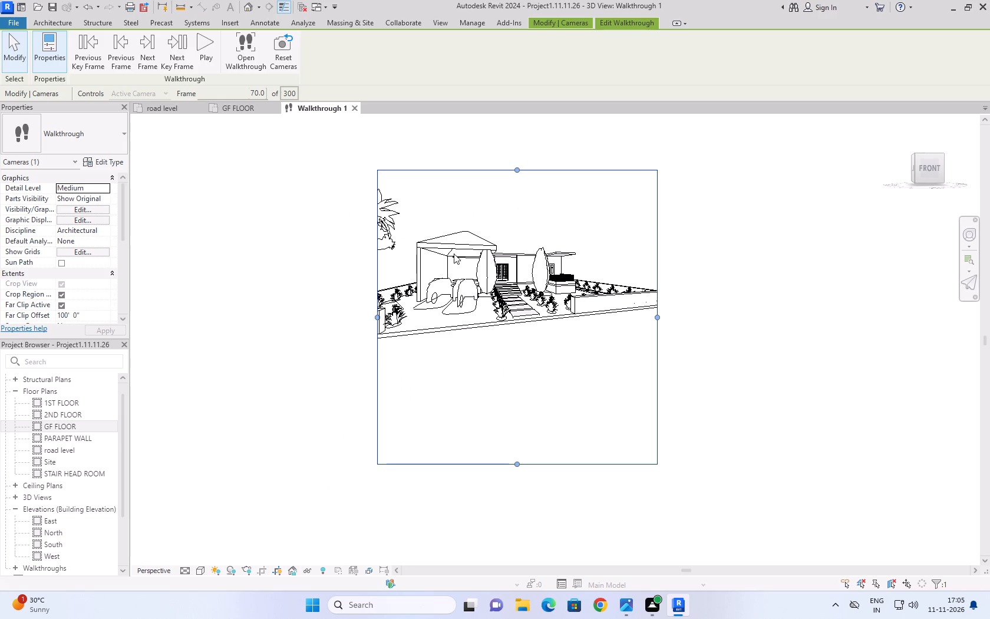
Move the camera to the walkthrough's starting key frame, frame 1, and aim it north-northeast toward the front of the house.
left_click(236, 107)
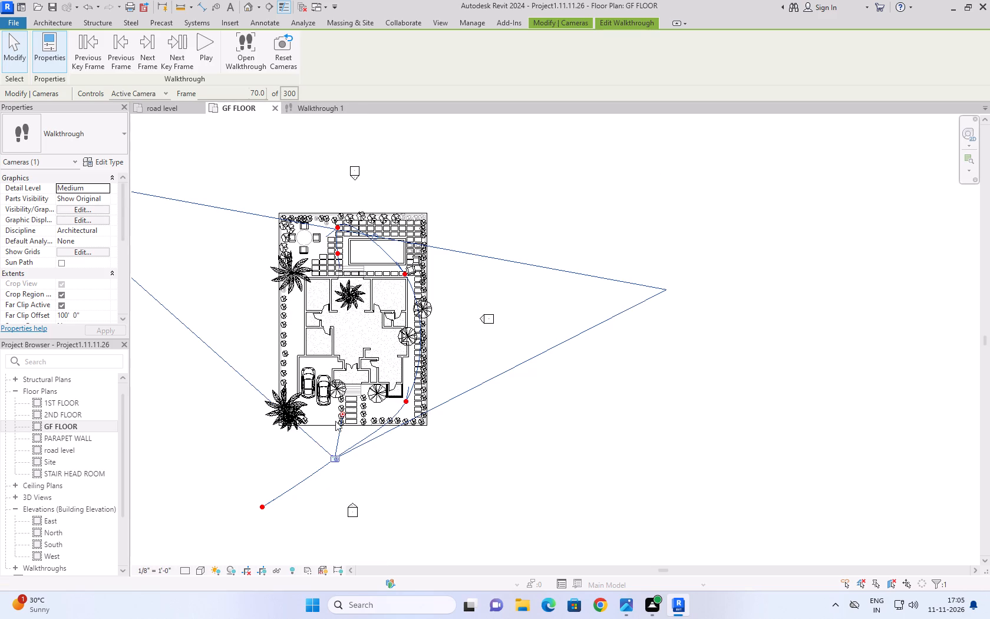
left_click_drag(335, 457, 259, 506)
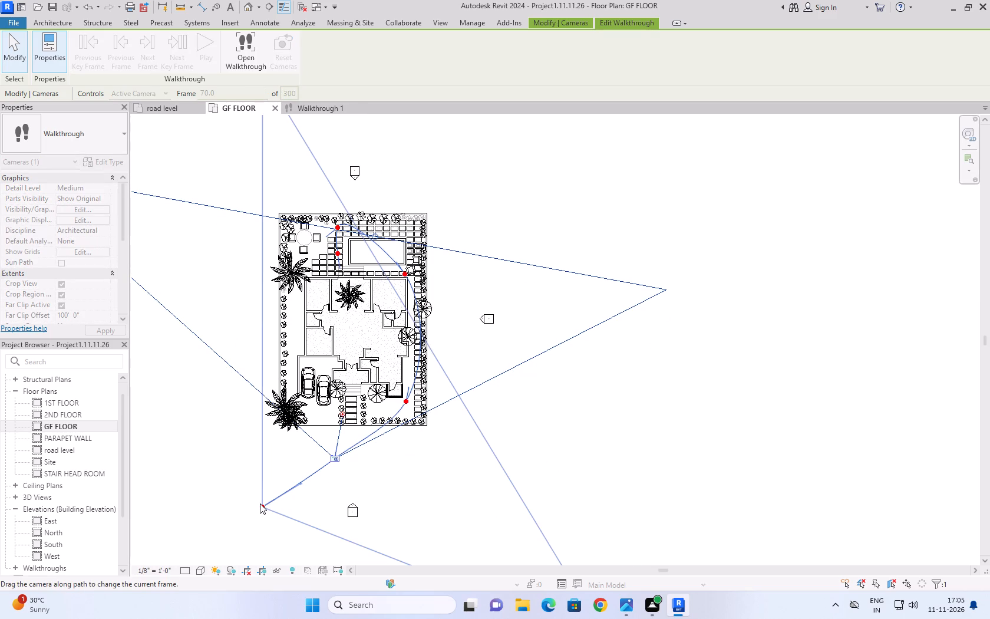
left_click(260, 503)
left_click(260, 507)
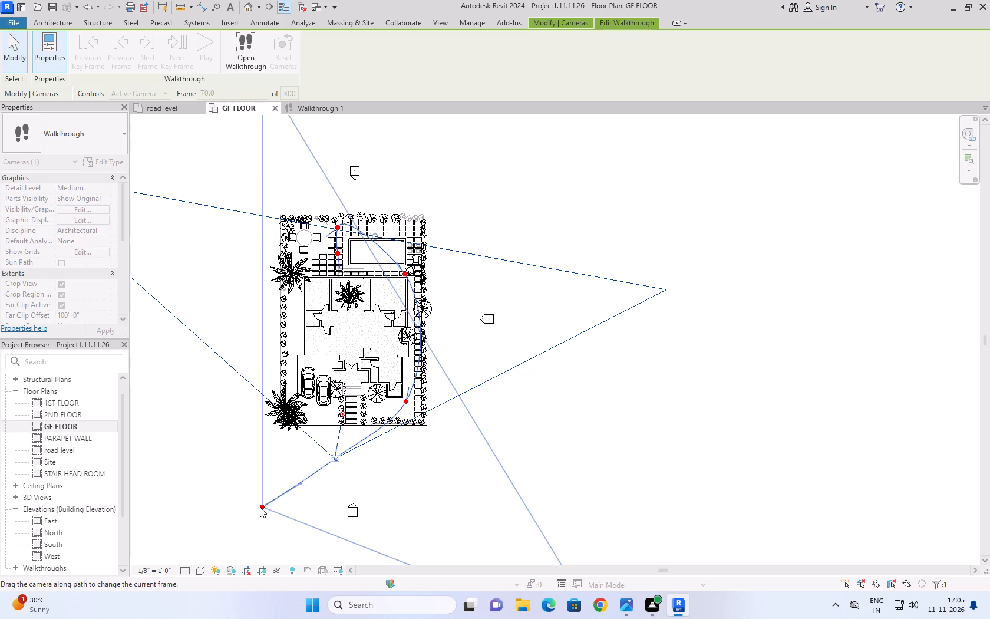
double_click(263, 506)
left_click_drag(299, 484, 289, 458)
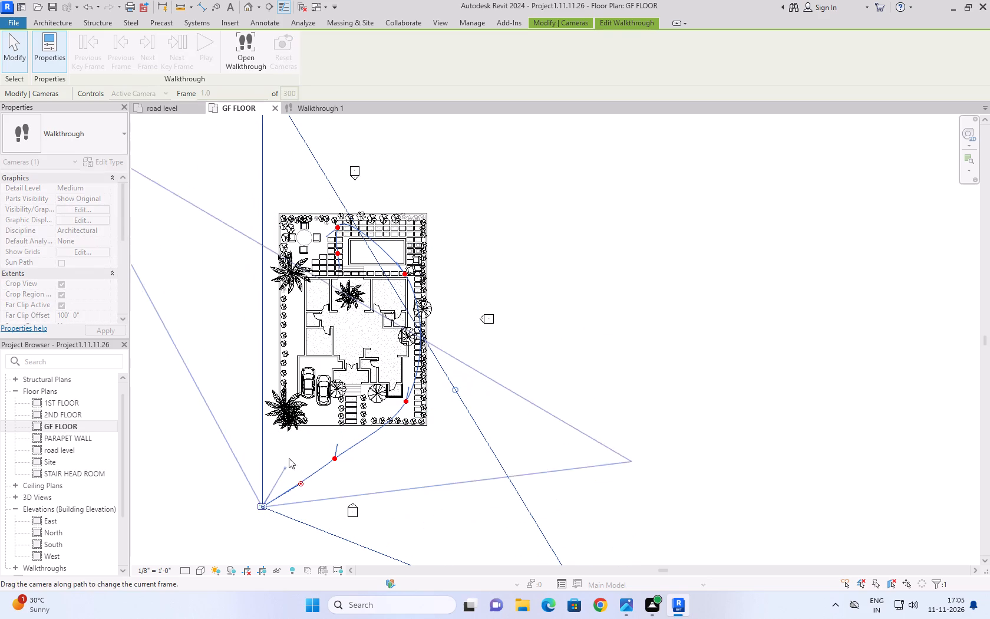
left_click_drag(289, 458, 285, 451)
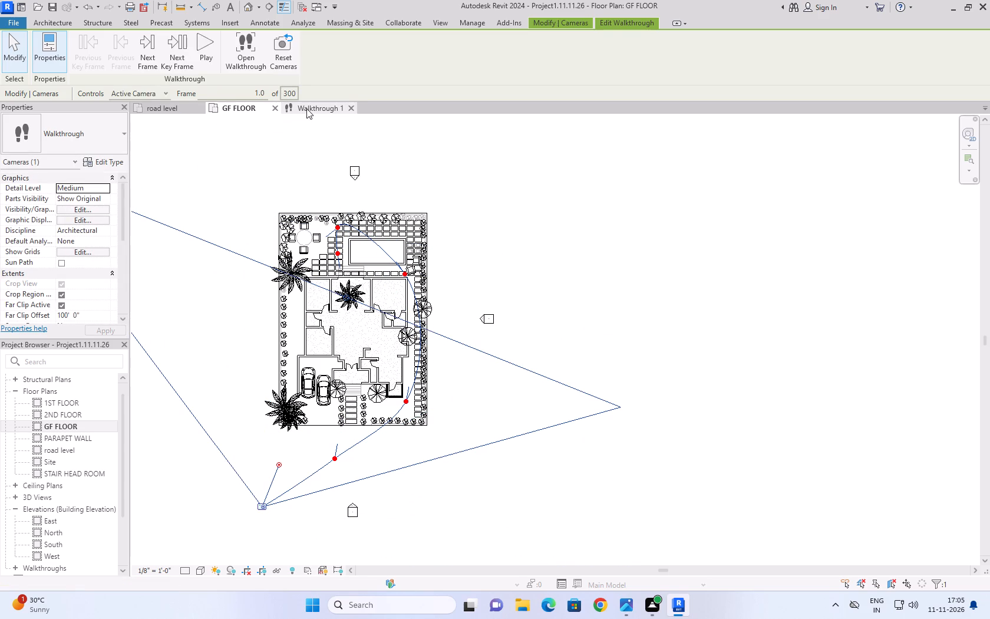
left_click(306, 108)
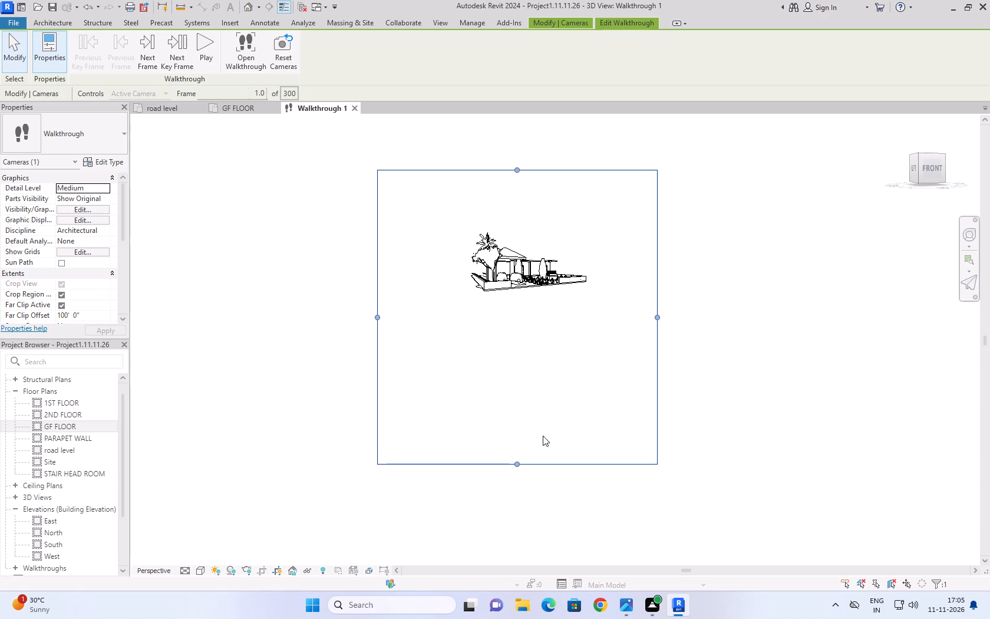
Shrink the crop frame on all four sides around the house in the frame 1 view.
left_click_drag(516, 462, 524, 328)
left_click_drag(517, 167, 524, 222)
left_click_drag(377, 277, 433, 282)
left_click_drag(656, 278, 619, 278)
Refine the frame 1 crop by trimming the top and both sides closer to the house and leaving a margin of ground below.
scroll(536, 272, "up", 2)
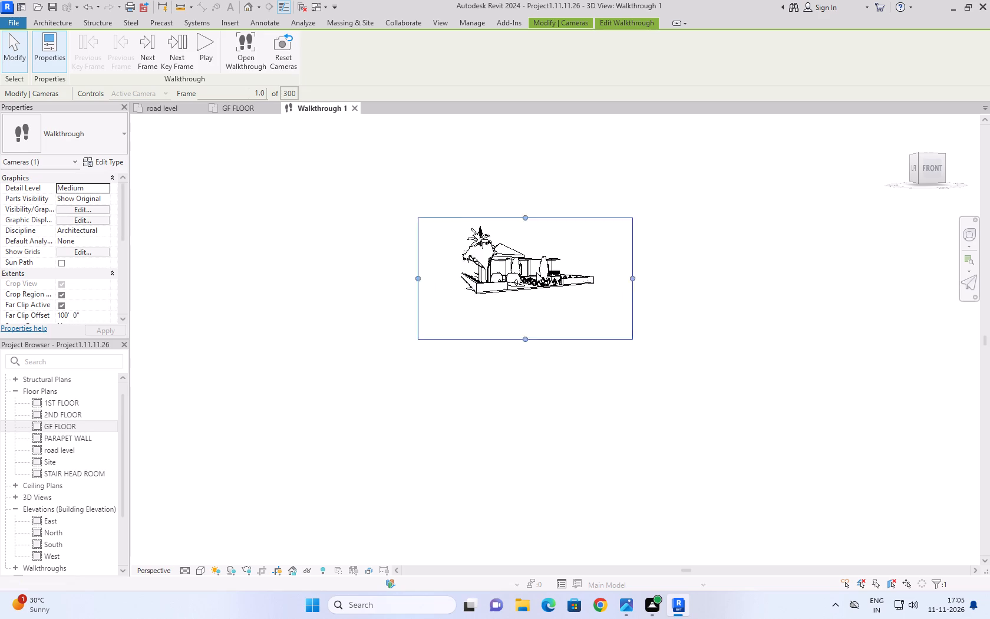
scroll(536, 272, "up", 6)
middle_click_drag(536, 199, 515, 292)
scroll(503, 292, "up", 3)
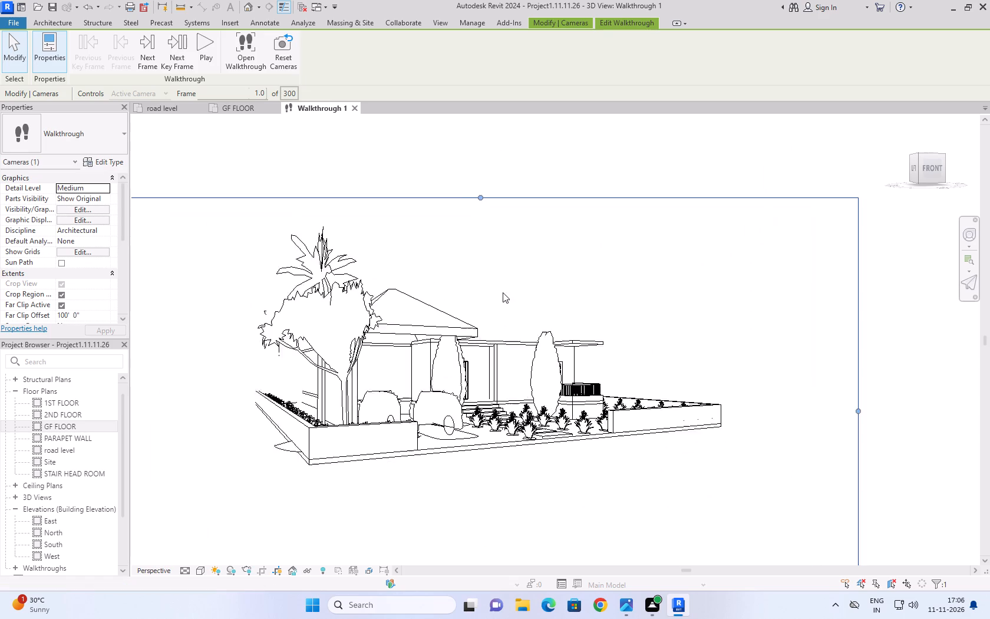
scroll(510, 267, "down", 3)
left_click_drag(487, 210, 487, 225)
left_click_drag(489, 533, 497, 430)
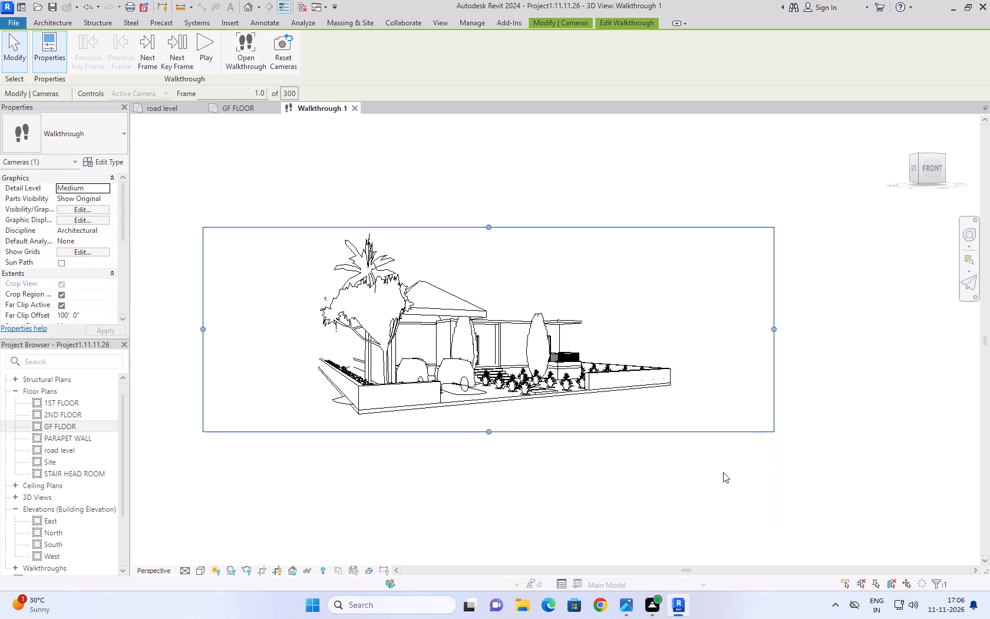
left_click_drag(775, 327, 721, 328)
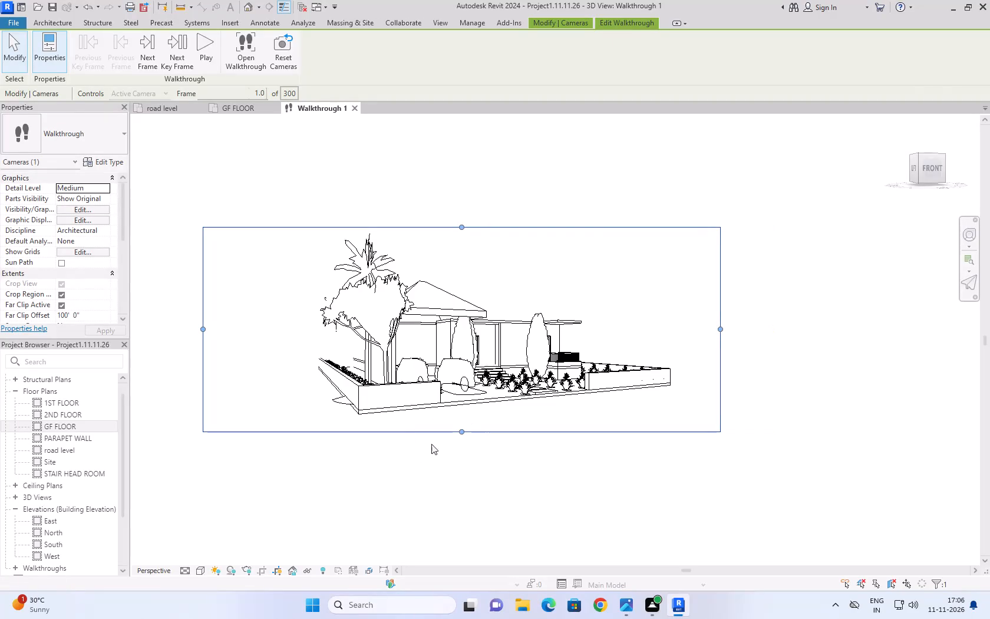
left_click_drag(465, 430, 460, 488)
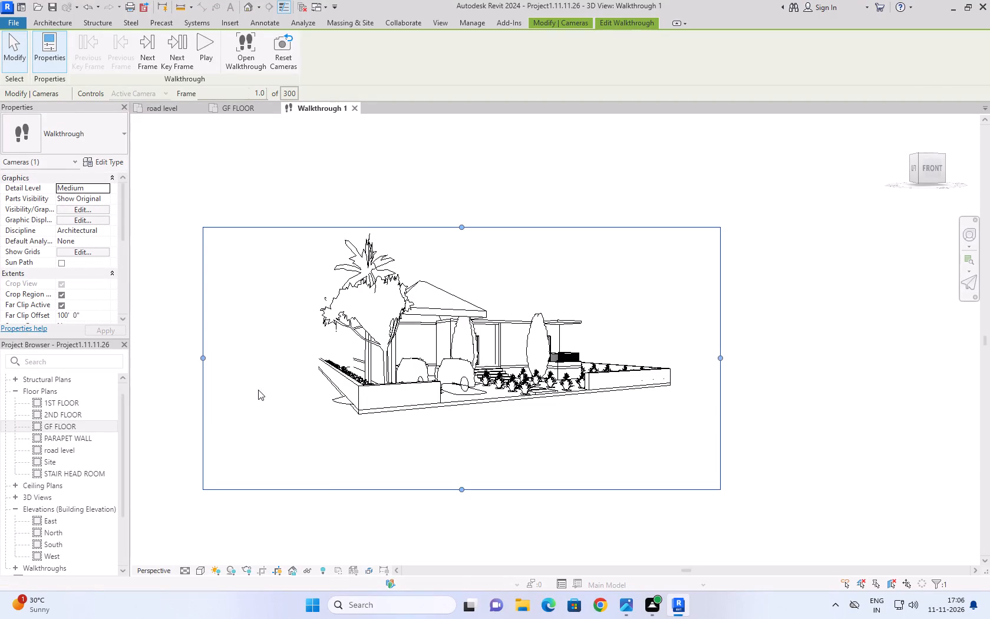
left_click_drag(203, 358, 249, 368)
scroll(363, 414, "up", 2)
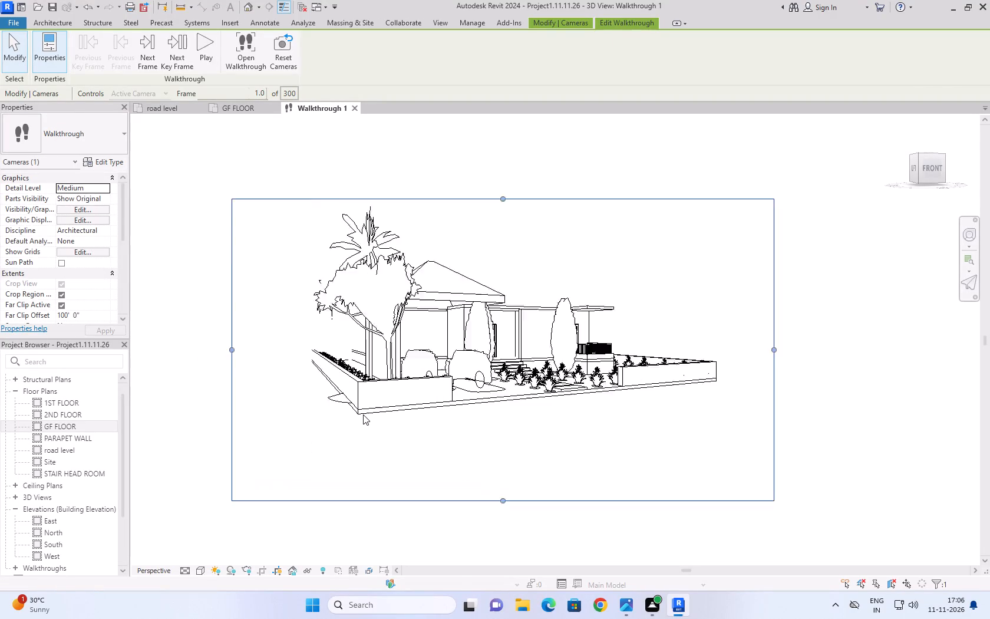
scroll(363, 414, "up", 1)
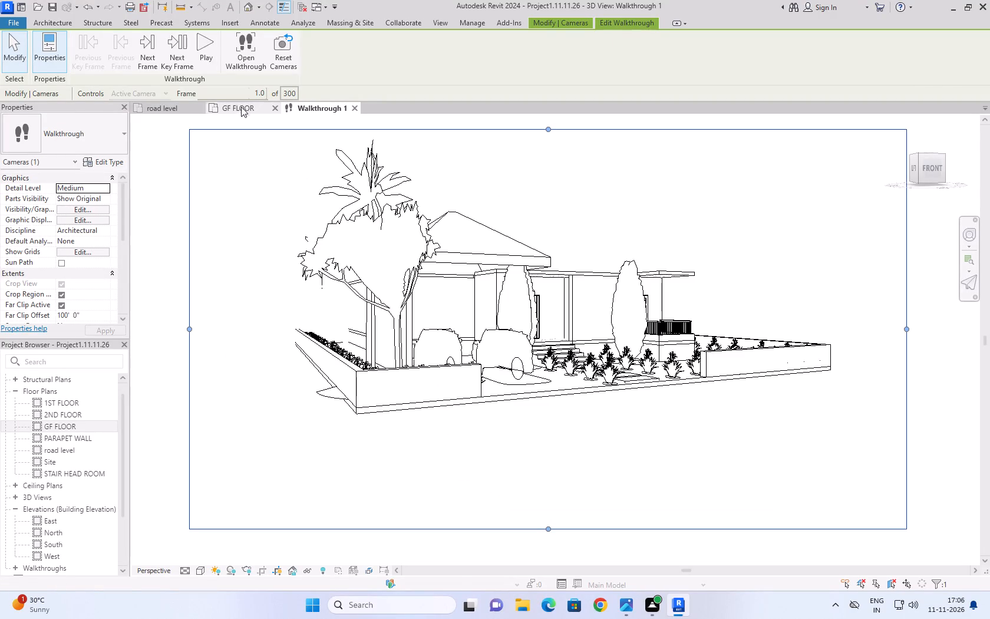
Set the visual style of the GF FLOOR plan view to Realistic.
left_click(239, 104)
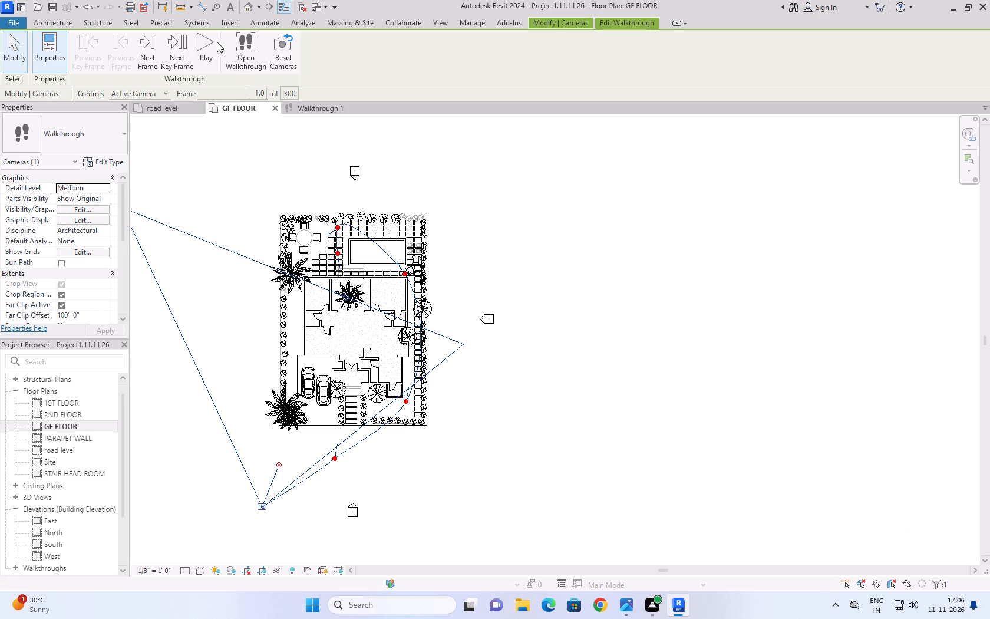
left_click(197, 568)
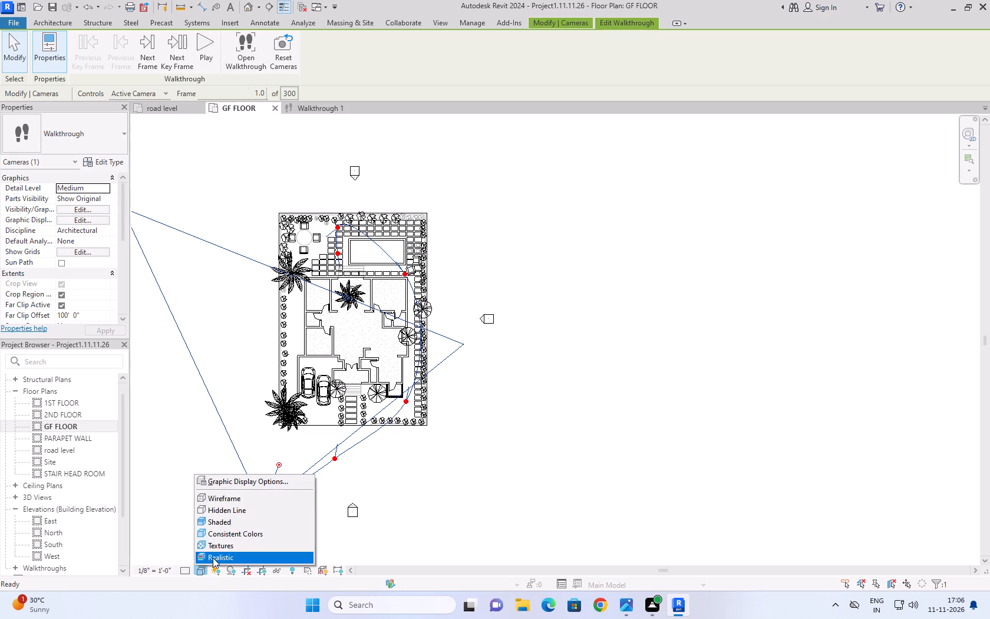
left_click(213, 558)
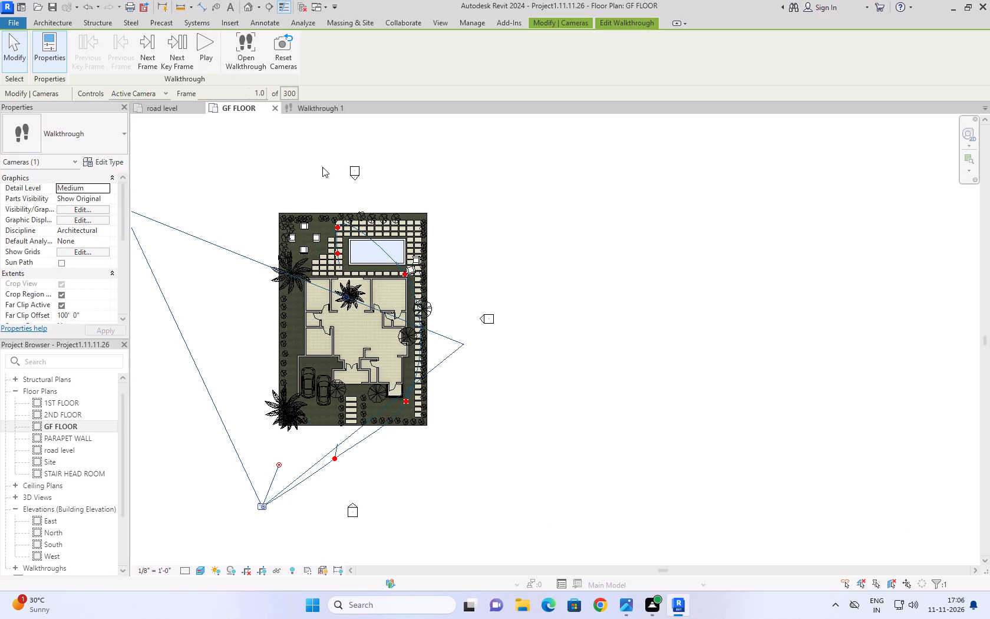
Set the visual style of the Walkthrough 1 camera view to Realistic.
left_click(326, 108)
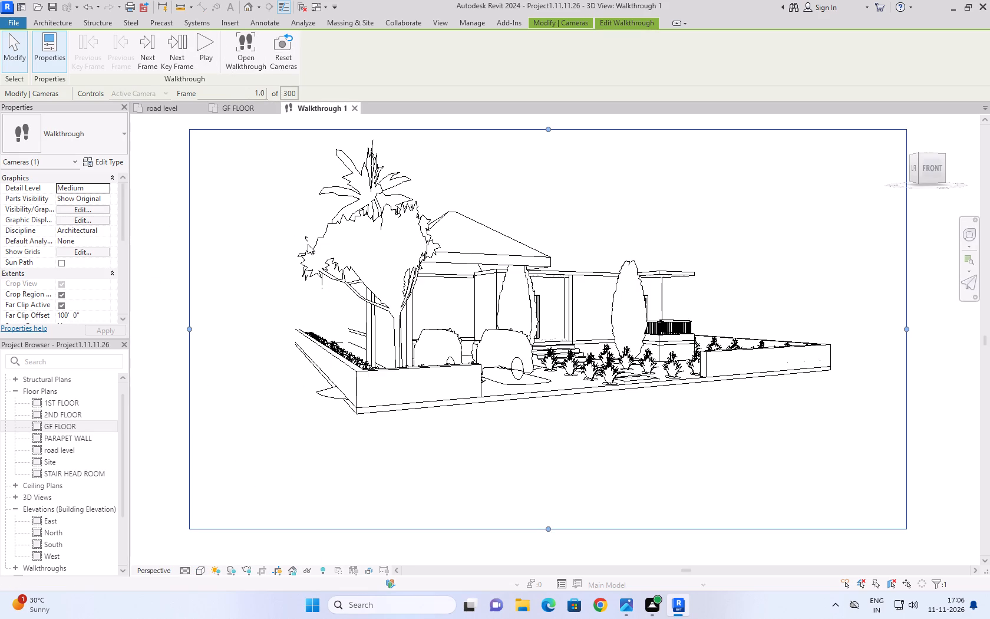
left_click(203, 570)
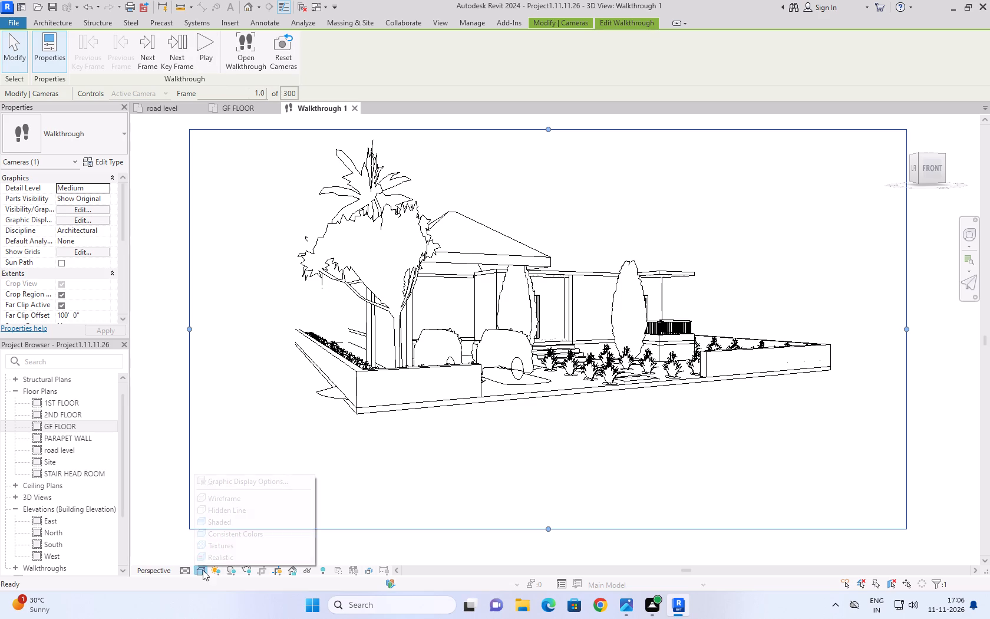
left_click(212, 556)
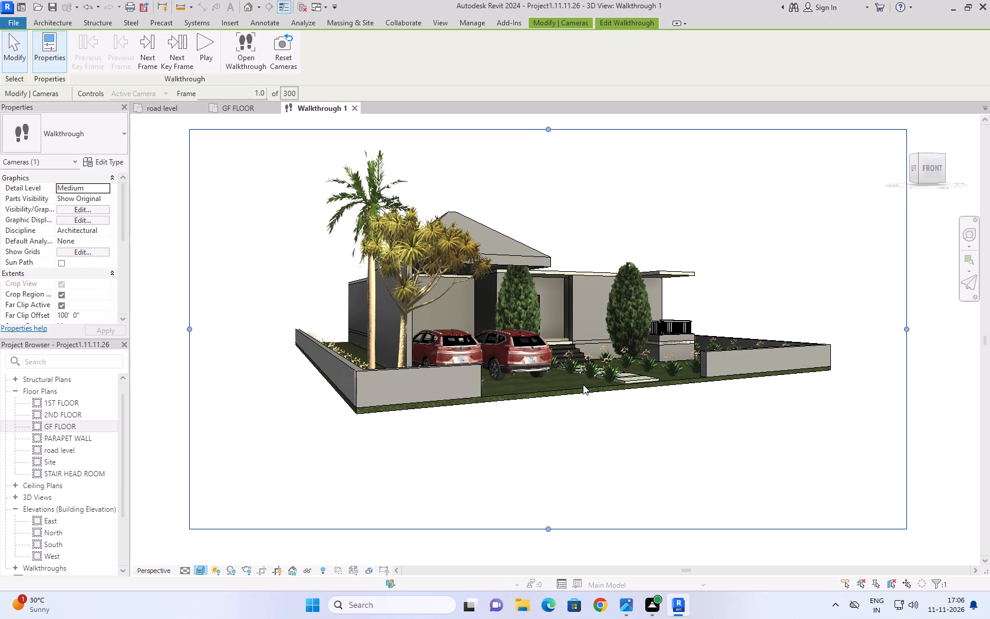
Play the walkthrough from frame 1 to preview the camera path around the house.
left_click(209, 50)
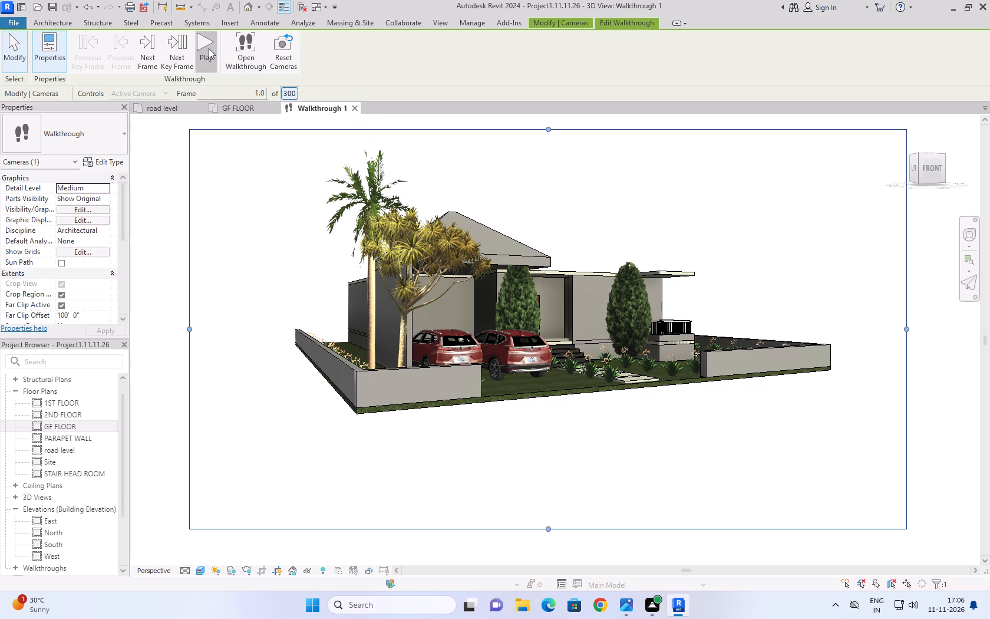
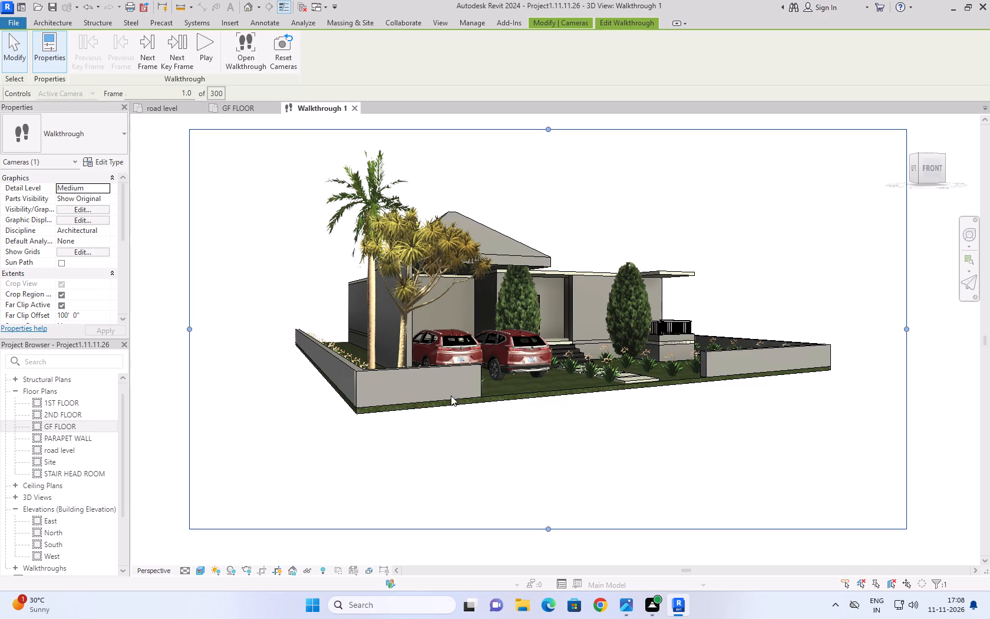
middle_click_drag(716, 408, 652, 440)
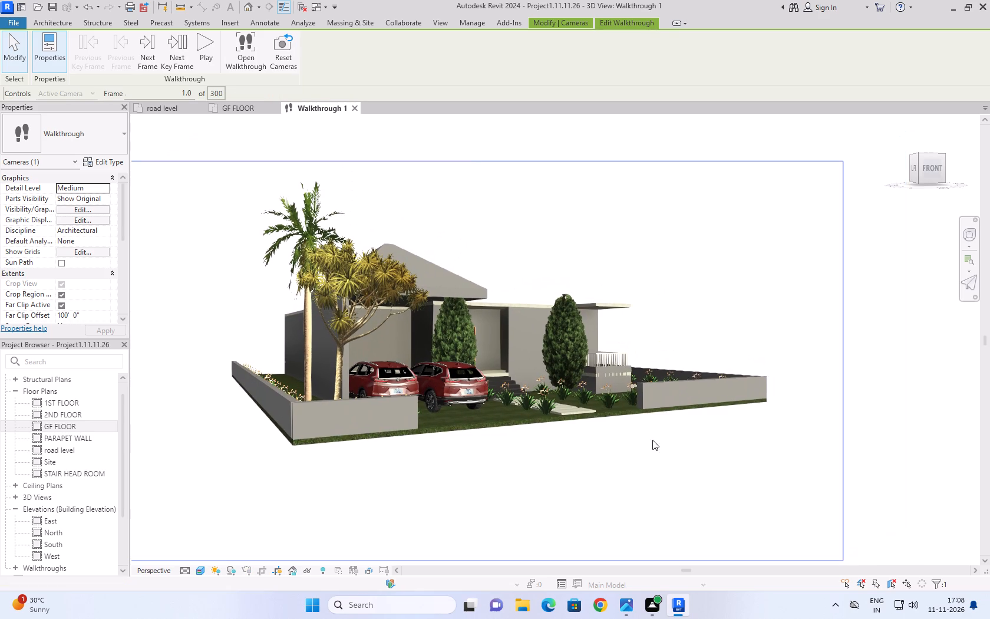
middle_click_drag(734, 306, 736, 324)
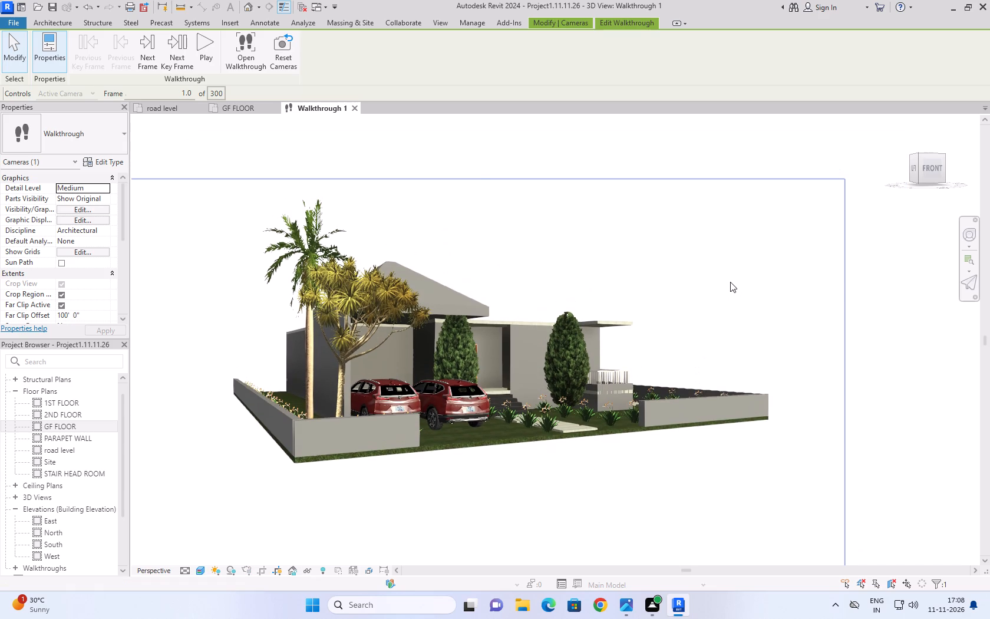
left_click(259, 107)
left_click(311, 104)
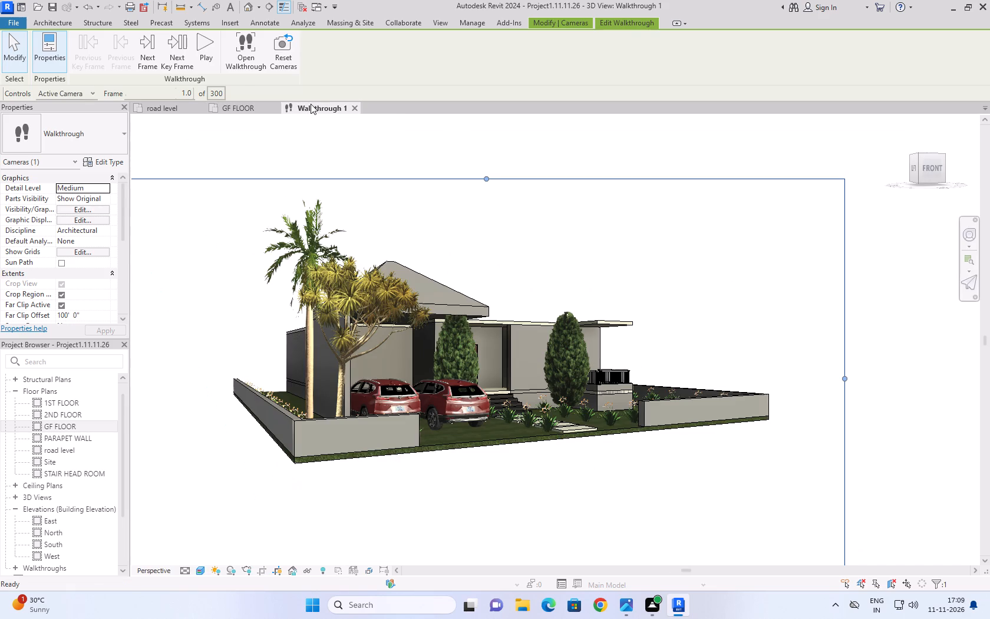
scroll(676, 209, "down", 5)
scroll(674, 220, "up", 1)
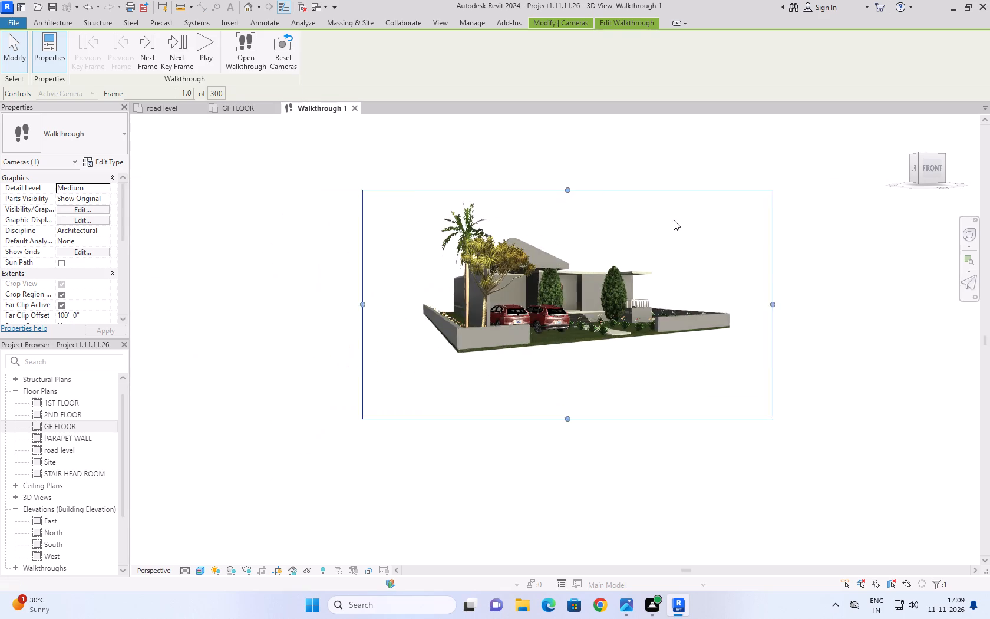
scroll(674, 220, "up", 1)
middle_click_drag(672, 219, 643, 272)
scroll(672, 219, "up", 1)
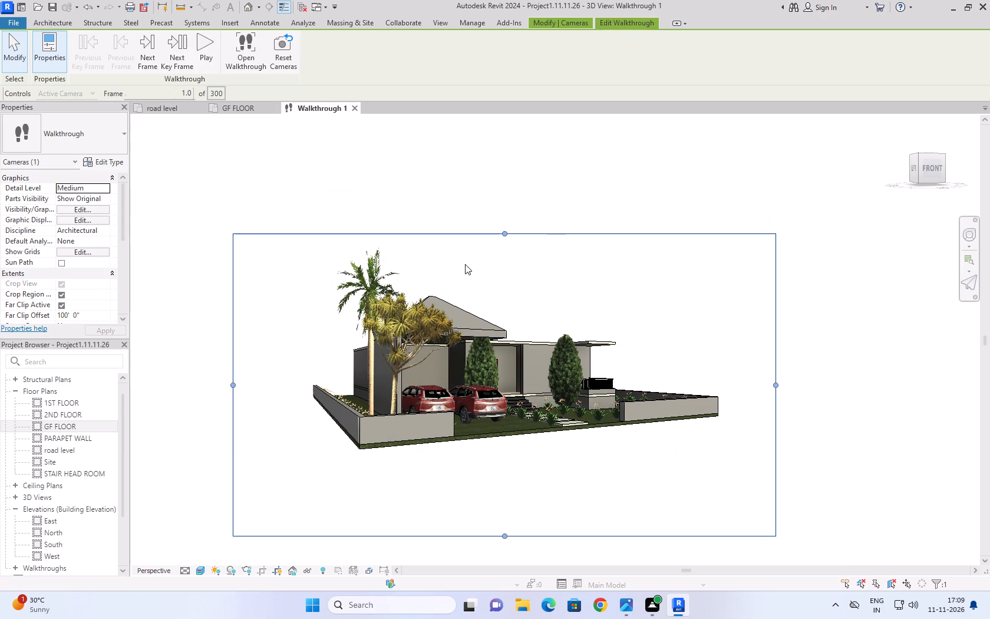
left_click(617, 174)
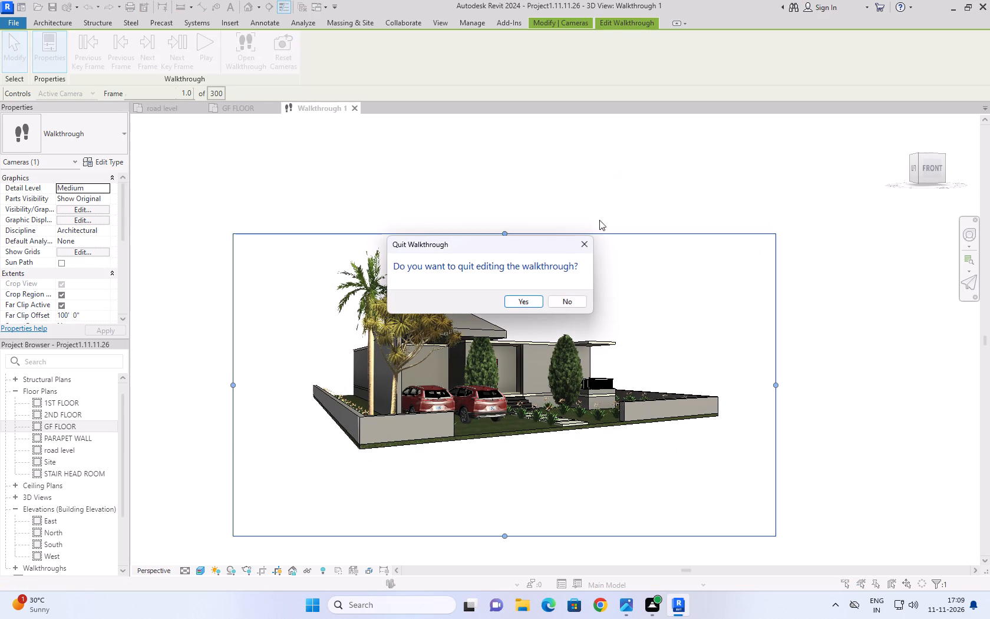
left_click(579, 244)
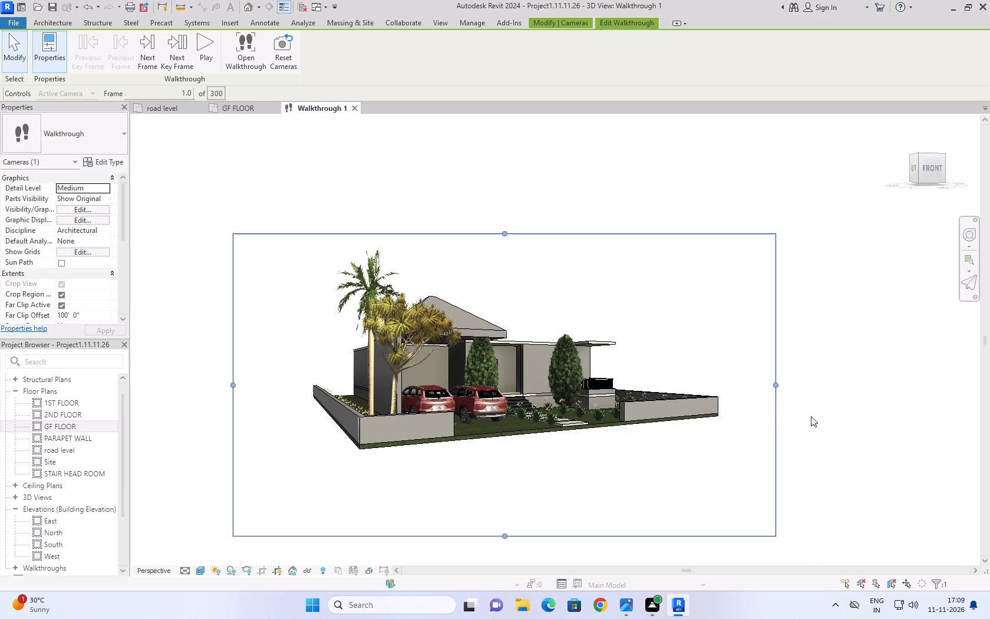
Tighten the frame 1 crop region on all four sides around the house and its boundary walls.
left_click_drag(232, 386, 255, 378)
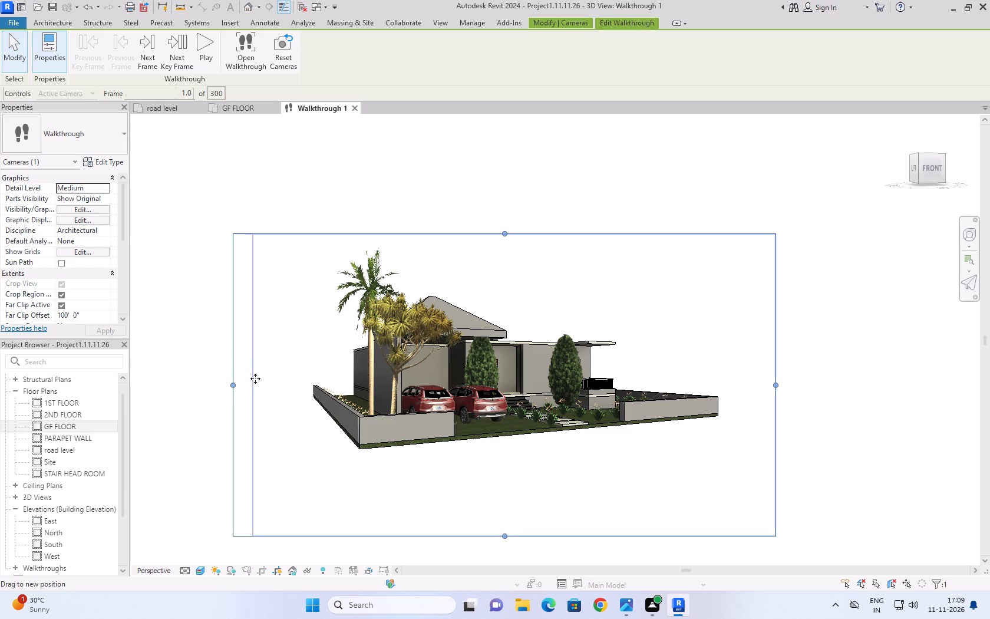
left_click_drag(255, 378, 268, 376)
left_click_drag(776, 388, 760, 413)
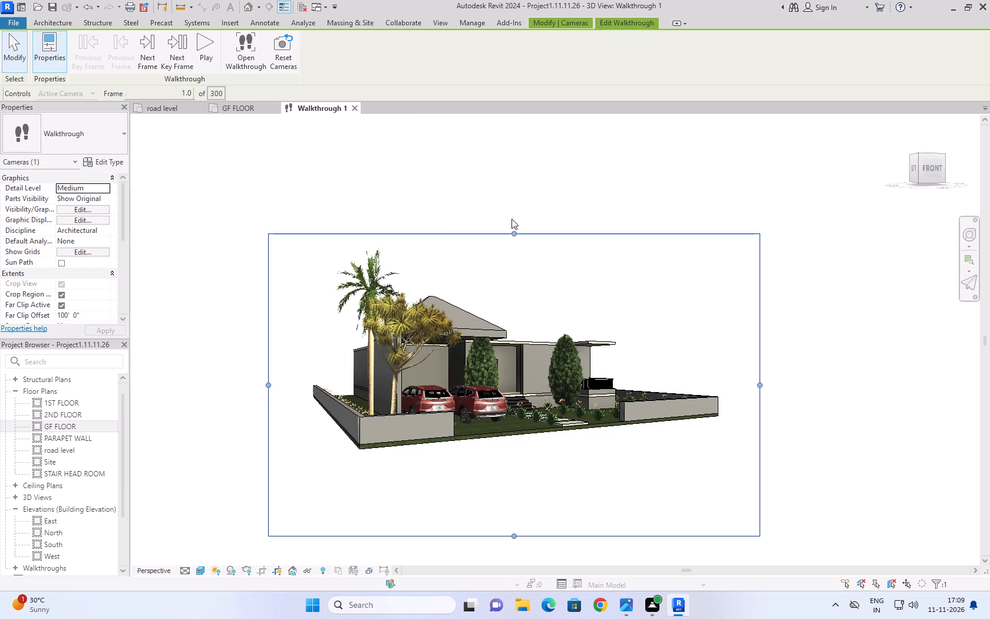
left_click_drag(516, 233, 523, 241)
left_click(549, 186)
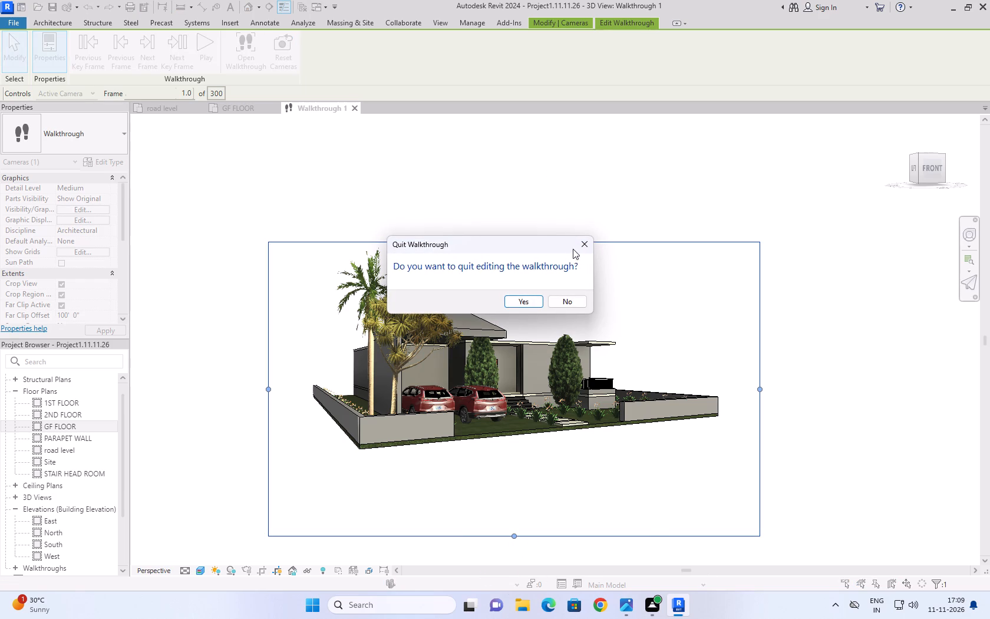
left_click(577, 242)
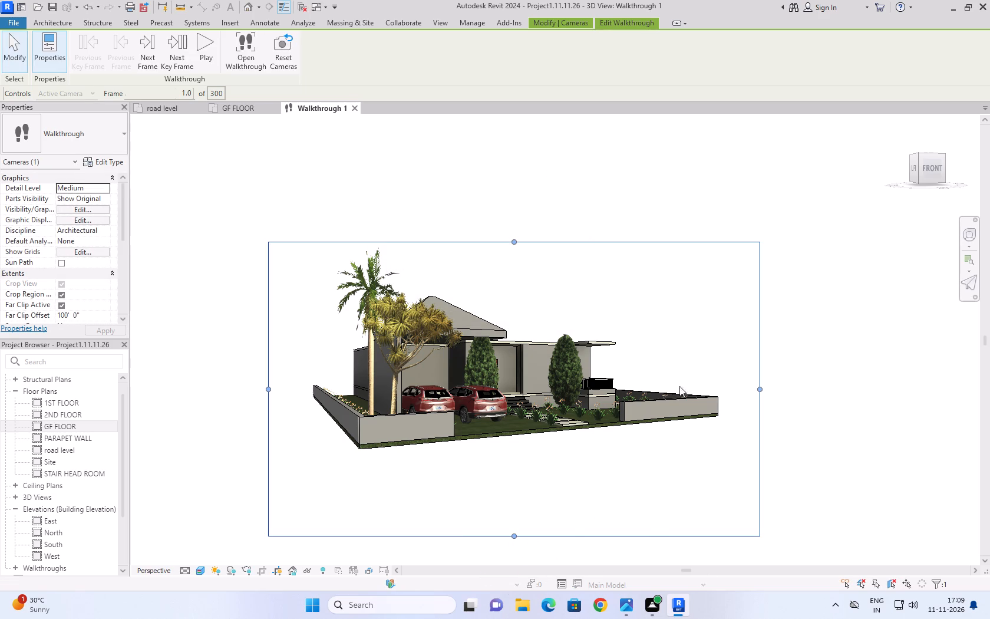
left_click(538, 181)
left_click(591, 240)
left_click_drag(511, 539, 517, 497)
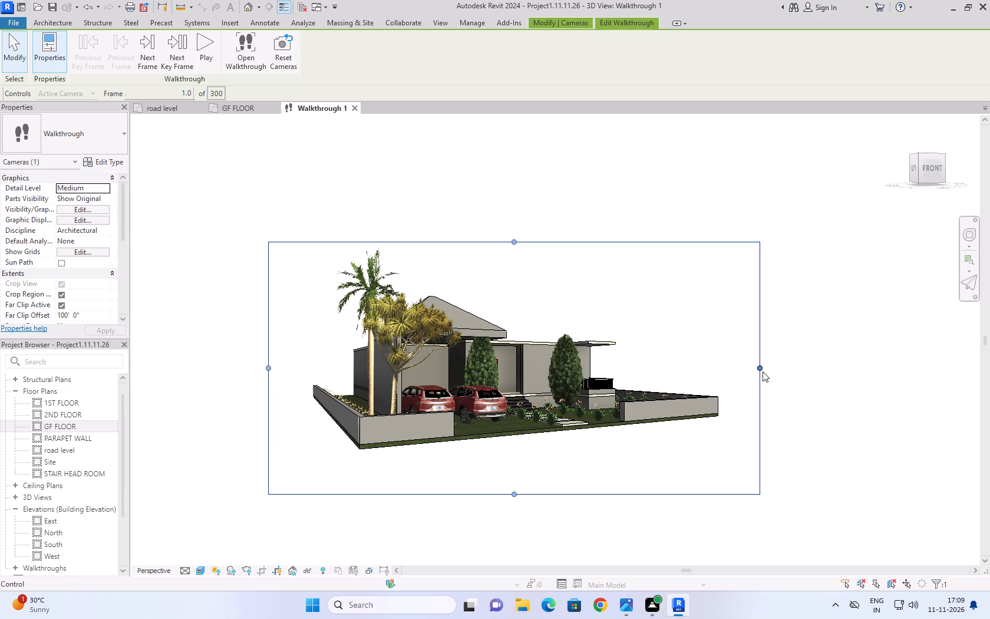
left_click_drag(760, 370, 738, 371)
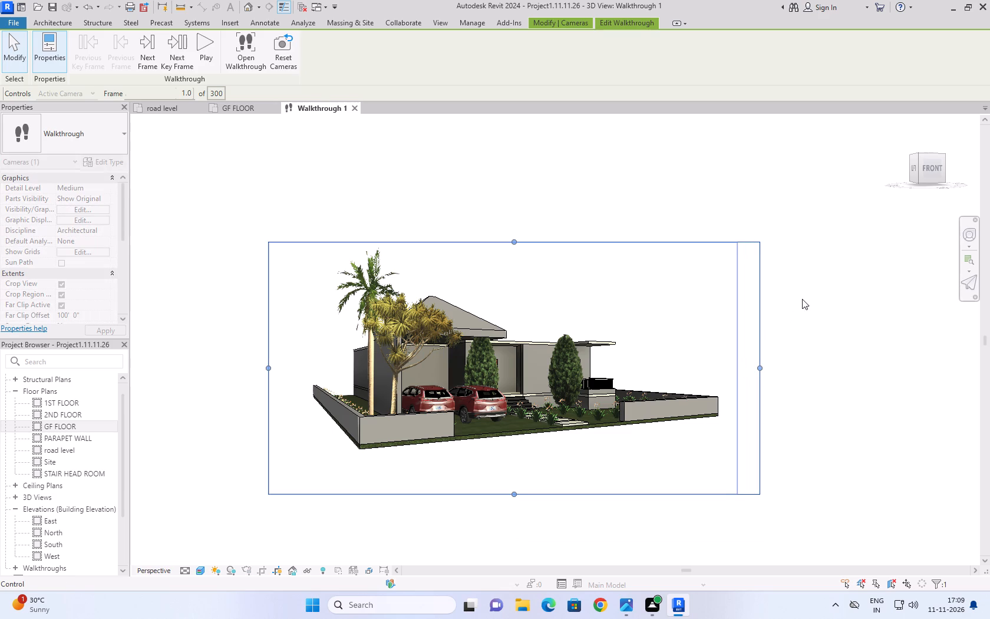
left_click(802, 299)
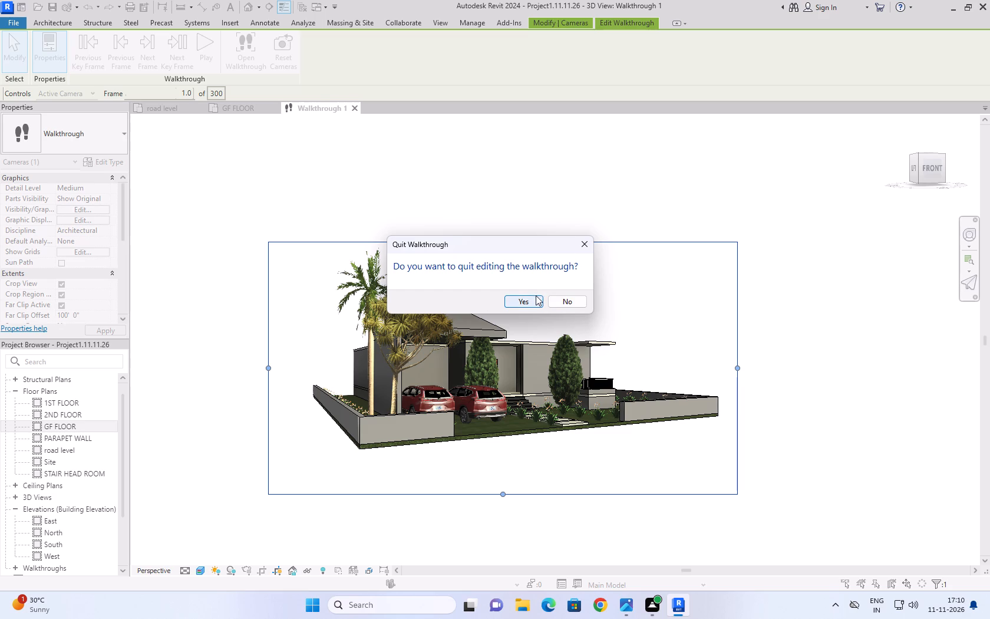
left_click(582, 243)
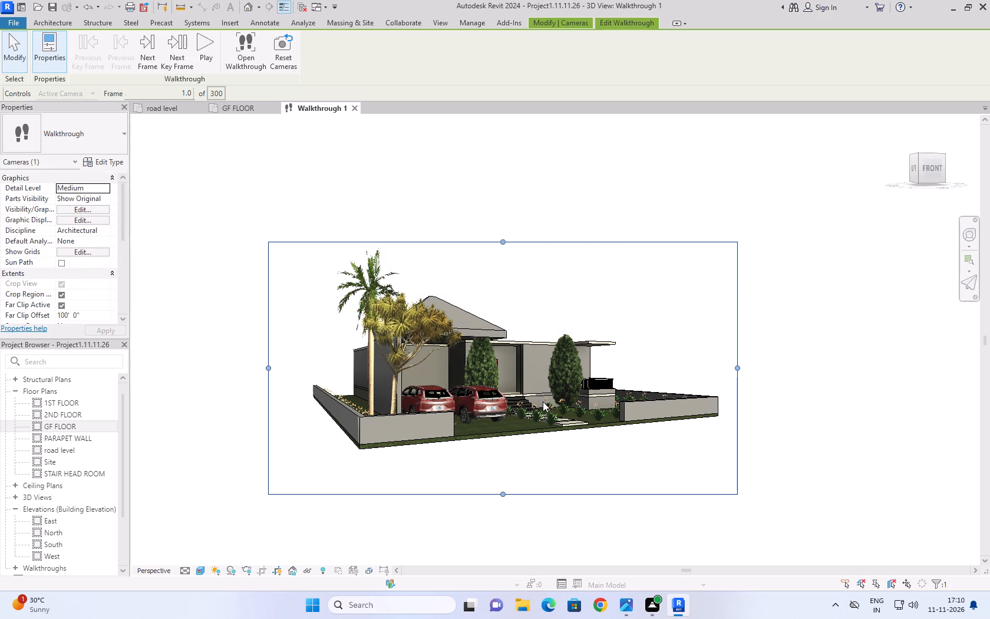
Orbit the frame 1 camera to face the house front, and extend the crop at the bottom and left to include the whole plot.
middle_click_drag(619, 309, 566, 351, "shift")
scroll(570, 310, "down", 3)
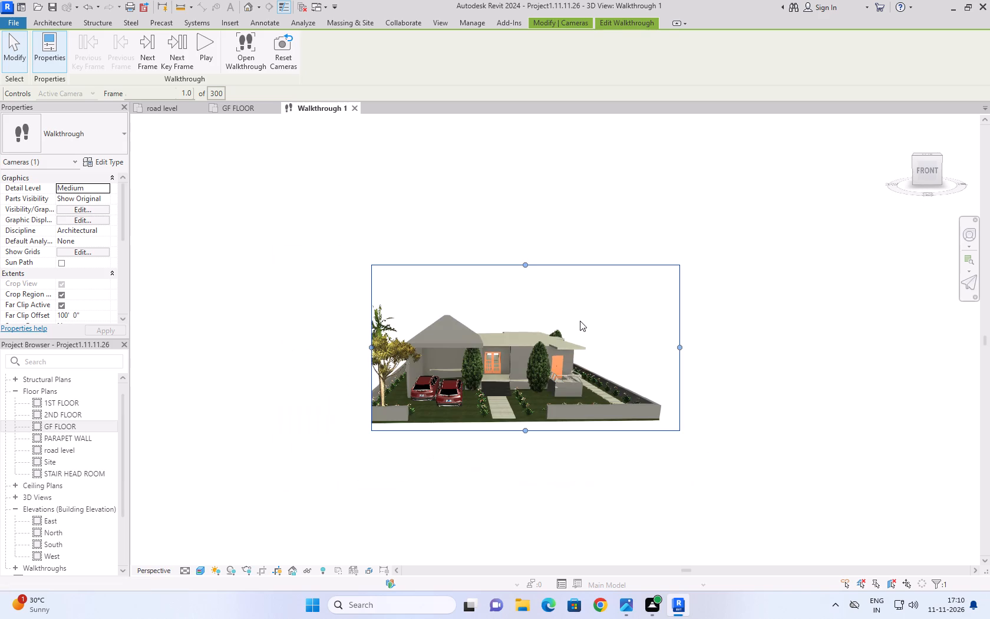
left_click_drag(526, 429, 521, 498)
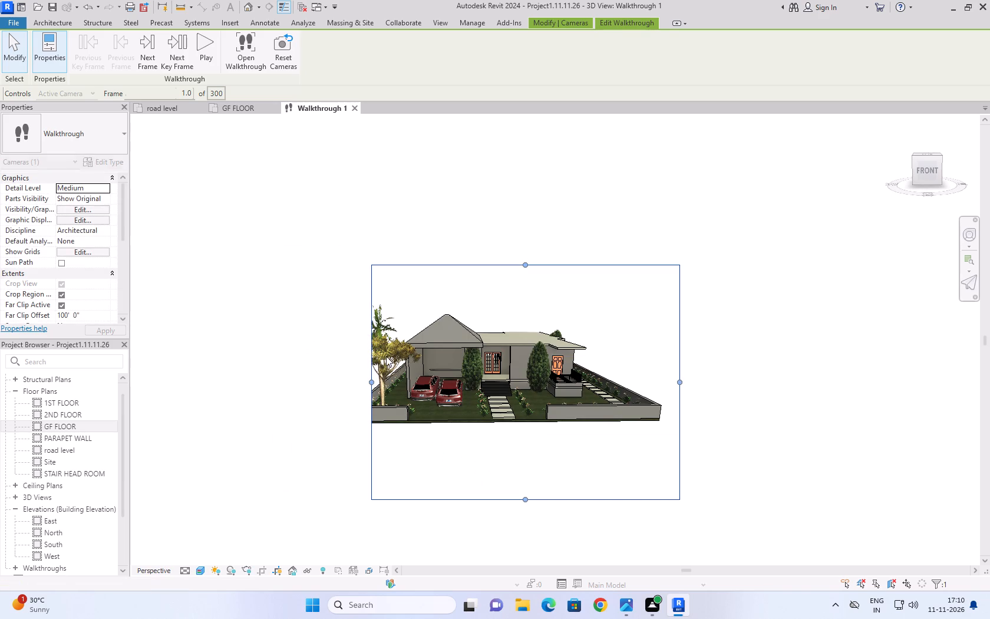
left_click_drag(372, 381, 336, 376)
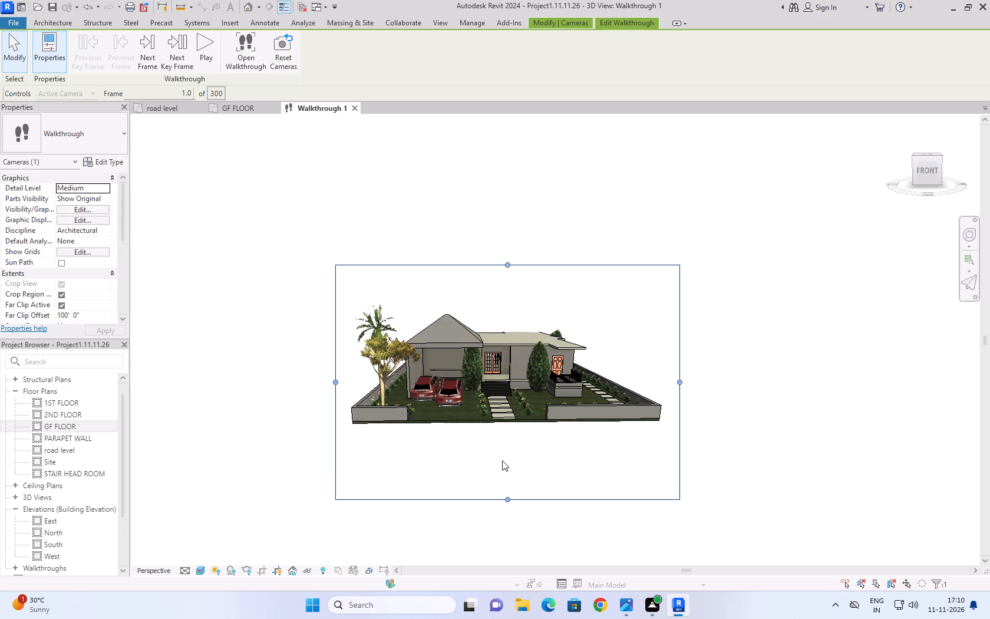
Orbit the frame 1 camera to a raised front-right corner view, and extend the left and bottom crop edges beyond the plot walls.
right_click_drag(587, 308, 532, 380, "shift")
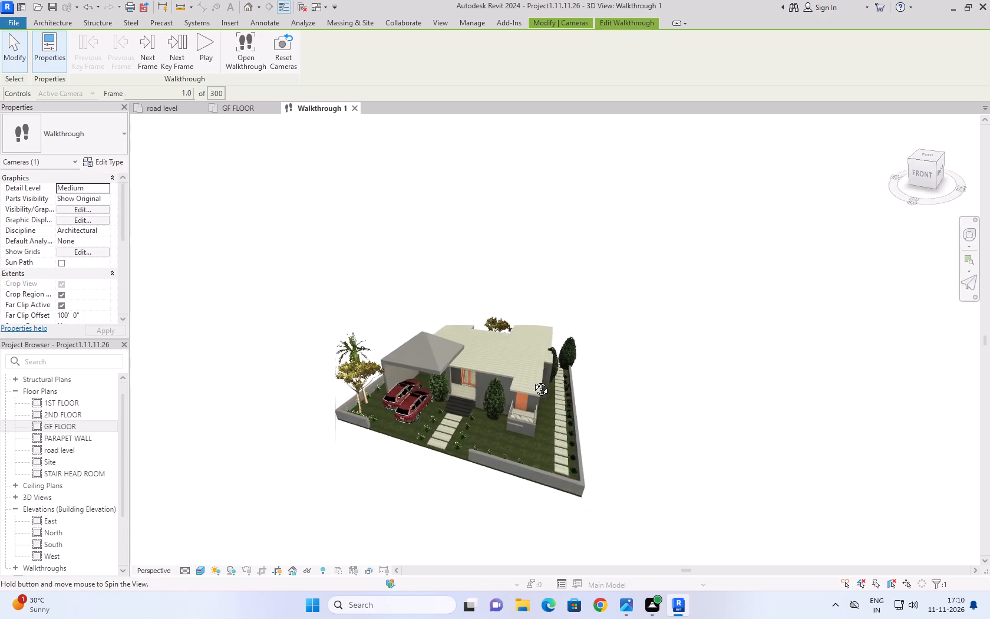
right_click_drag(532, 380, 514, 378, "shift")
right_click(514, 378, "shift")
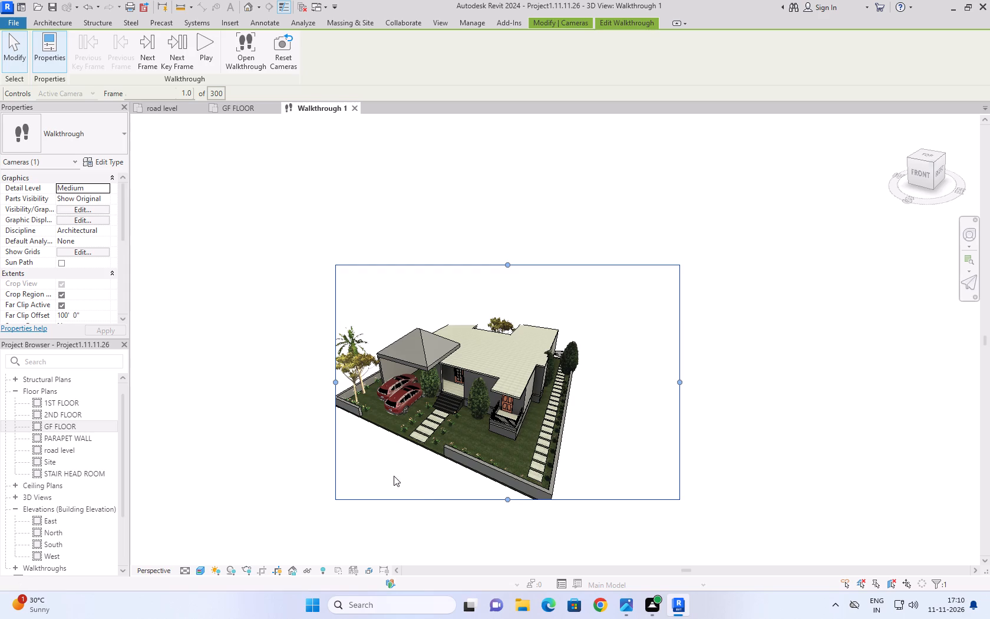
left_click_drag(333, 380, 280, 369)
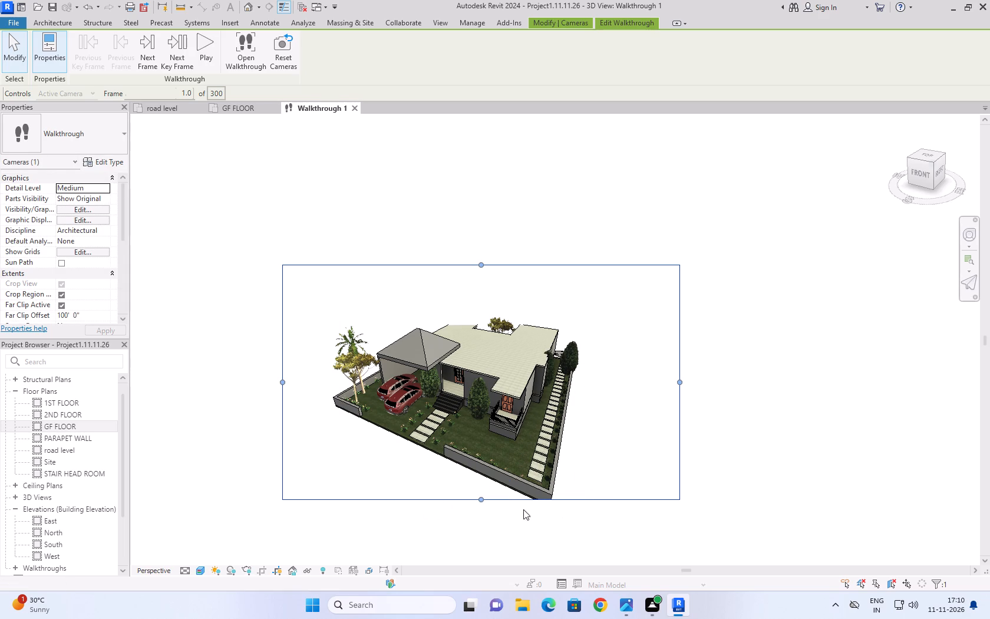
left_click_drag(482, 500, 481, 526)
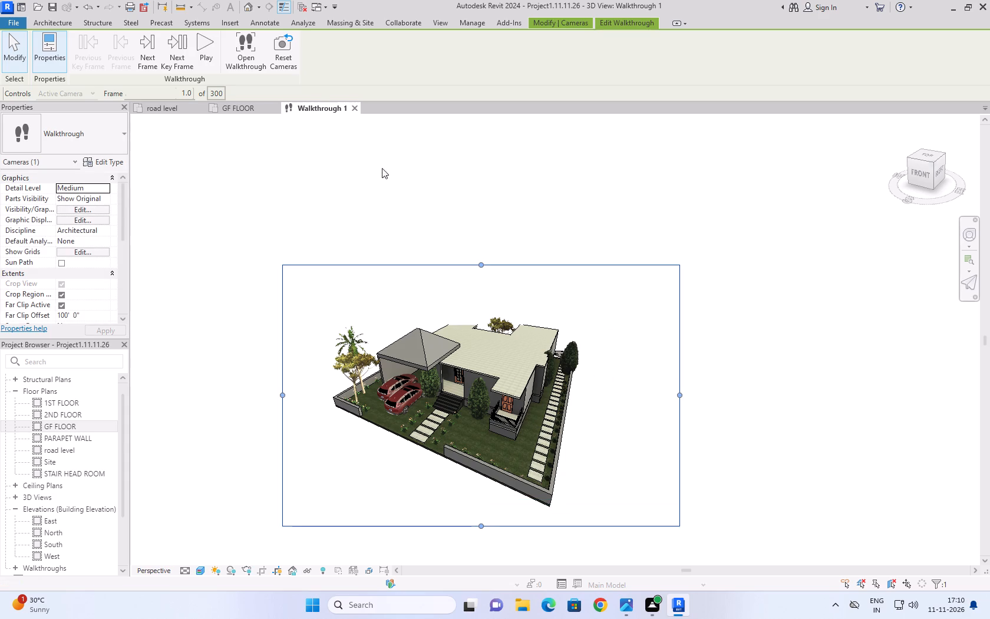
Trim the frame 1 crop at the top, both sides and bottom, leaving a narrow margin around the raised corner view.
left_click(197, 50)
left_click_drag(481, 265, 476, 237)
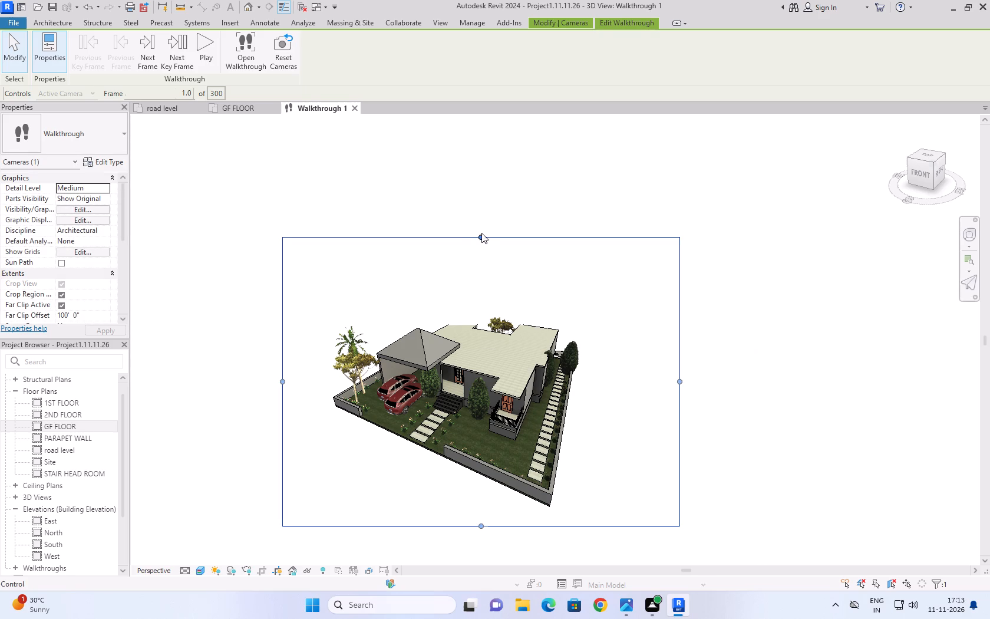
left_click_drag(480, 232, 485, 268)
left_click(543, 182)
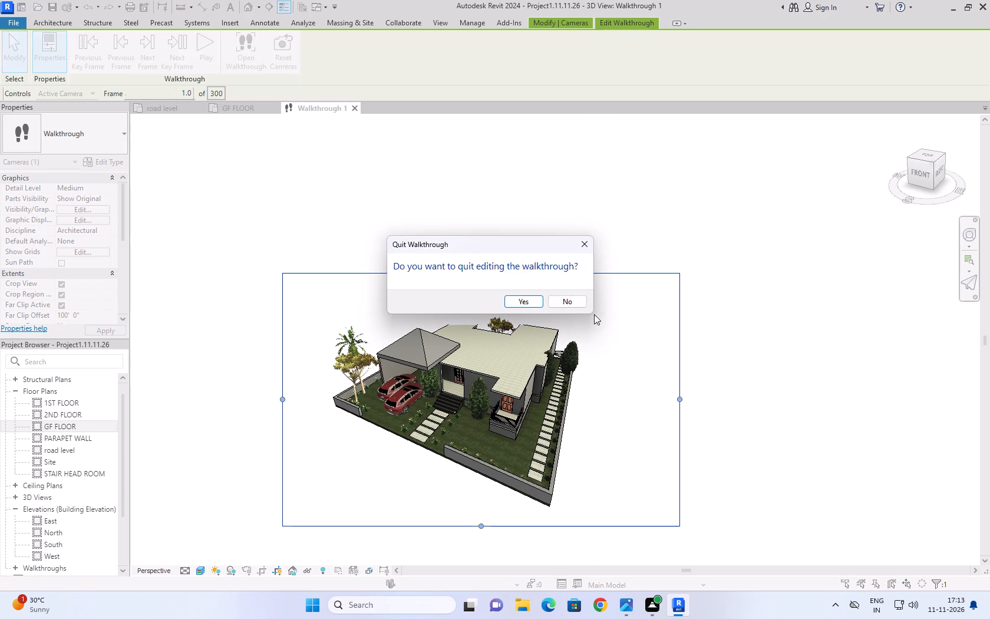
left_click(582, 250)
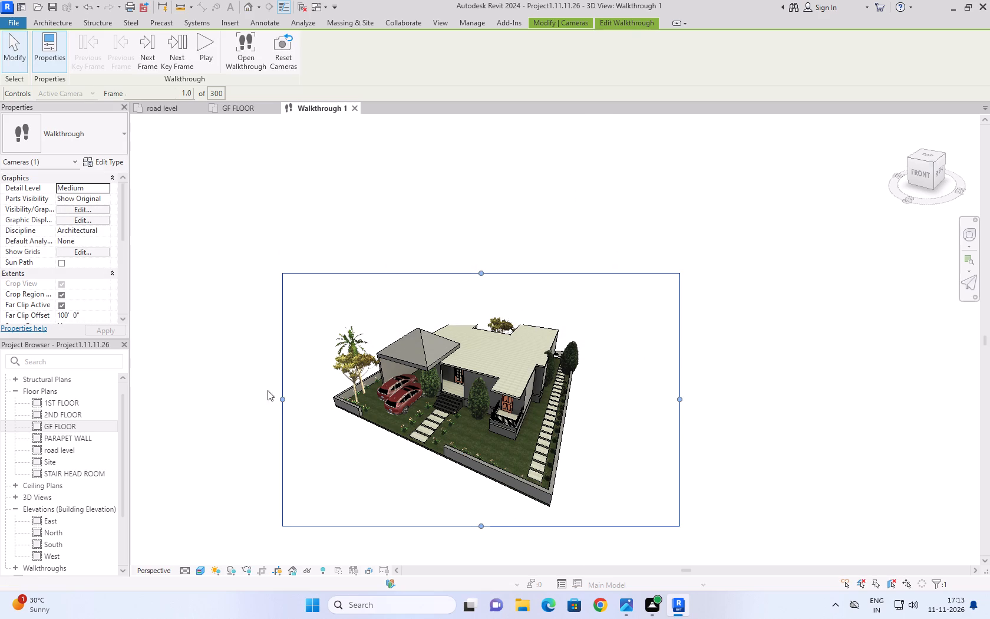
left_click_drag(282, 399, 305, 411)
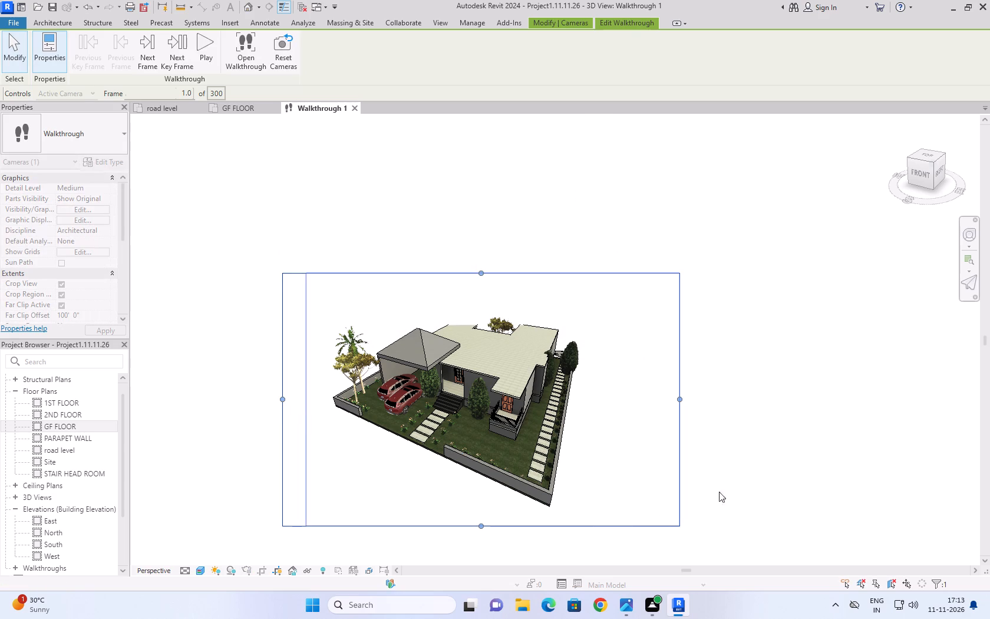
left_click(757, 441)
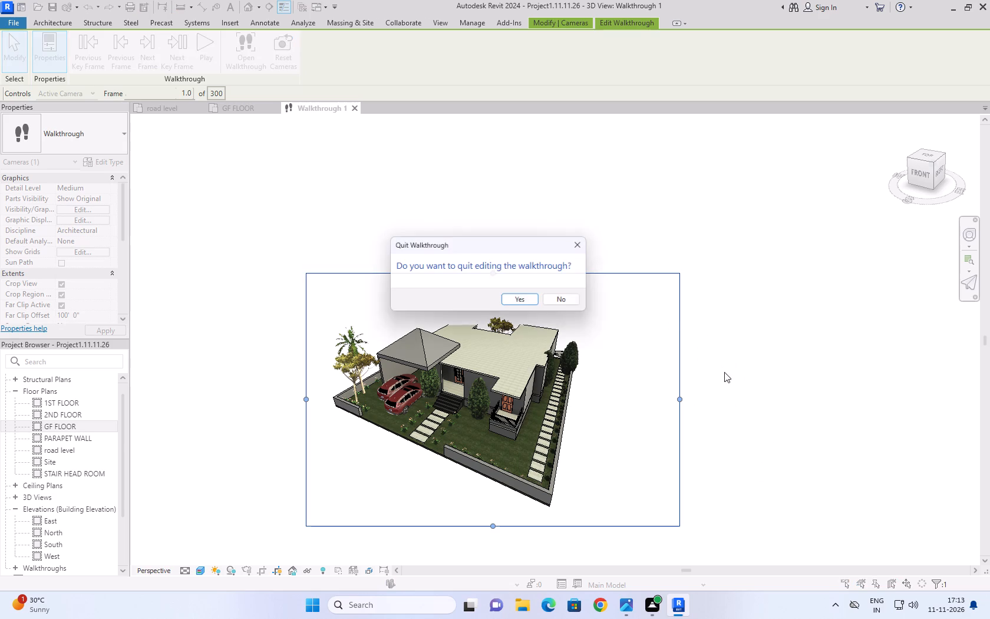
left_click(582, 243)
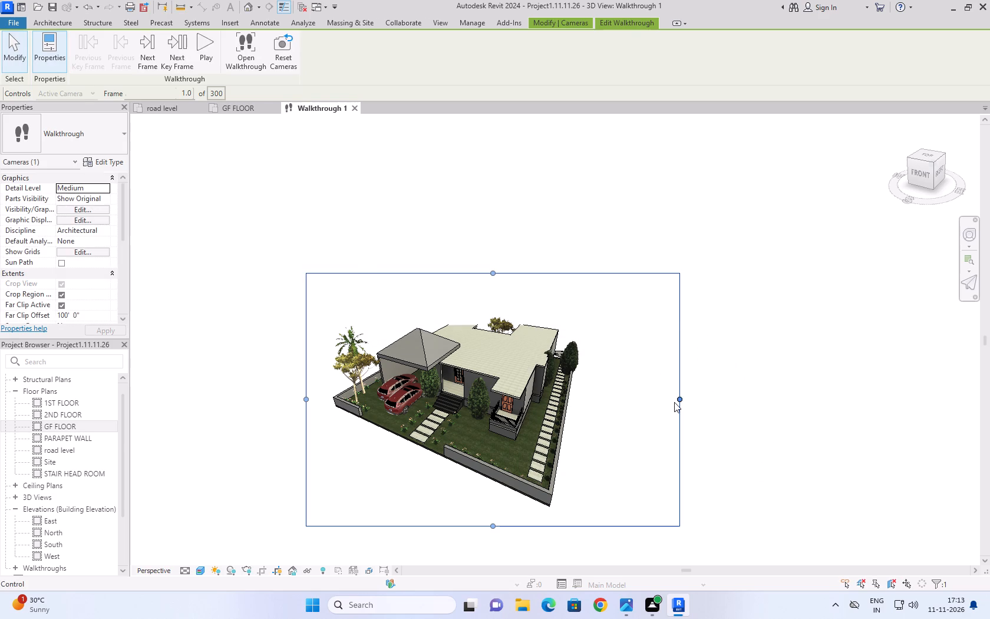
left_click_drag(682, 399, 639, 396)
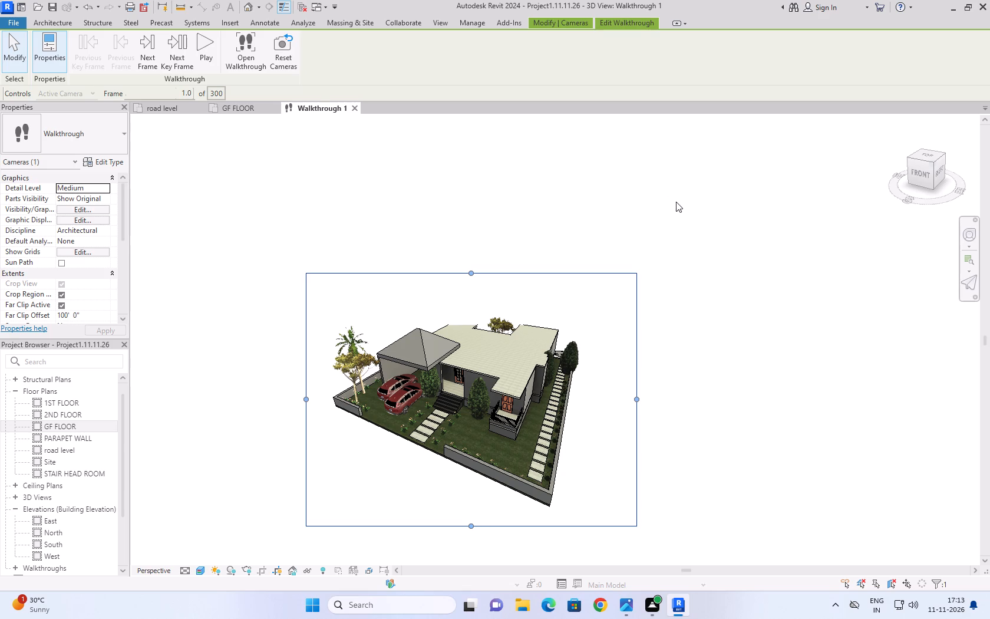
left_click(716, 255)
left_click(588, 241)
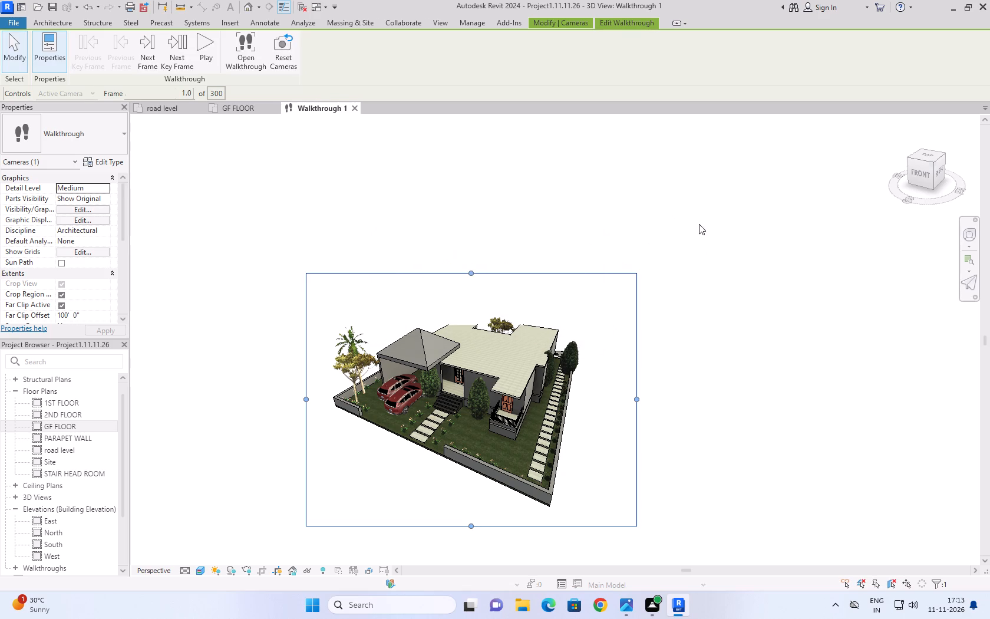
left_click(681, 345)
left_click(589, 250)
left_click_drag(470, 526, 466, 516)
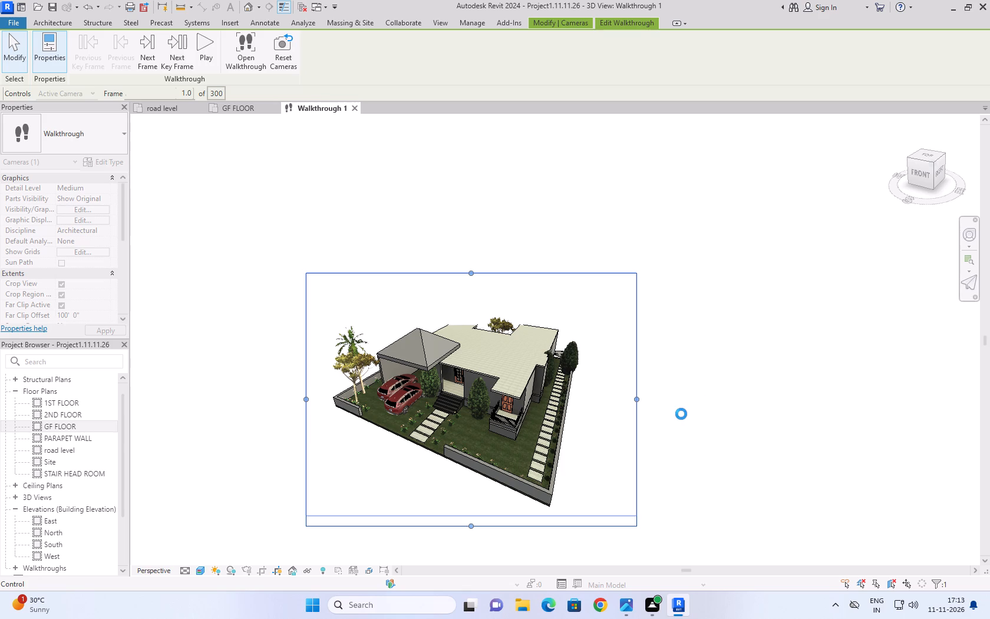
Trim the right edge of the frame 1 crop closer to the plot's side boundary wall.
left_click_drag(638, 393, 621, 403)
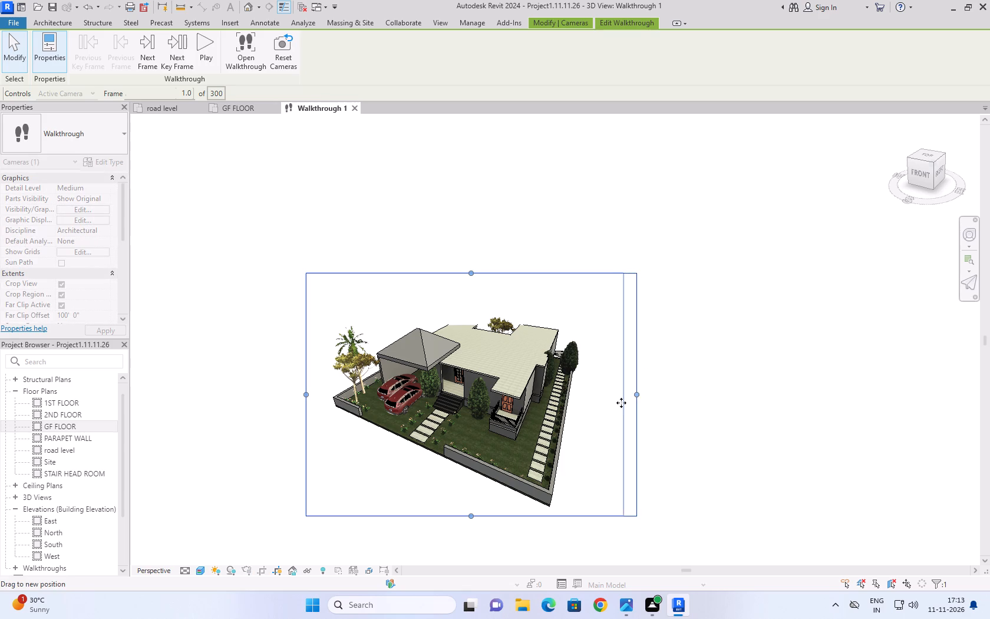
left_click_drag(621, 403, 612, 407)
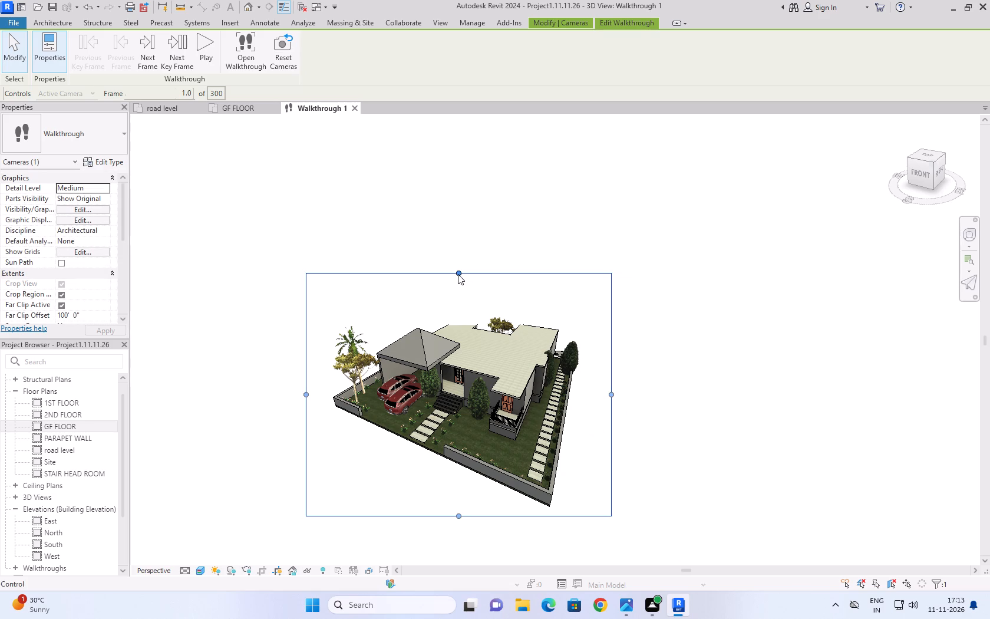
left_click(535, 178)
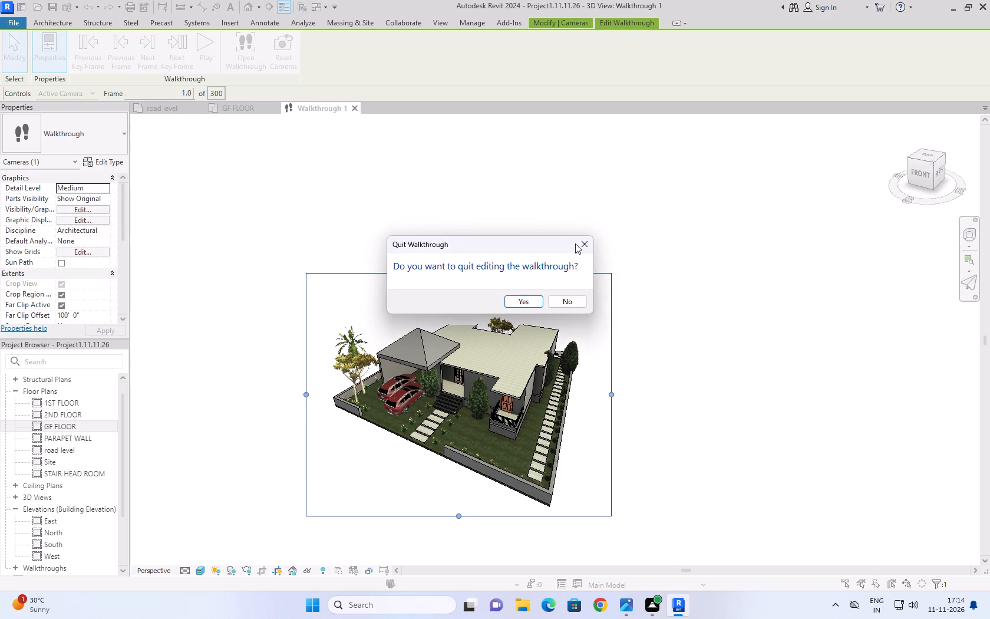
left_click(580, 242)
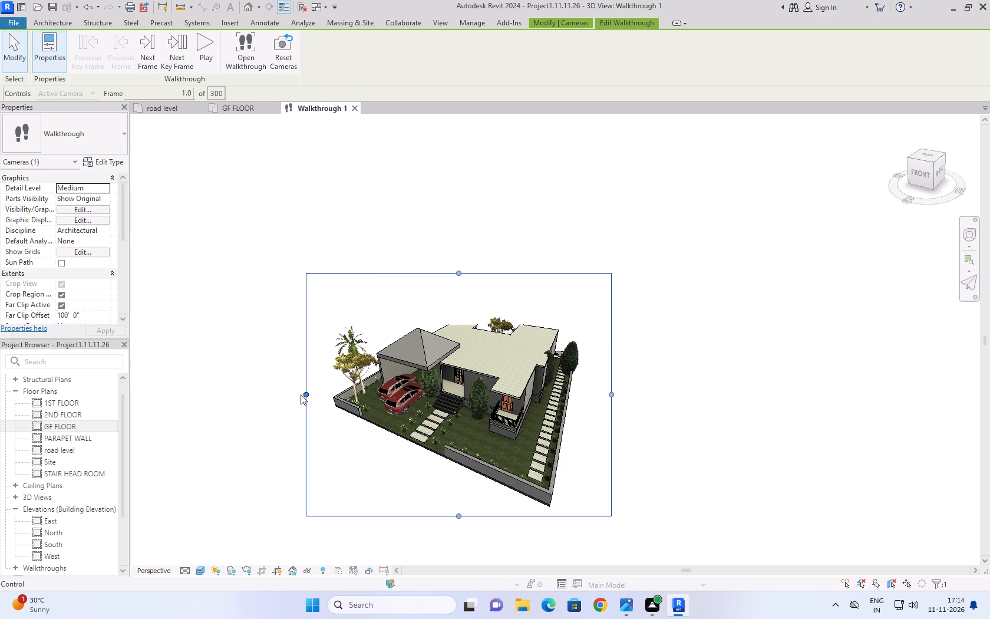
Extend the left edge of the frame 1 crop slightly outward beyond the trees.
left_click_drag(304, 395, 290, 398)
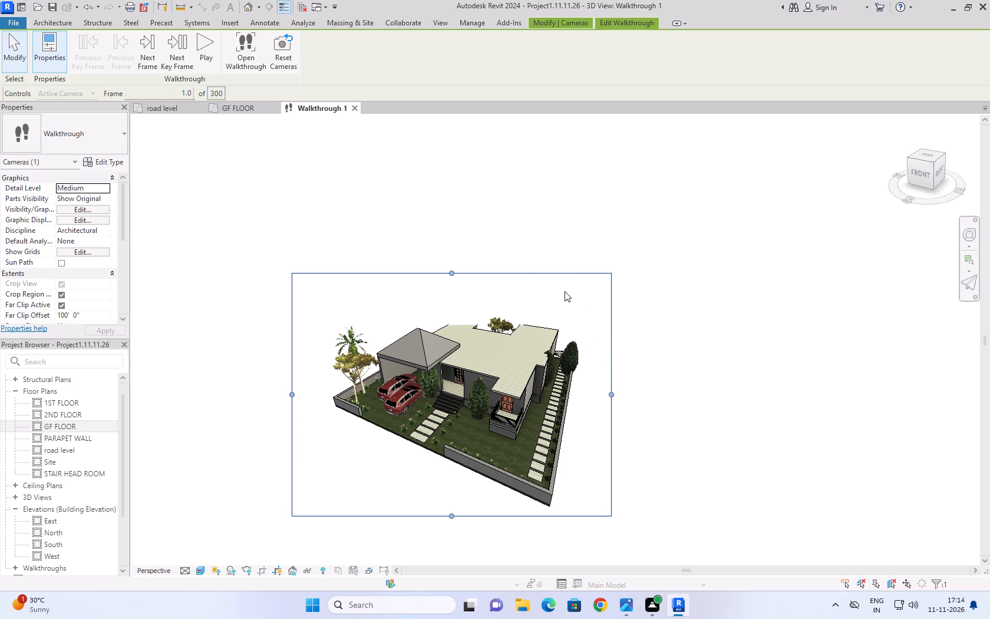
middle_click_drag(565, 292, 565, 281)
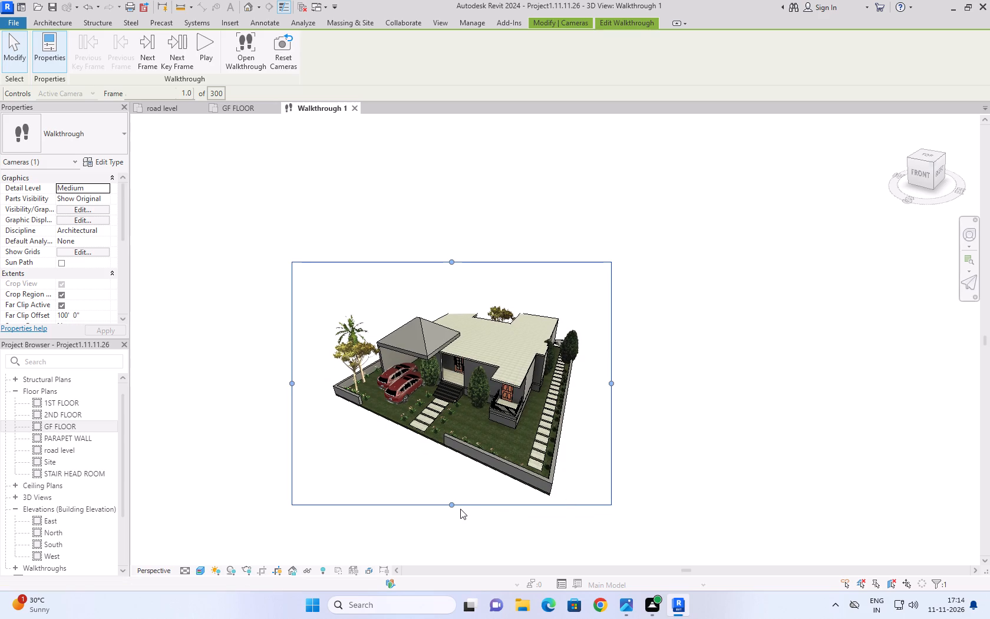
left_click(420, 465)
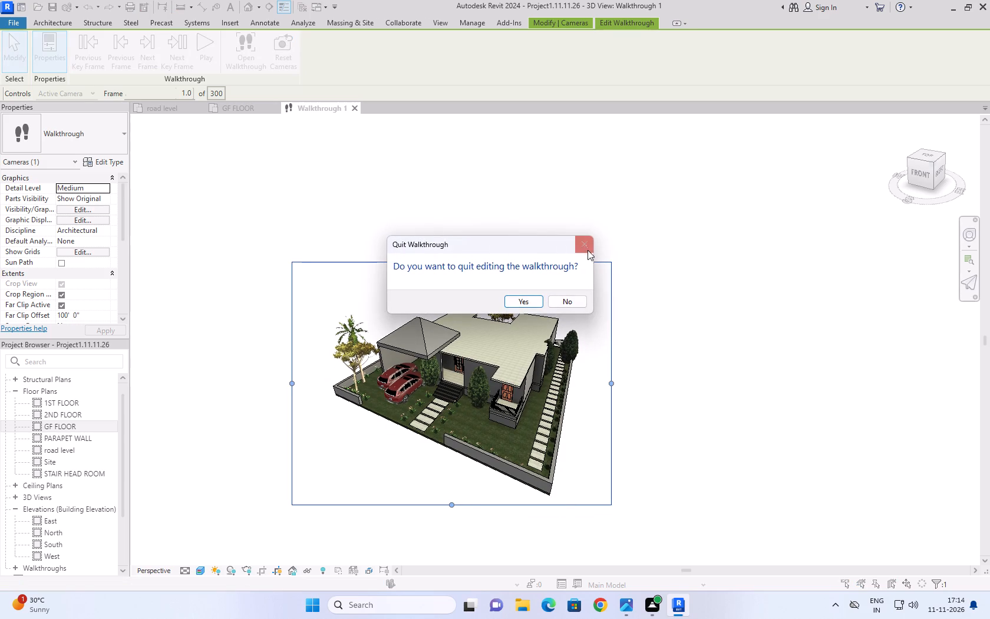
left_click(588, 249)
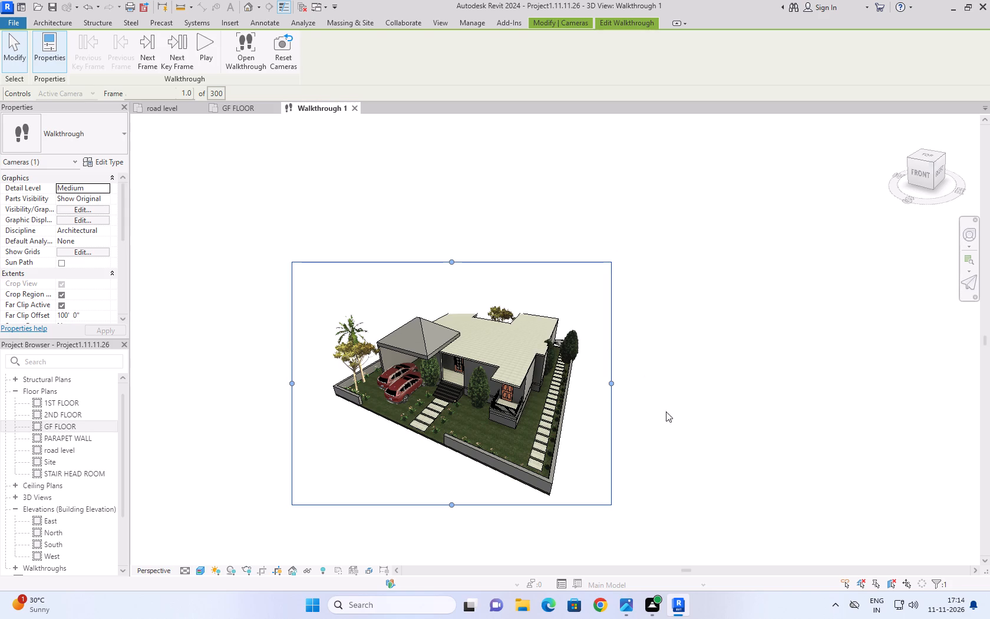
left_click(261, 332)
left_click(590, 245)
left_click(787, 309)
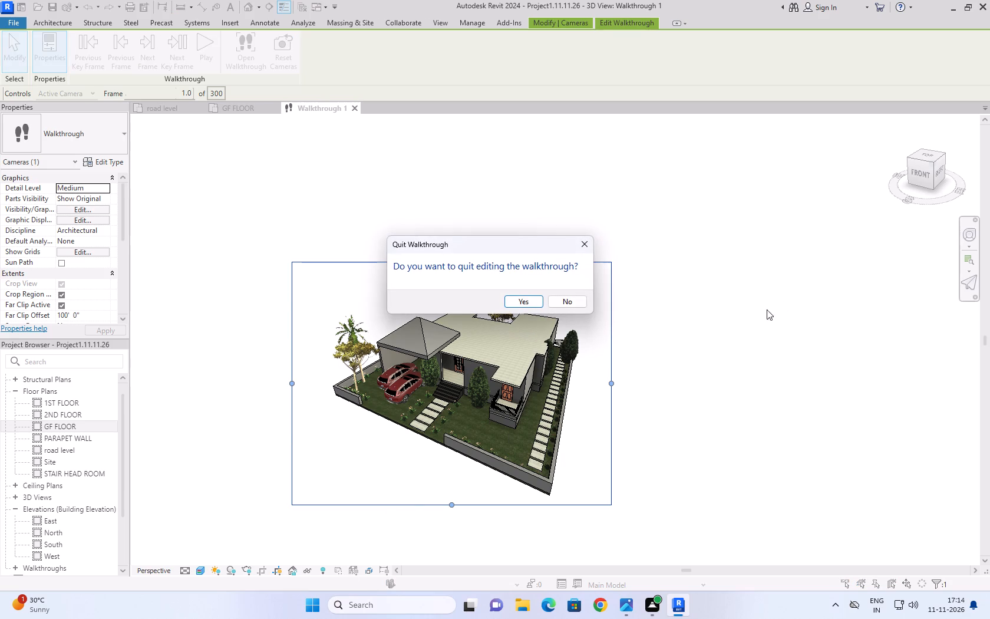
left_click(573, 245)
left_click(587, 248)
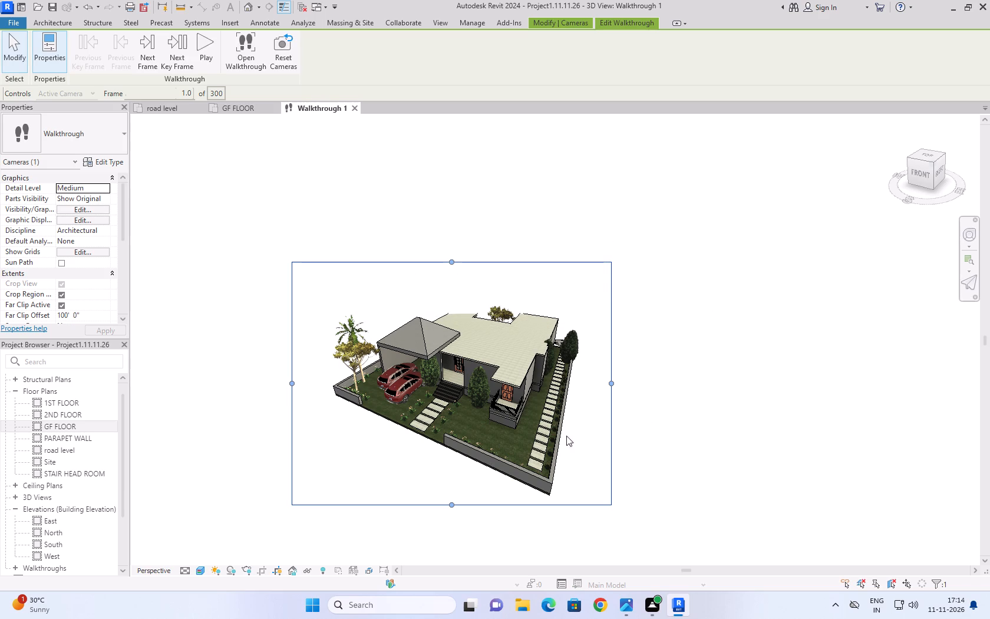
Examine the house front, parked cars, entrance steps and planting closely in the frame 1 walkthrough view.
scroll(527, 464, "up", 5)
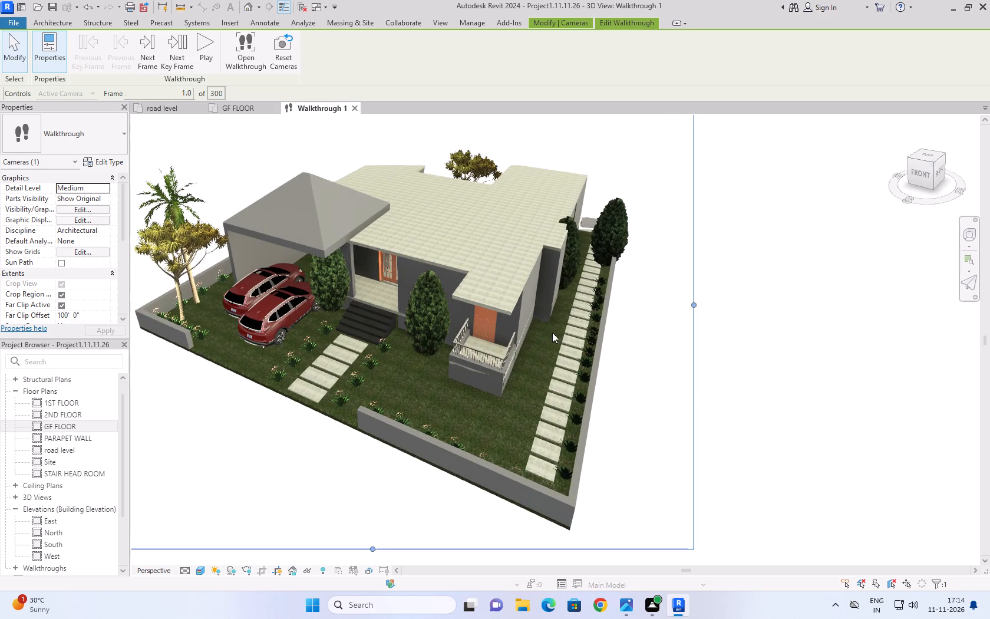
middle_click_drag(556, 325, 564, 414)
scroll(328, 399, "up", 5)
middle_click_drag(423, 343, 423, 343)
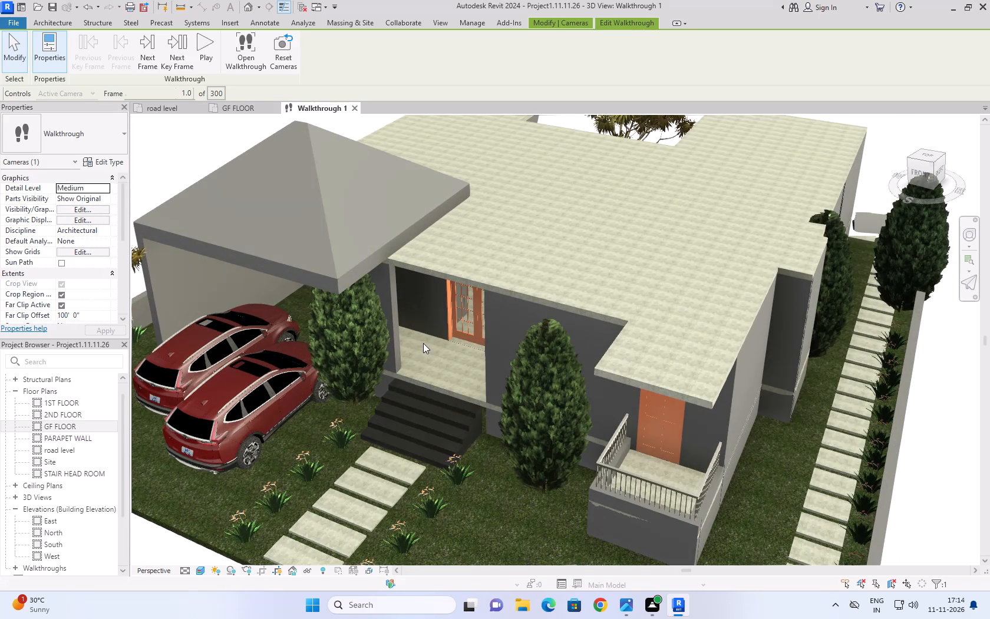
middle_click_drag(423, 343, 478, 406)
scroll(424, 343, "down", 1)
scroll(460, 440, "down", 4)
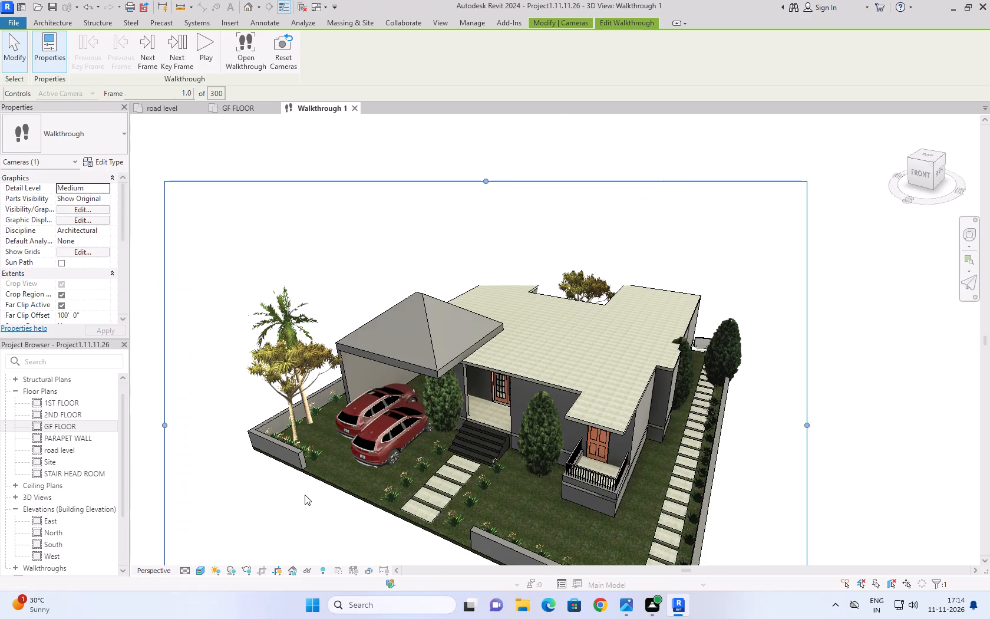
scroll(330, 482, "up", 7)
middle_click_drag(349, 371, 368, 330)
scroll(366, 338, "down", 4)
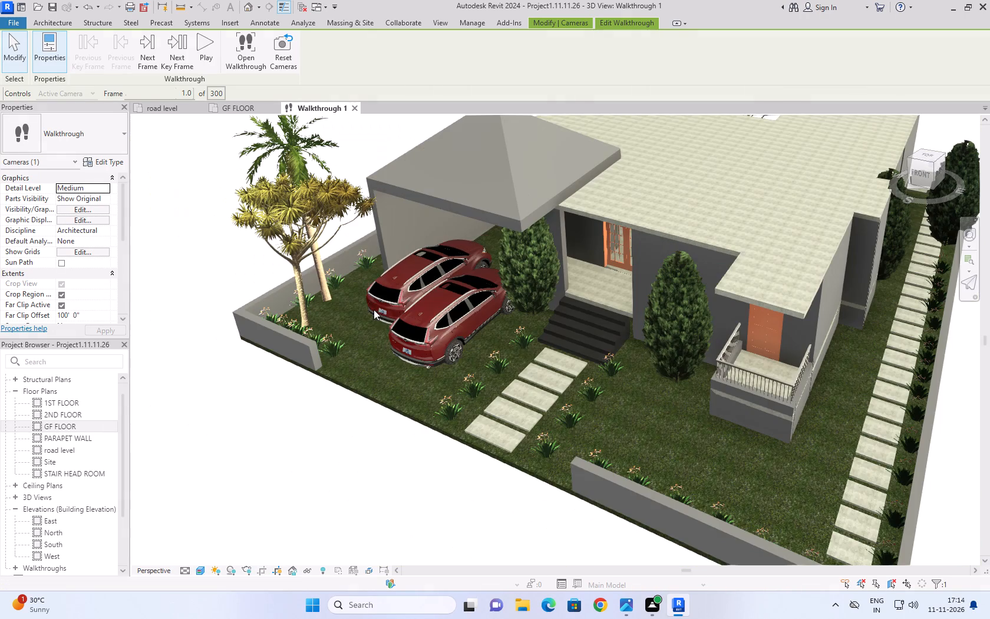
scroll(425, 437, "down", 5)
scroll(428, 379, "down", 4)
scroll(445, 433, "down", 1)
scroll(445, 433, "up", 5)
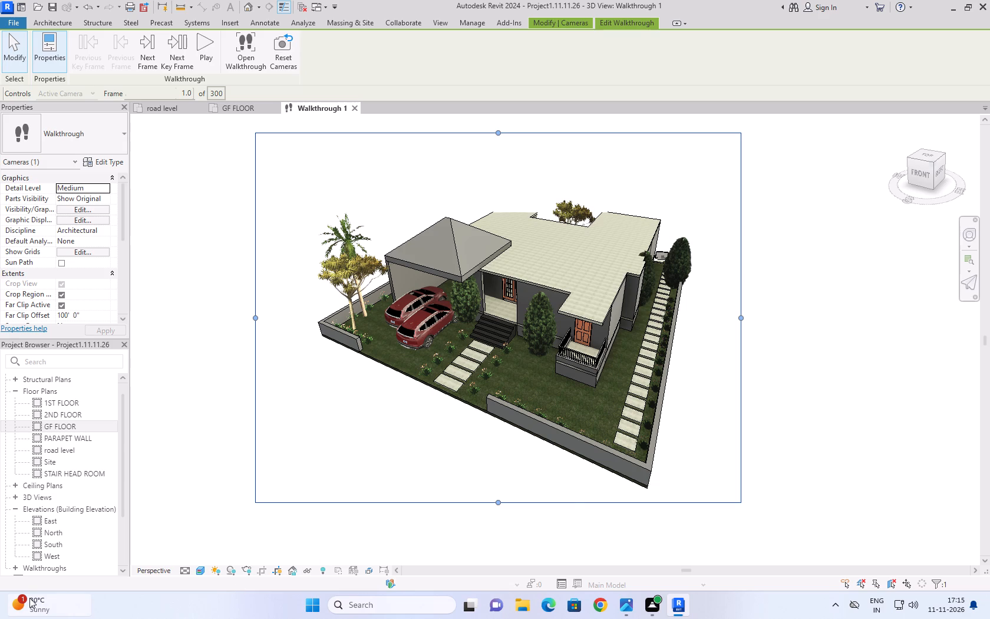
scroll(29, 598, "down", 1)
Trim the frame 1 crop inward at the left and top edges, leaving a narrower margin around the house and plot.
left_click_drag(256, 316, 269, 319)
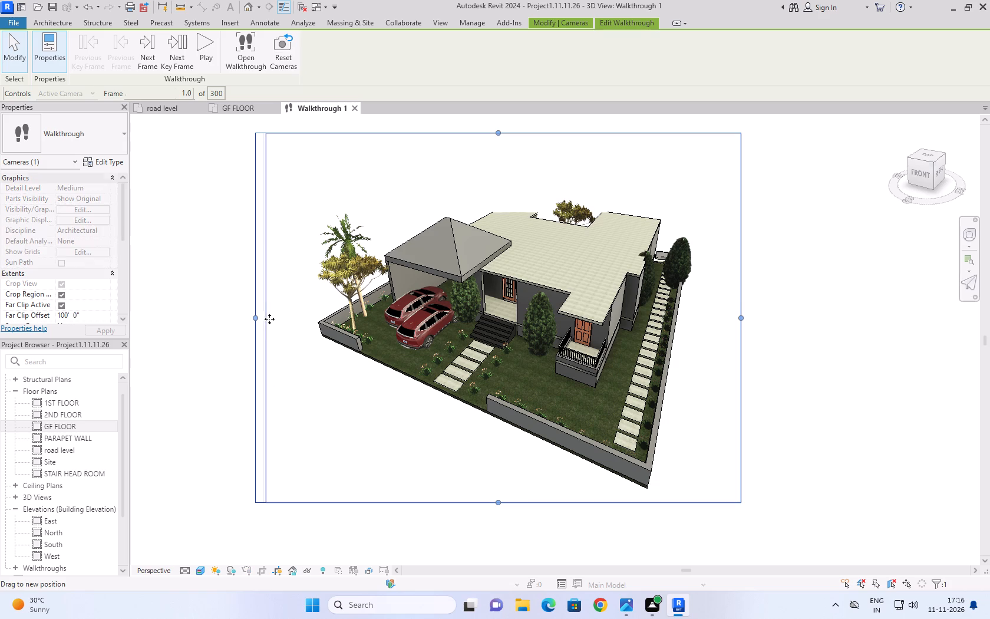
left_click_drag(269, 319, 276, 320)
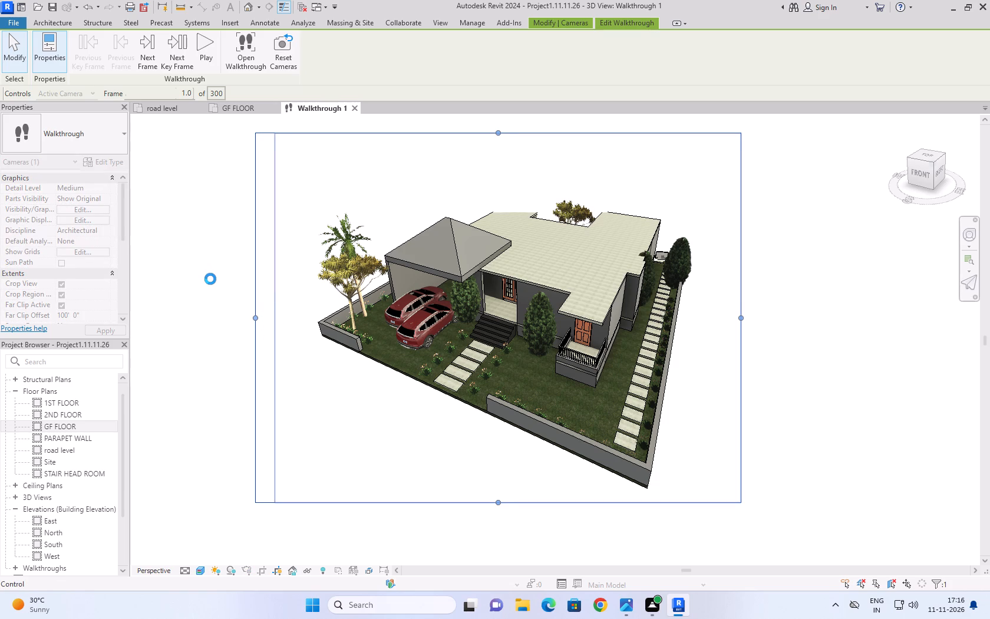
left_click(209, 281)
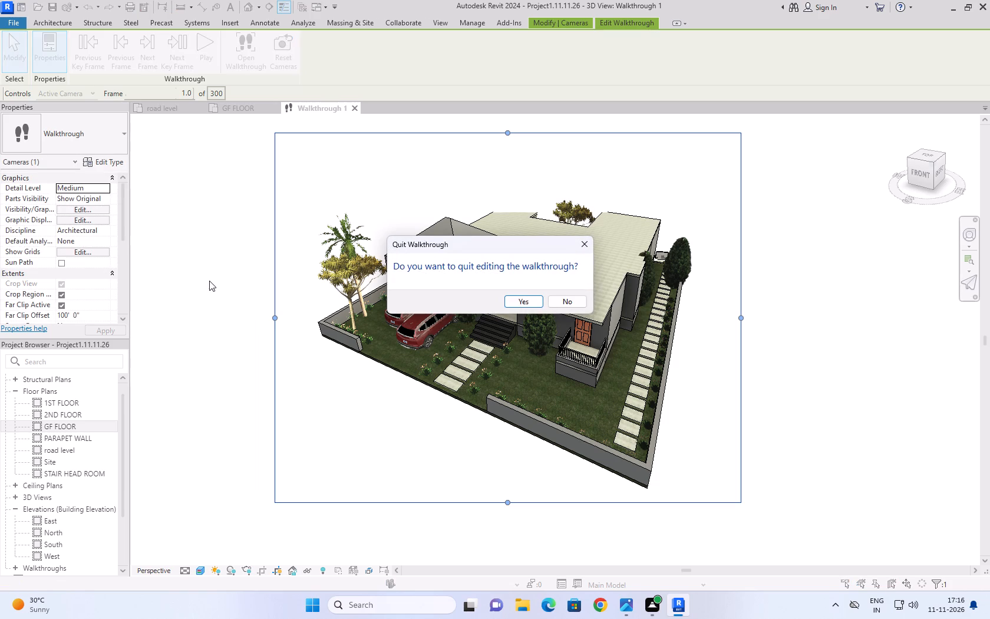
left_click(576, 242)
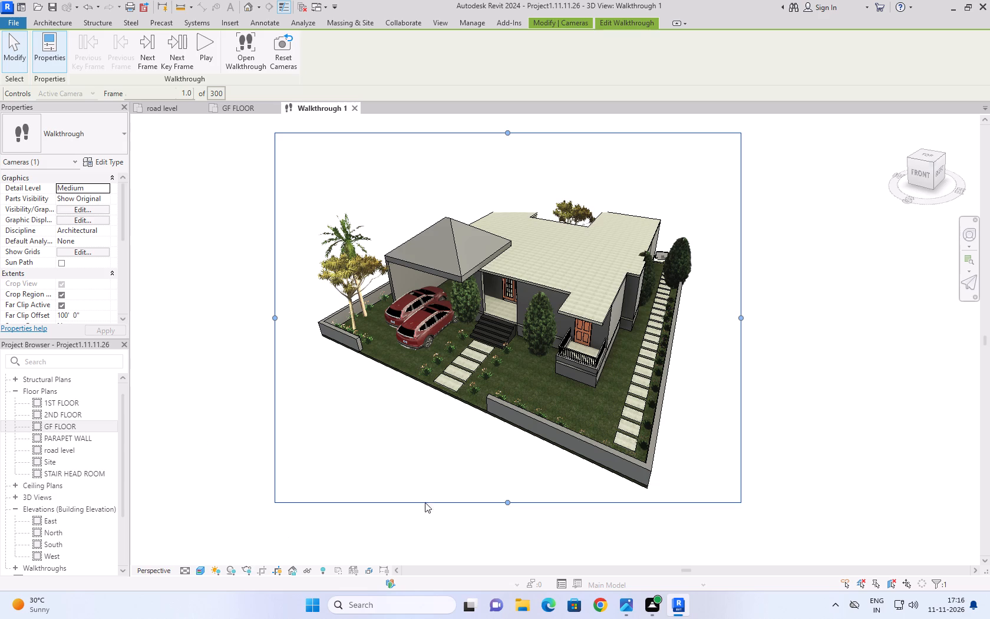
middle_click_drag(857, 320, 781, 346)
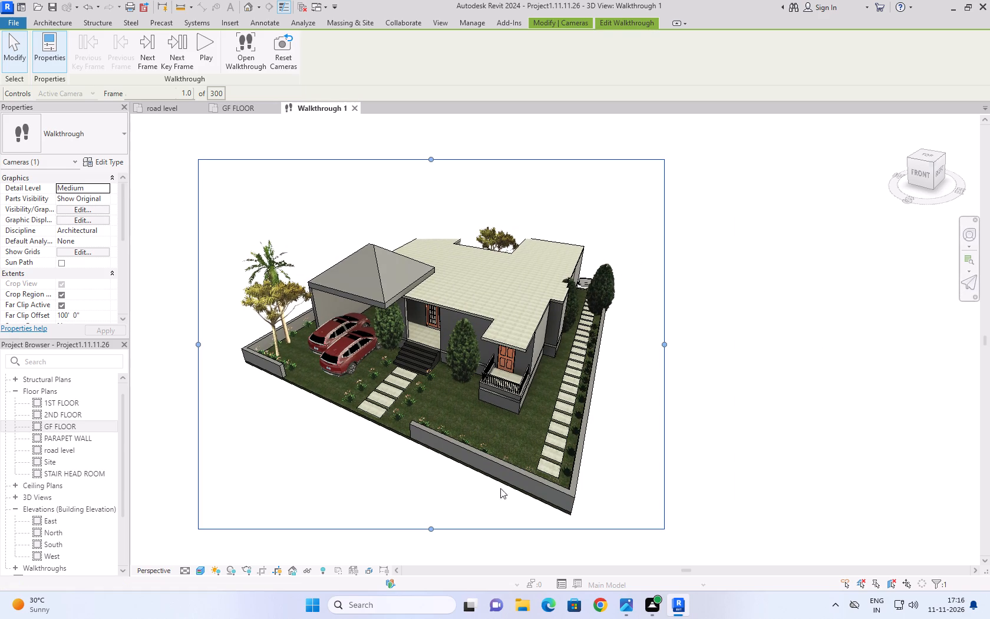
scroll(559, 452, "up", 2)
scroll(646, 312, "up", 1)
middle_click(646, 312)
scroll(644, 317, "down", 3)
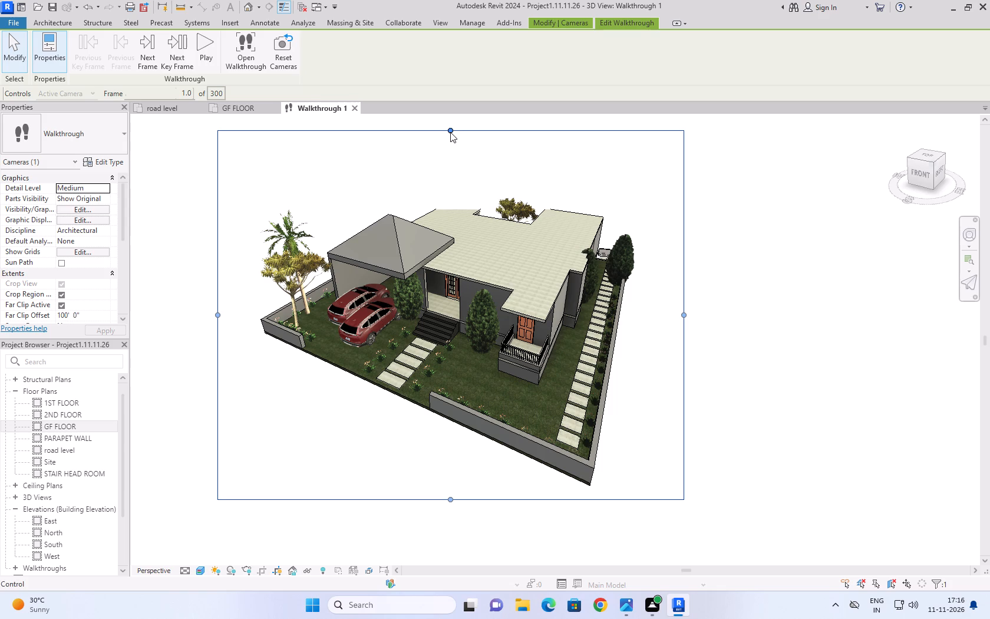
left_click_drag(450, 132, 450, 155)
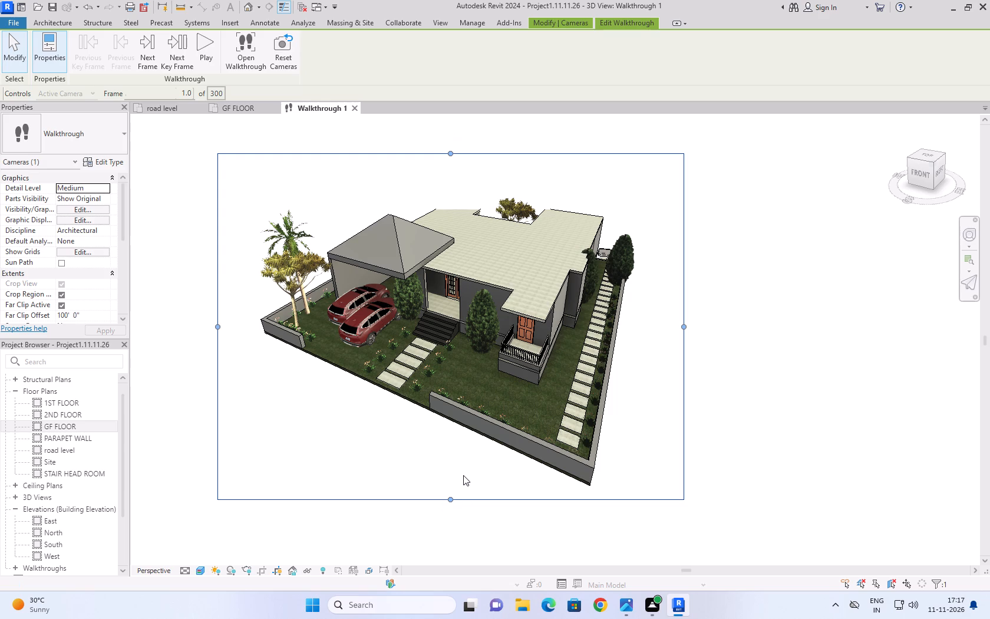
left_click(725, 464)
left_click(587, 246)
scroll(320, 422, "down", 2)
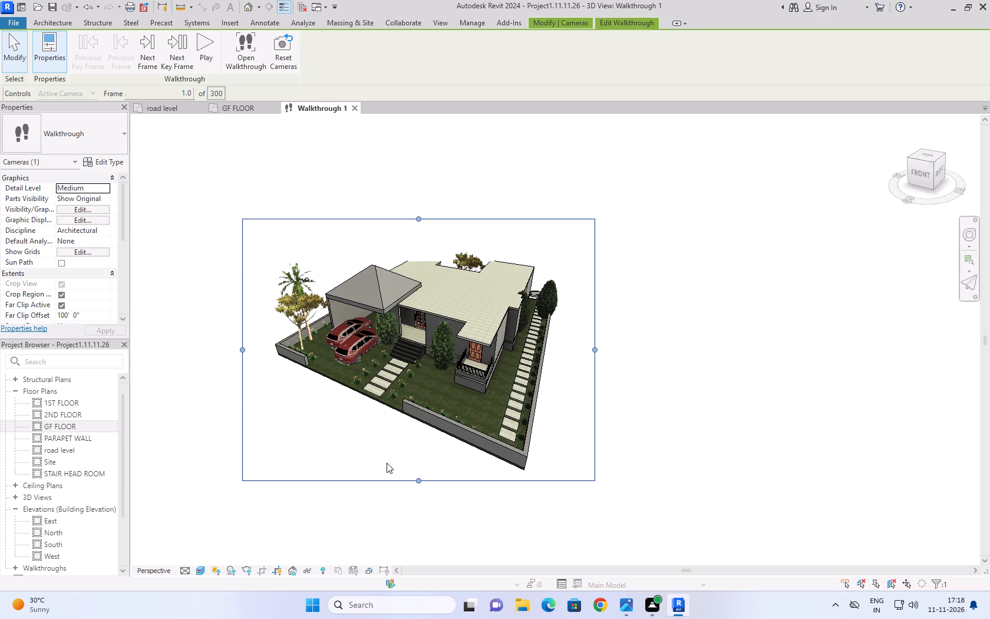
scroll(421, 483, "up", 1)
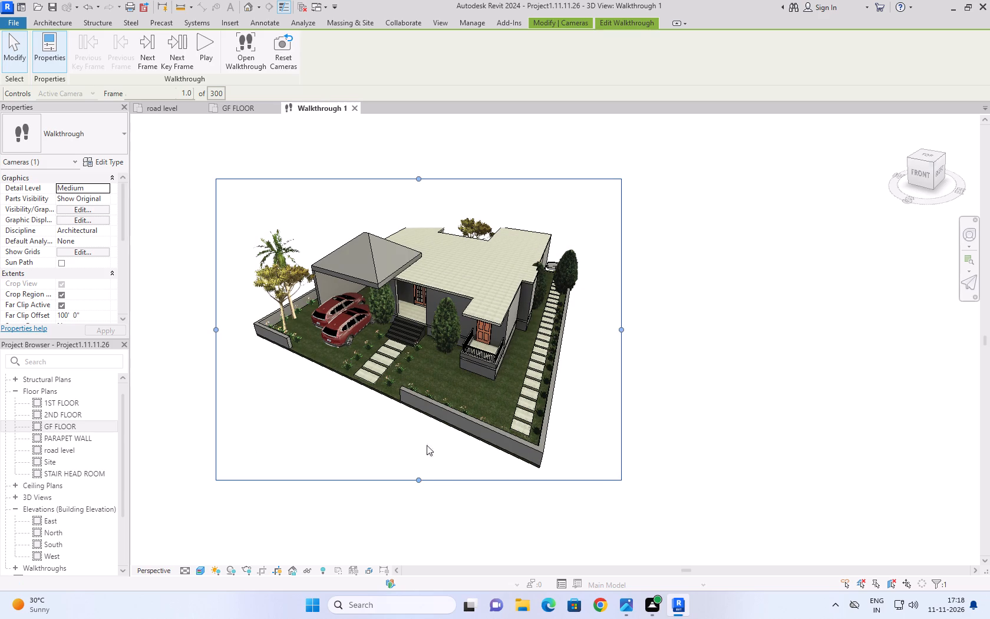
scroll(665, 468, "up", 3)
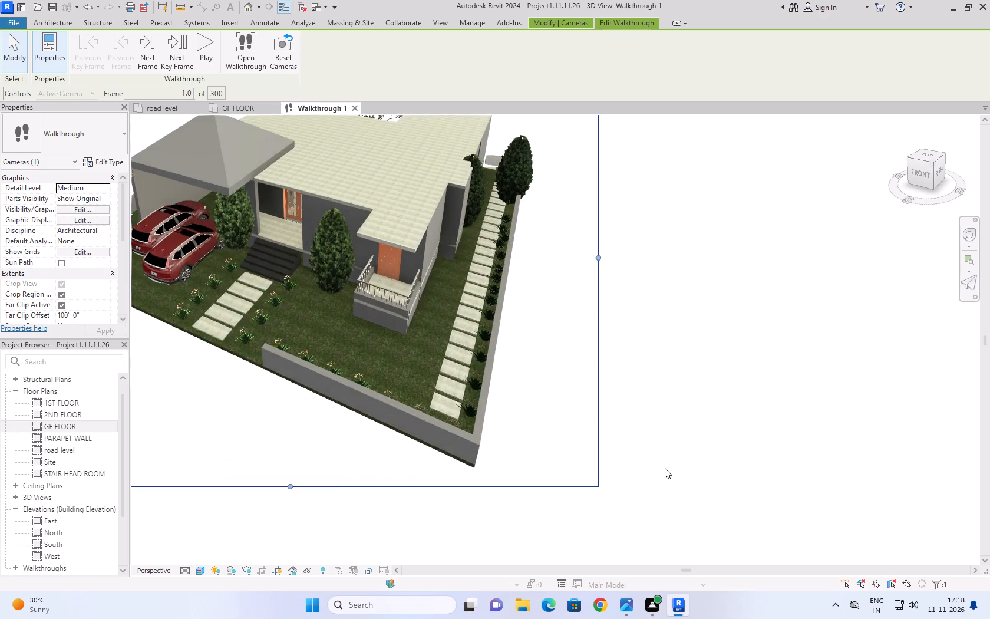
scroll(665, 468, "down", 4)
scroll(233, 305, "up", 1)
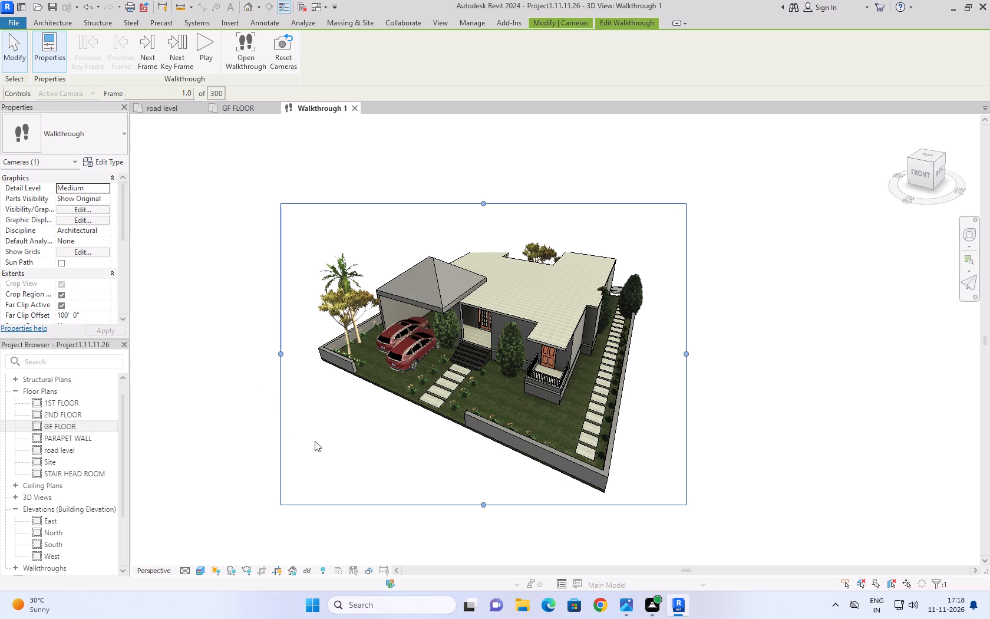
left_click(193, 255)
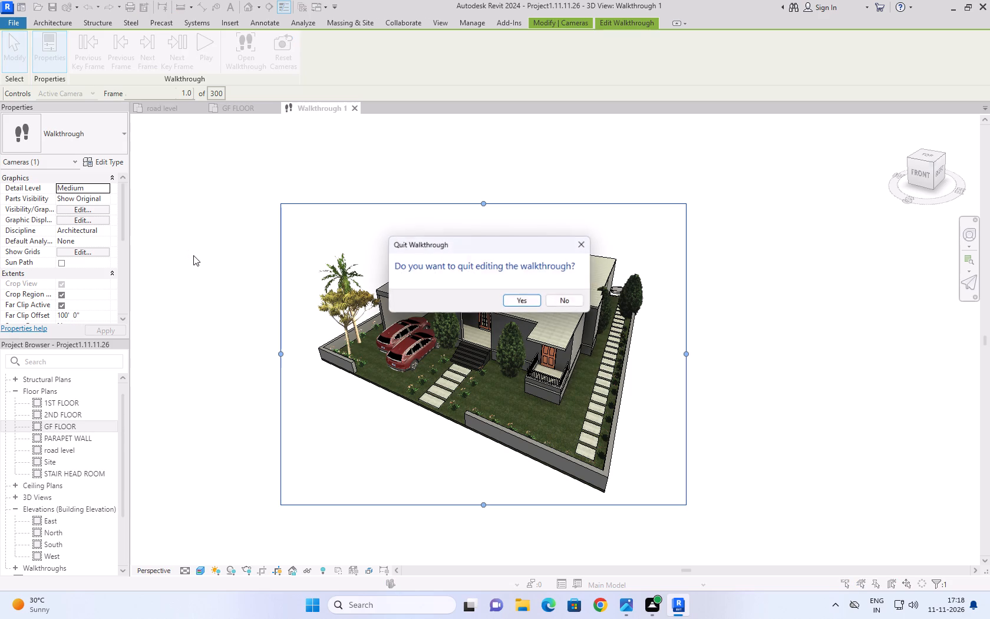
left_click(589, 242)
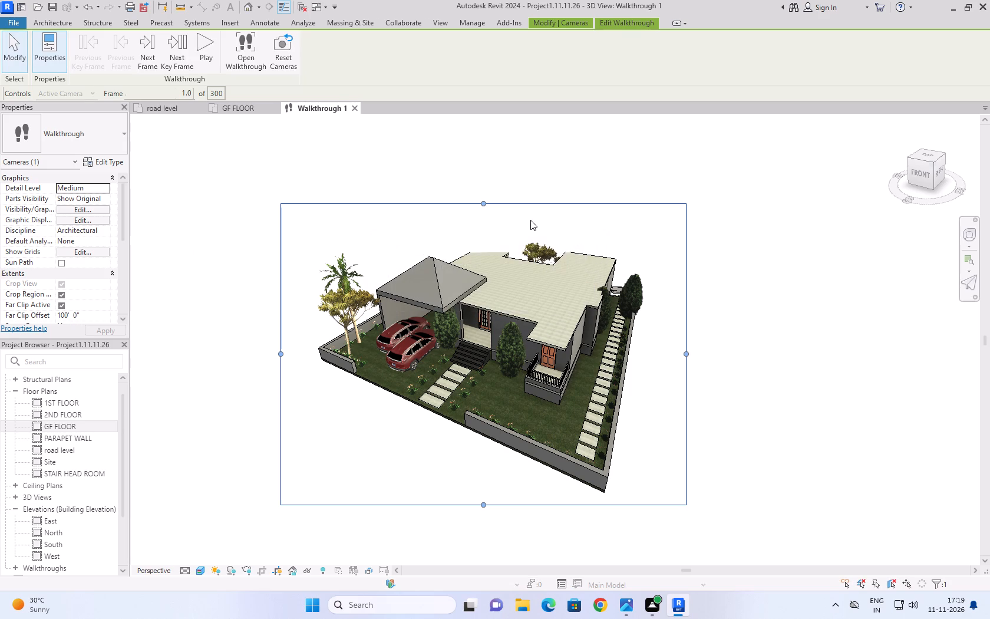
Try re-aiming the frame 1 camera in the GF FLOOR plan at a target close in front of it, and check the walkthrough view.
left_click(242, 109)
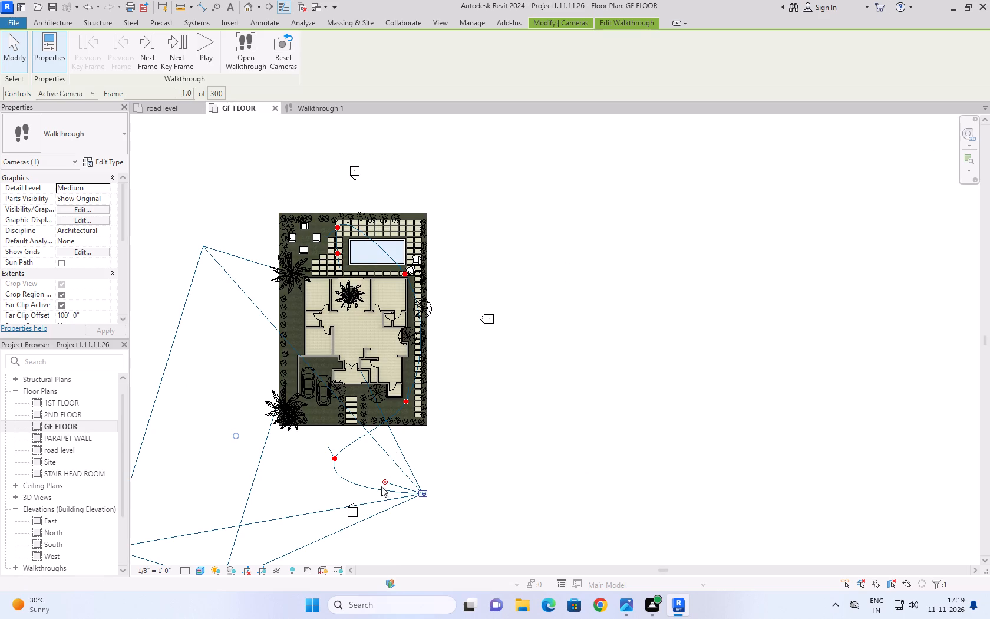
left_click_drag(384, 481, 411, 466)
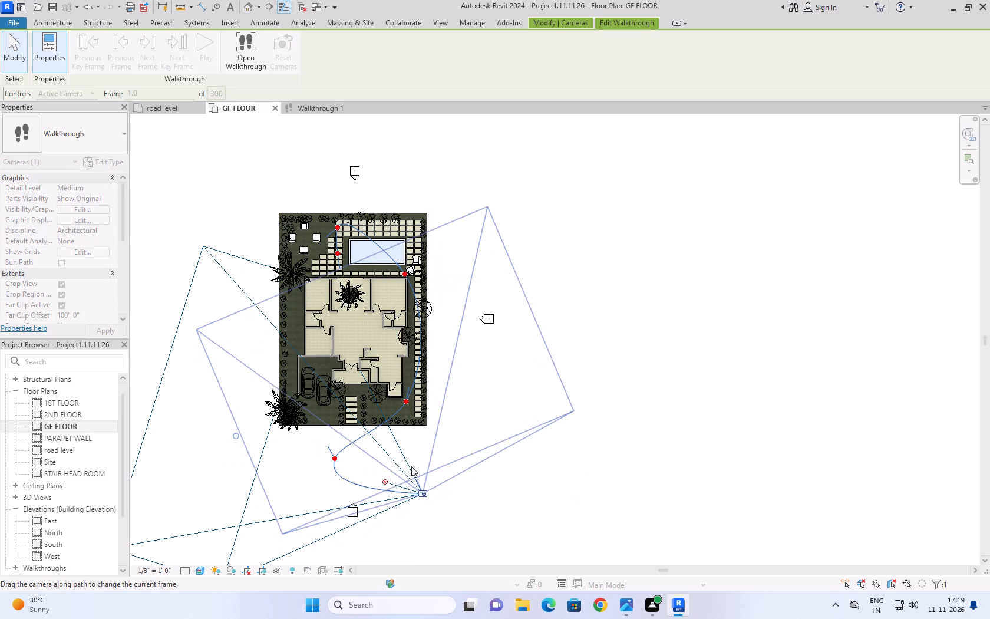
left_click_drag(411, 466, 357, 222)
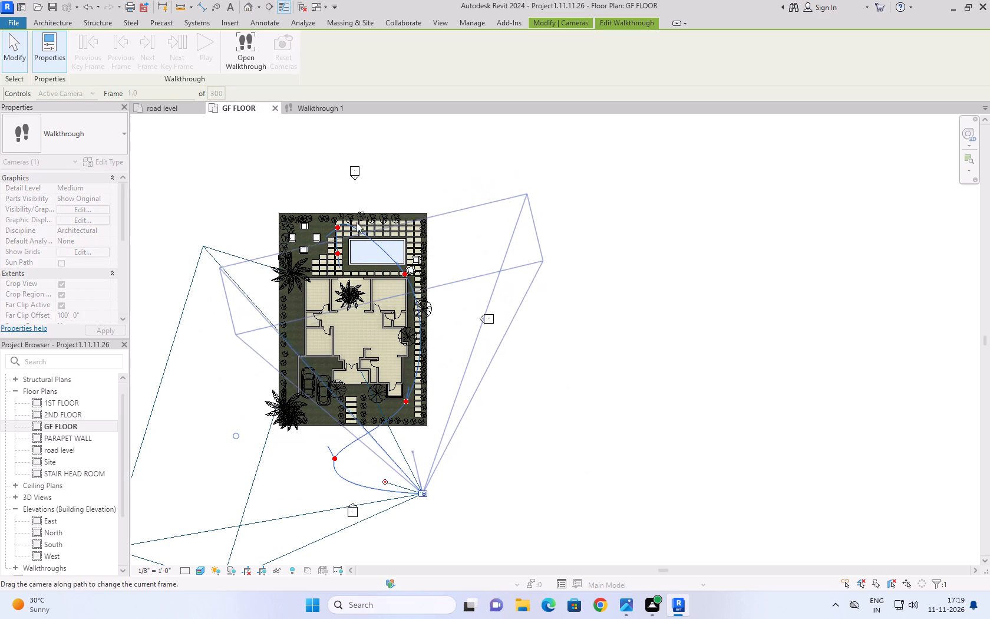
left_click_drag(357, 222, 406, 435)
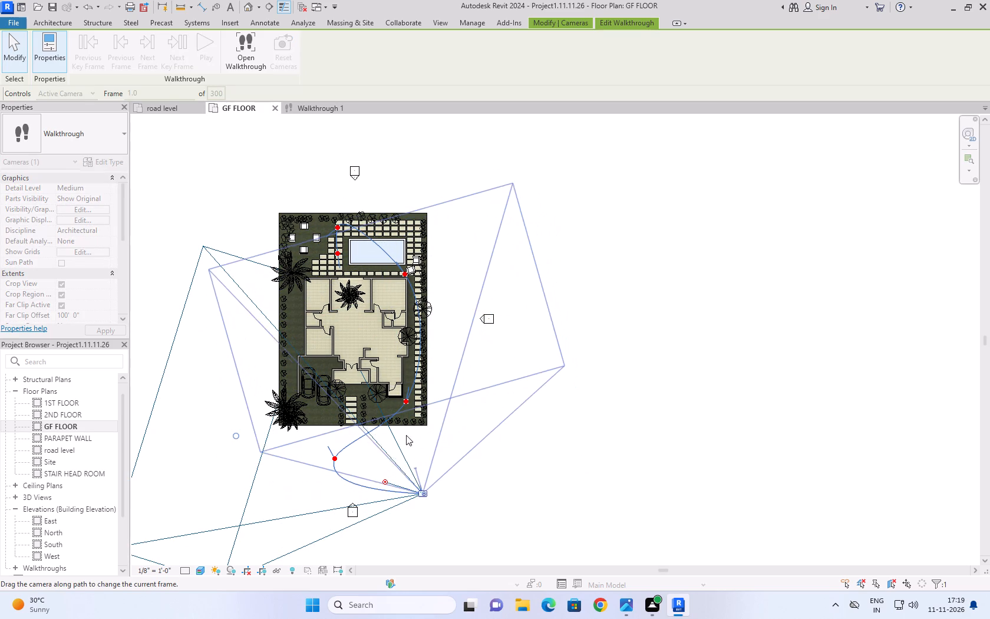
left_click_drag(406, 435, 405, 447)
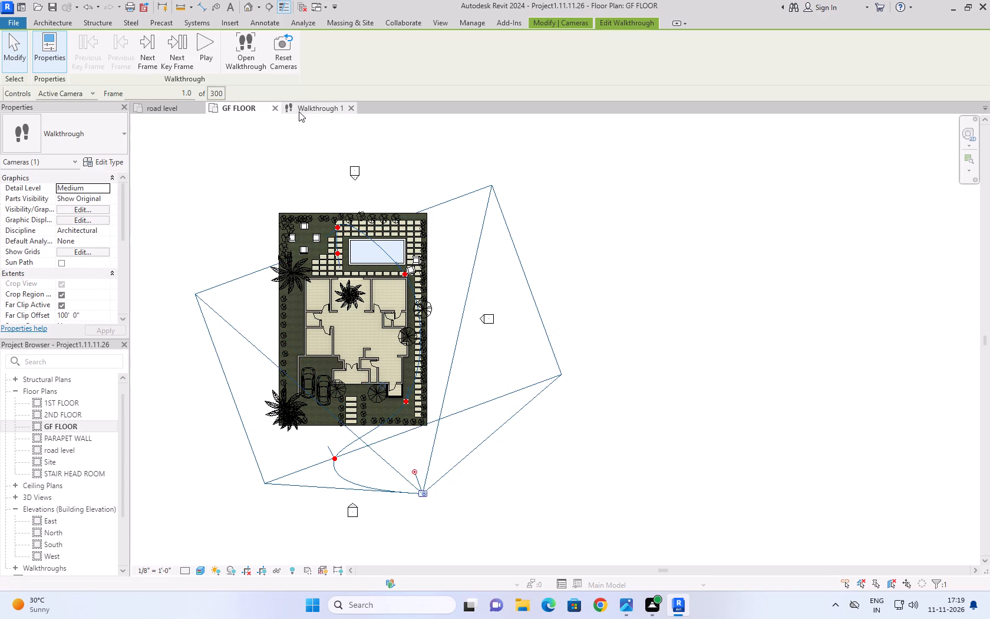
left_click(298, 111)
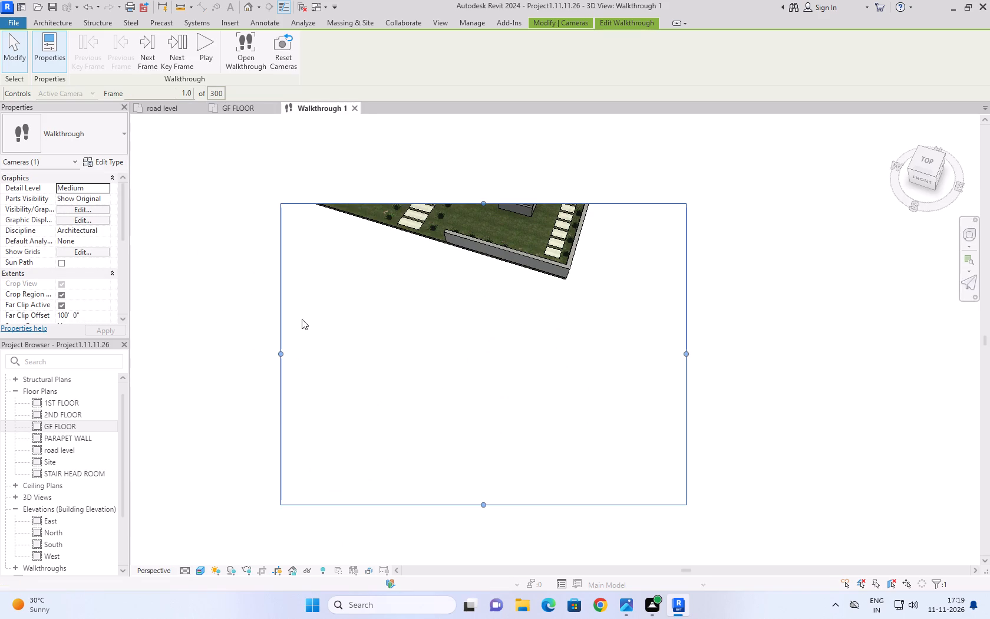
Move the frame 1 camera target in the GF FLOOR plan across the house to the rear paving beside the pool, and check the walkthrough view.
left_click(228, 111)
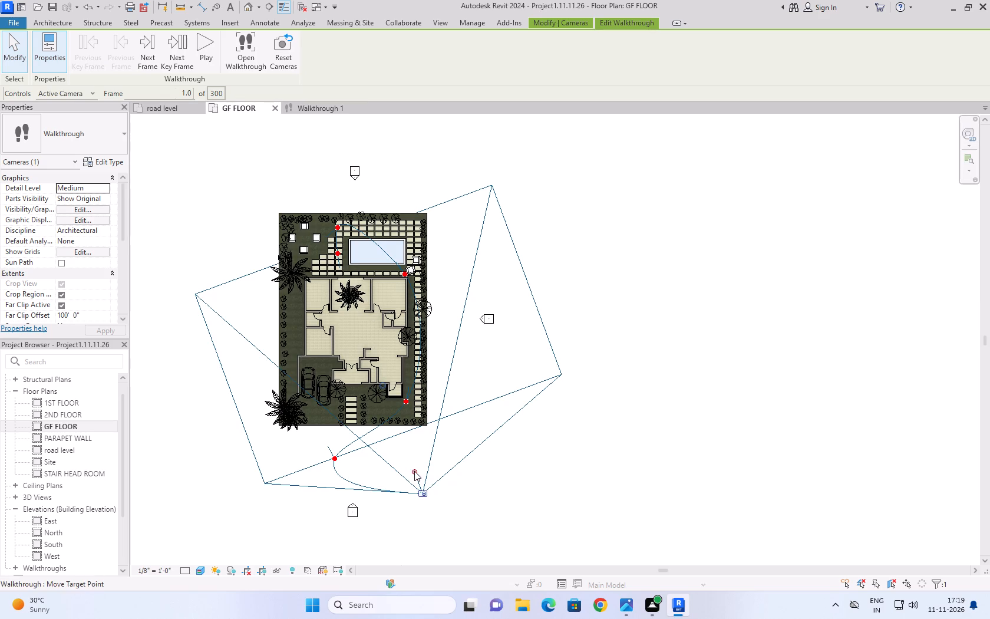
left_click_drag(414, 471, 332, 266)
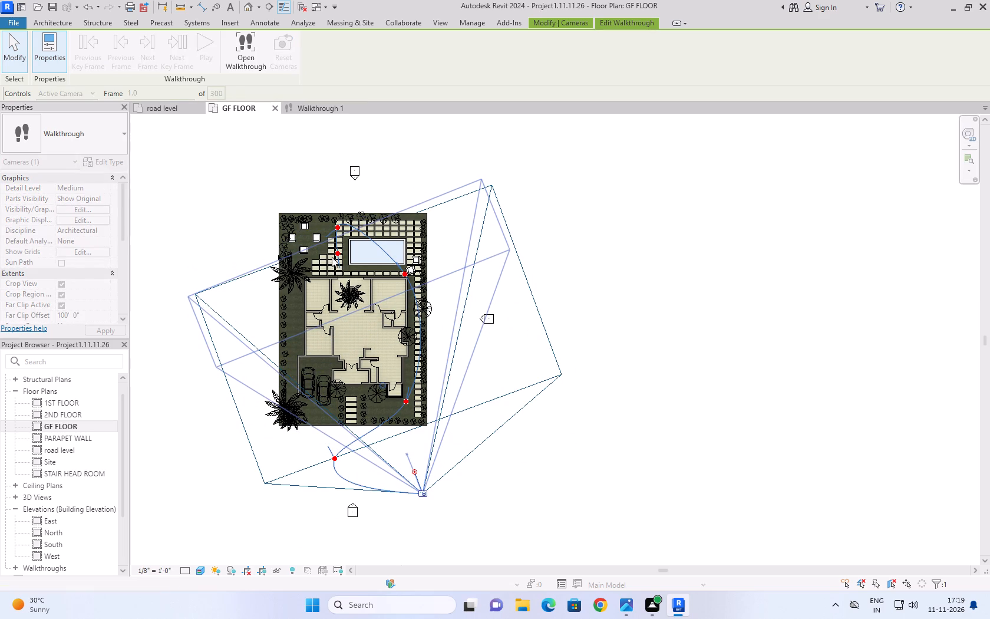
left_click(300, 110)
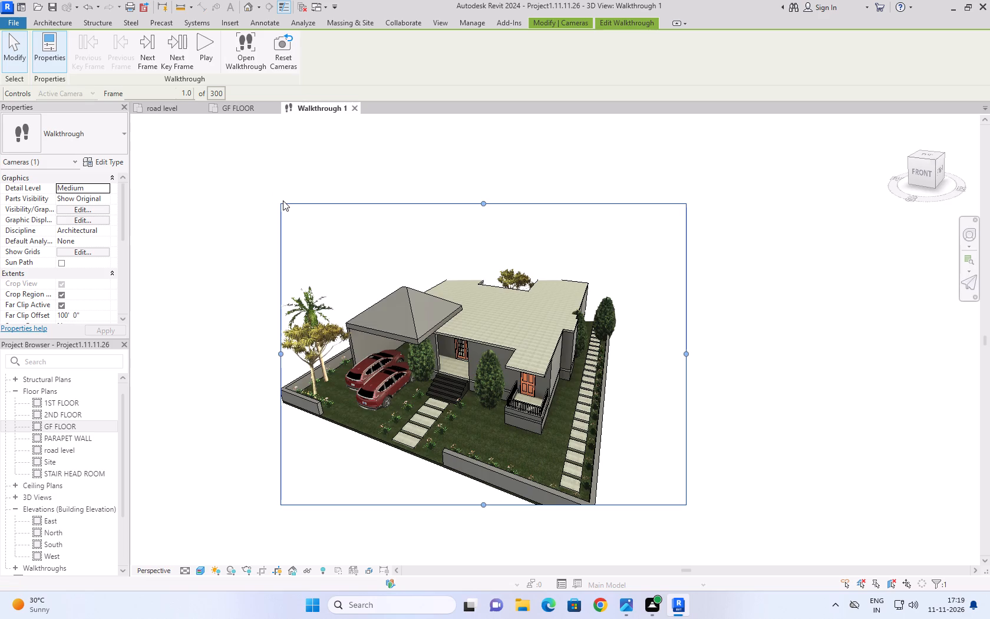
Extend the bottom edge of the frame 1 crop downward past the plot's front boundary wall corner.
left_click_drag(483, 505, 484, 518)
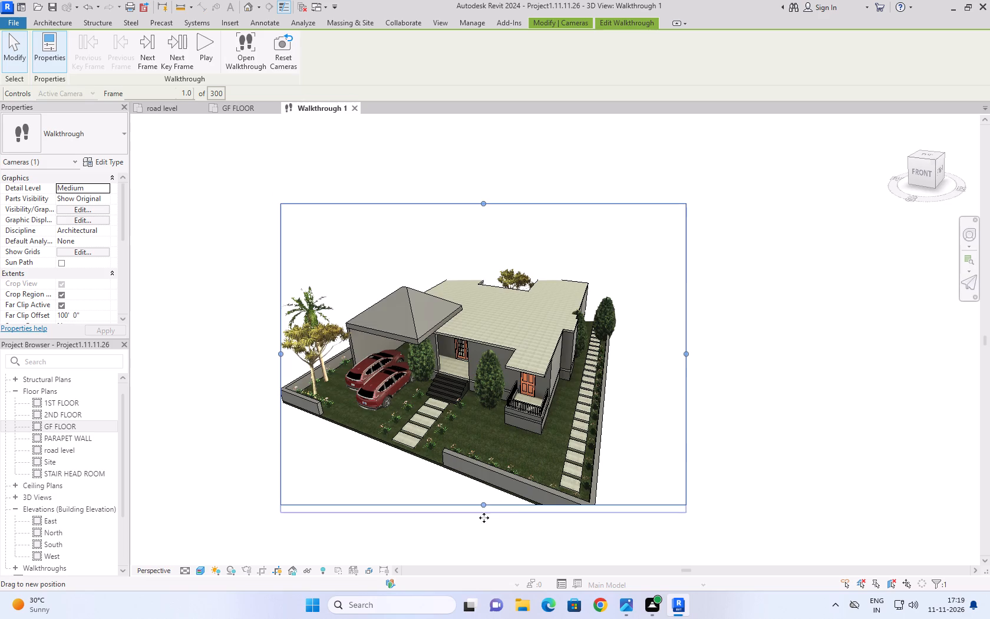
left_click_drag(484, 518, 484, 529)
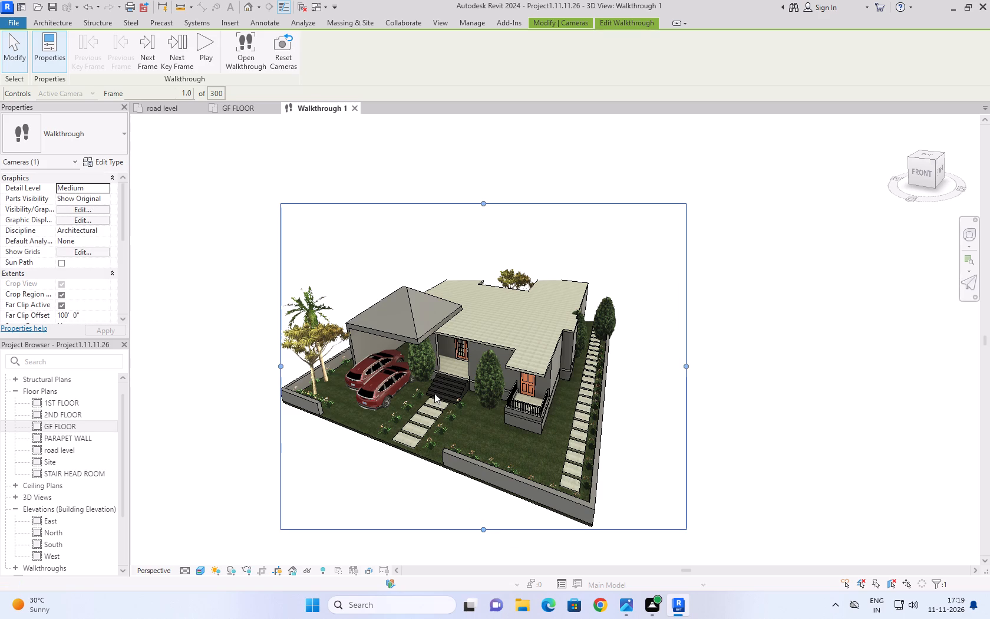
Fly the frame 1 camera slightly to bring the whole house, trees and plot inside the crop with a margin around them.
right_click_drag(346, 472, 342, 463)
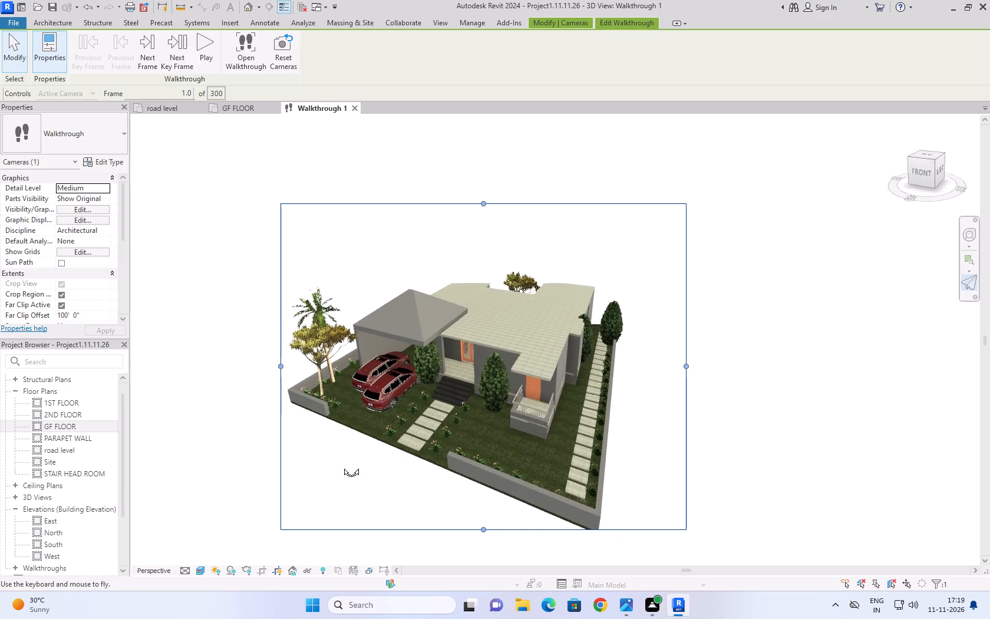
right_click_drag(342, 463, 328, 479)
left_click_drag(337, 470, 328, 479)
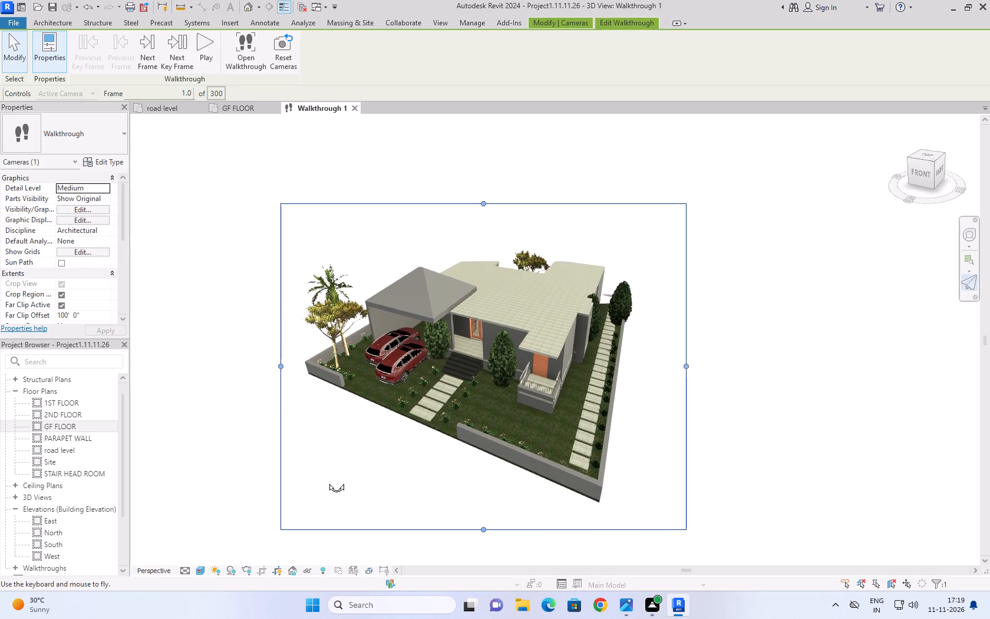
left_click_drag(328, 479, 327, 479)
right_click_drag(328, 479, 327, 479)
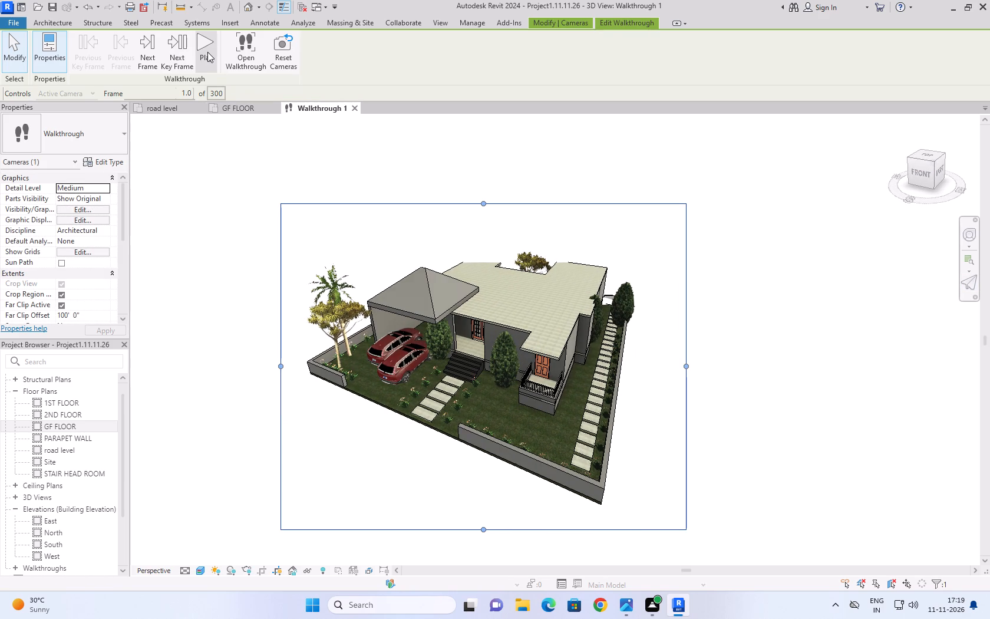
Play the walkthrough from frame 1 to review the camera movement.
left_click(207, 52)
Collapse the building elevations group in the project browser.
scroll(70, 456, "up", 1)
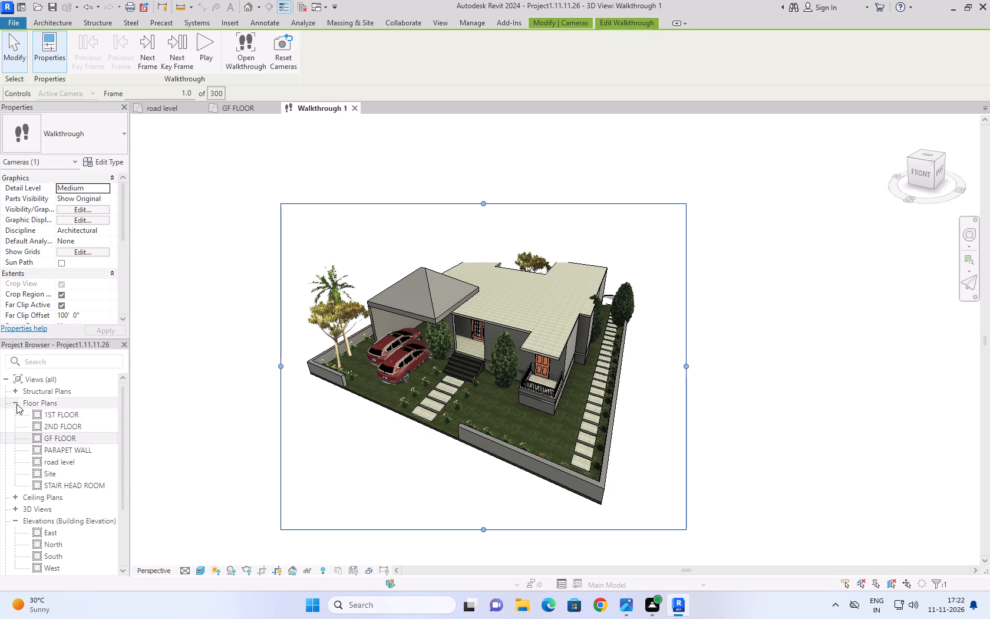
left_click(14, 519)
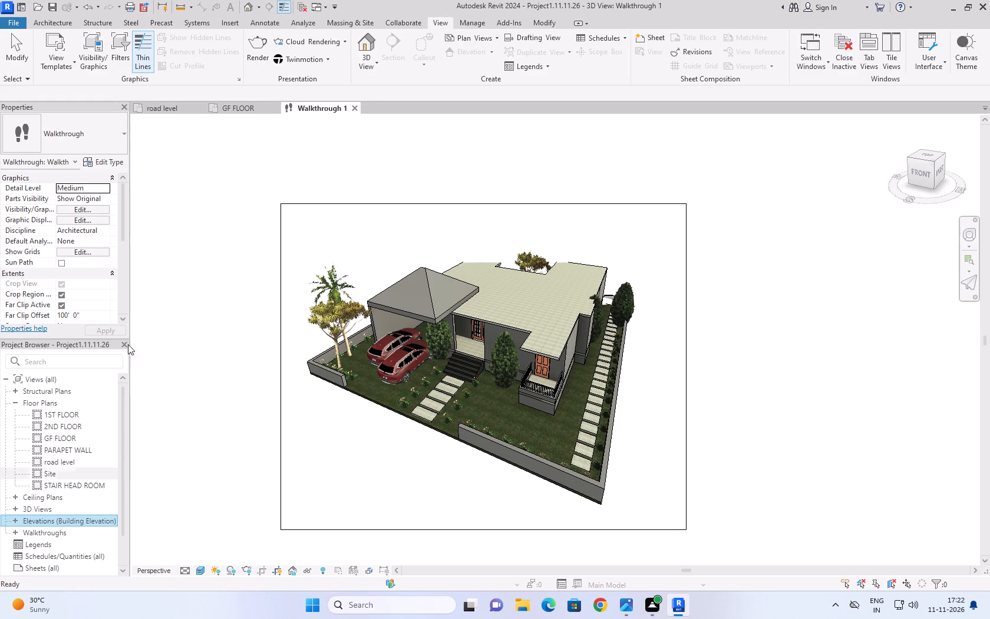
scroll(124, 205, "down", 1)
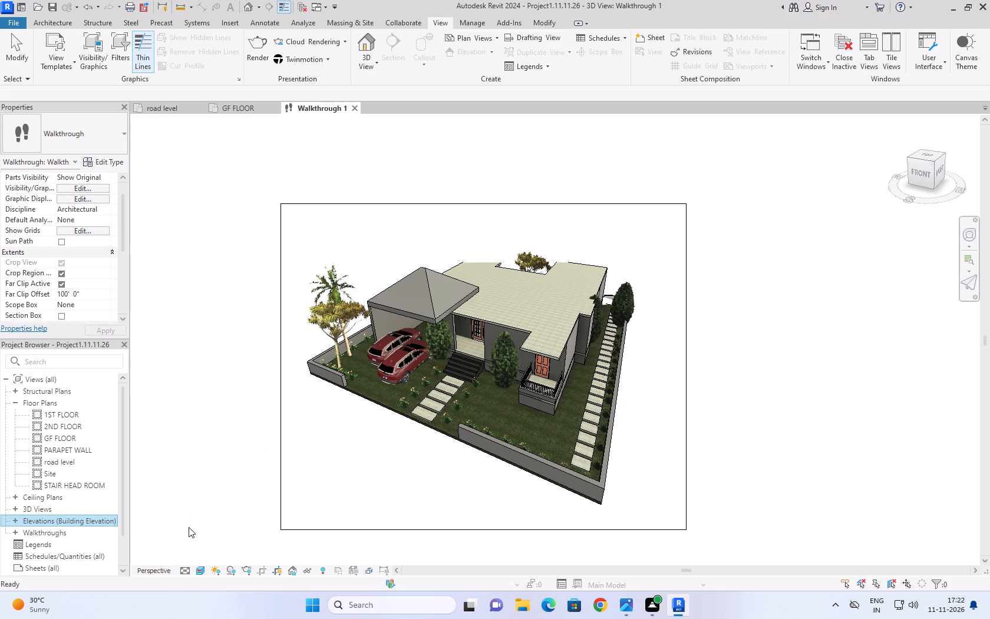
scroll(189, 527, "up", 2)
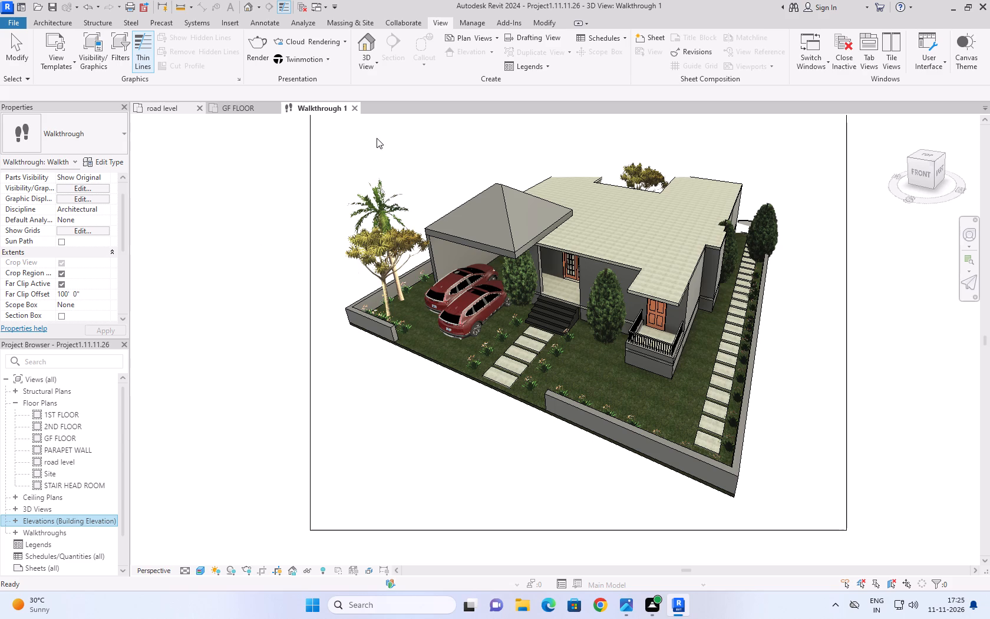
Close the Walkthrough 1 view and return to the GF FLOOR plan.
left_click(357, 107)
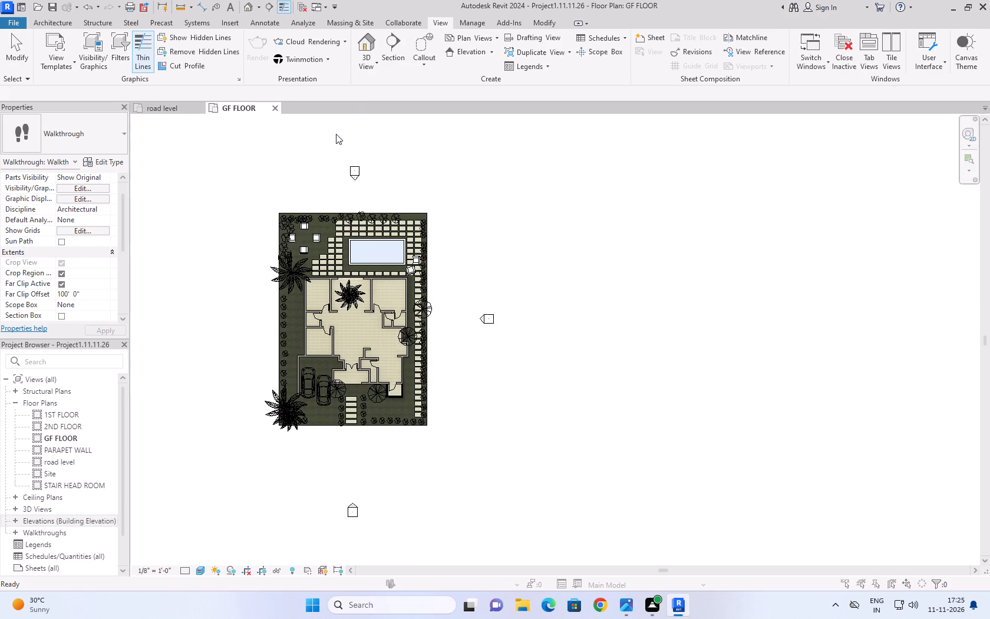
left_click(520, 276)
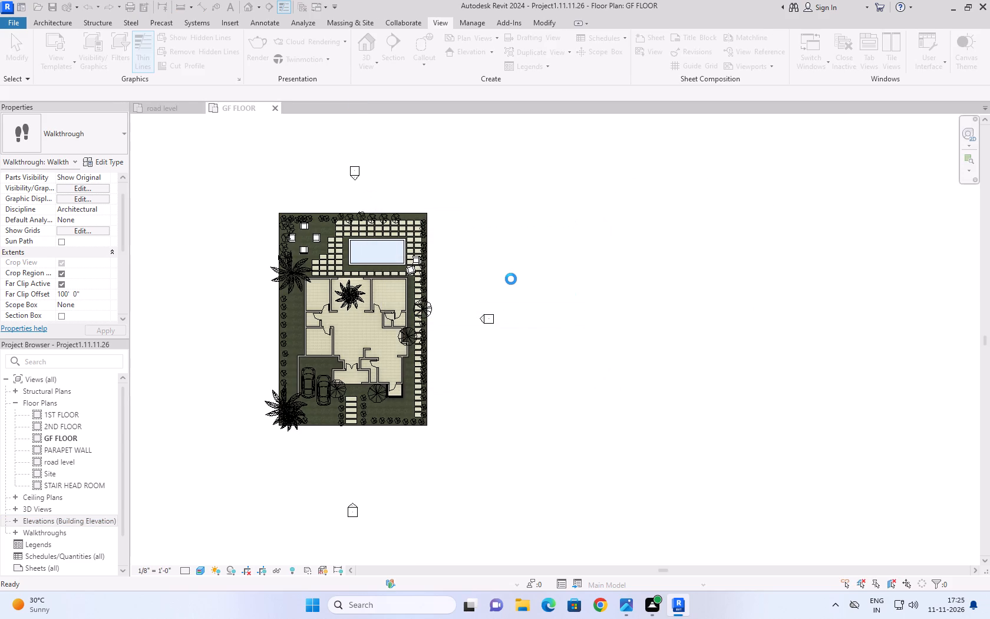
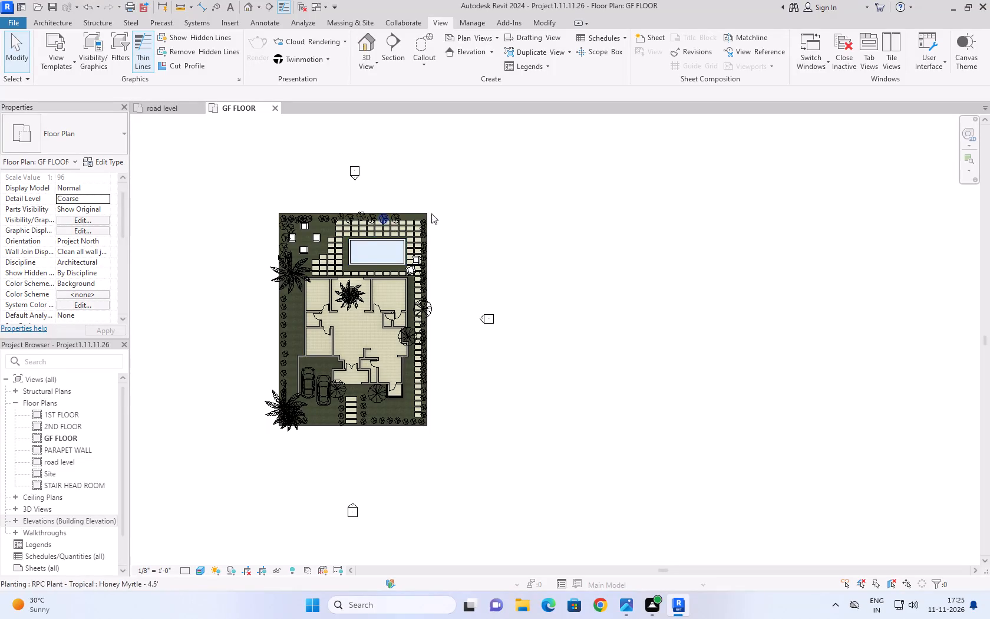
In the GF FLOOR plan, move the west elevation marker closer to the plot's west boundary.
scroll(550, 309, "down", 3)
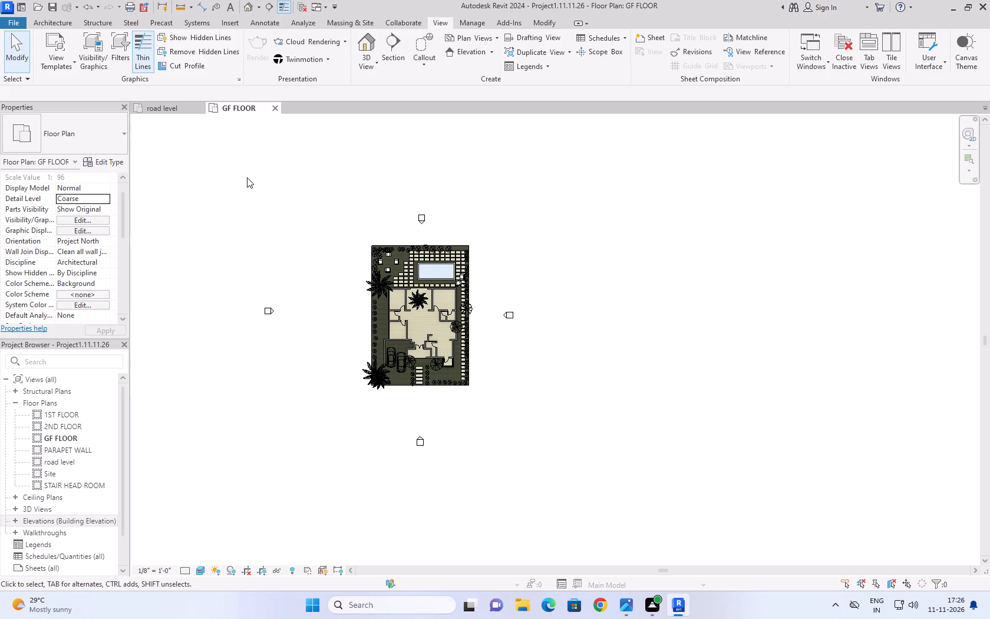
left_click_drag(243, 278, 318, 395)
left_click_drag(269, 312, 315, 320)
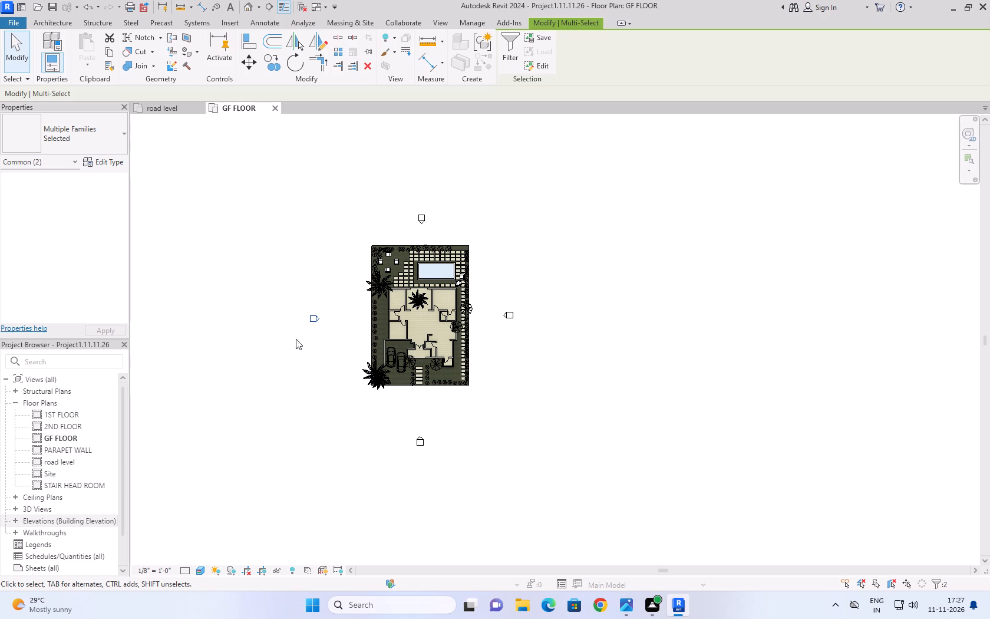
scroll(445, 405, "up", 2)
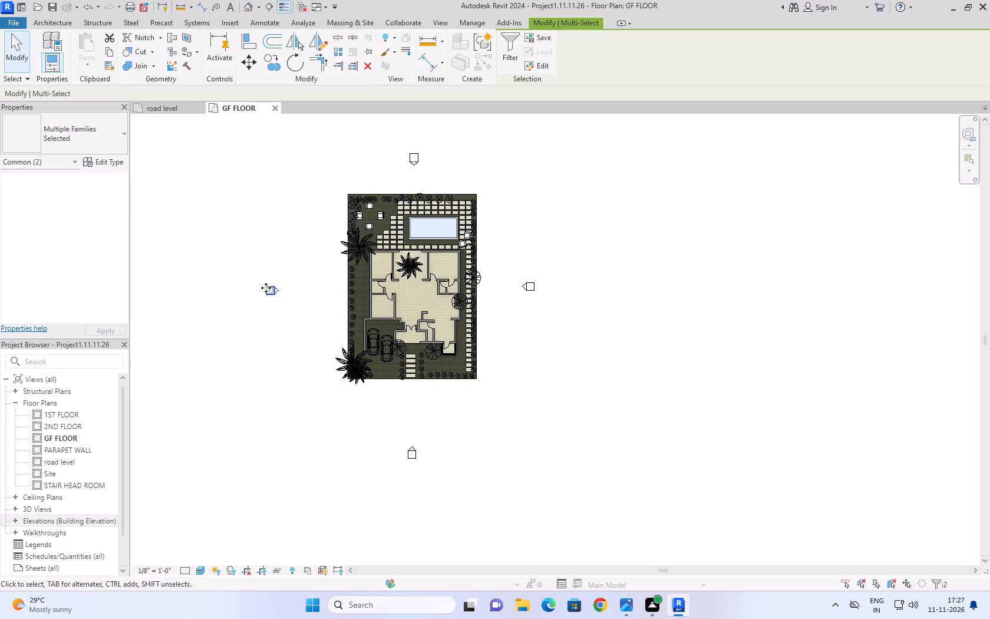
middle_click_drag(251, 218, 245, 294)
Look through the road level, 2ND FLOOR and GF FLOOR plans to check the elevation marker's position and what each level contains.
left_click(154, 111)
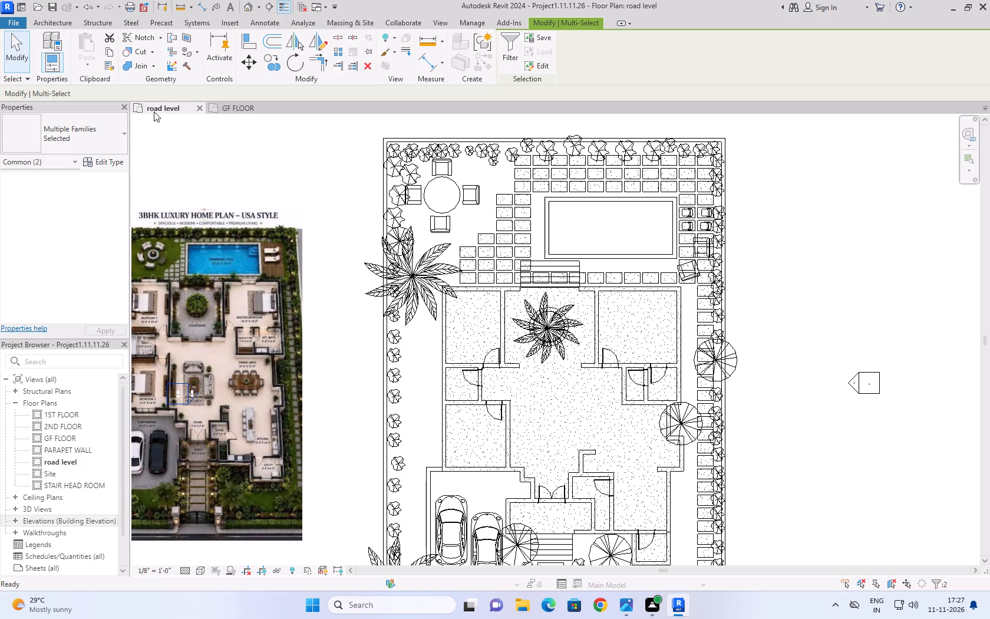
scroll(309, 228, "down", 8)
scroll(322, 409, "up", 4)
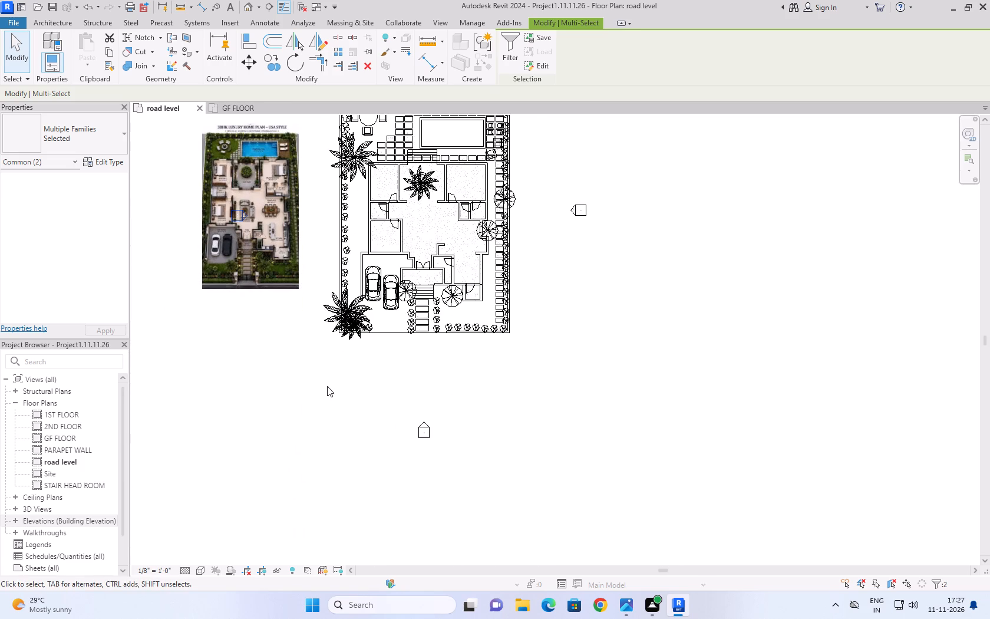
middle_click_drag(328, 380, 288, 443)
scroll(293, 433, "down", 1)
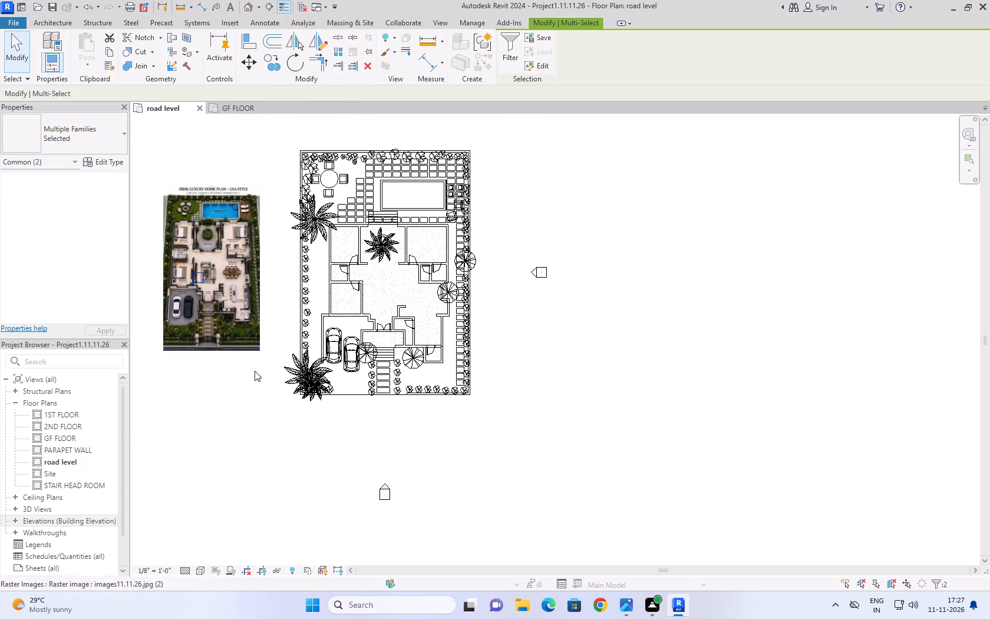
scroll(279, 373, "down", 3)
middle_click_drag(250, 386, 276, 407)
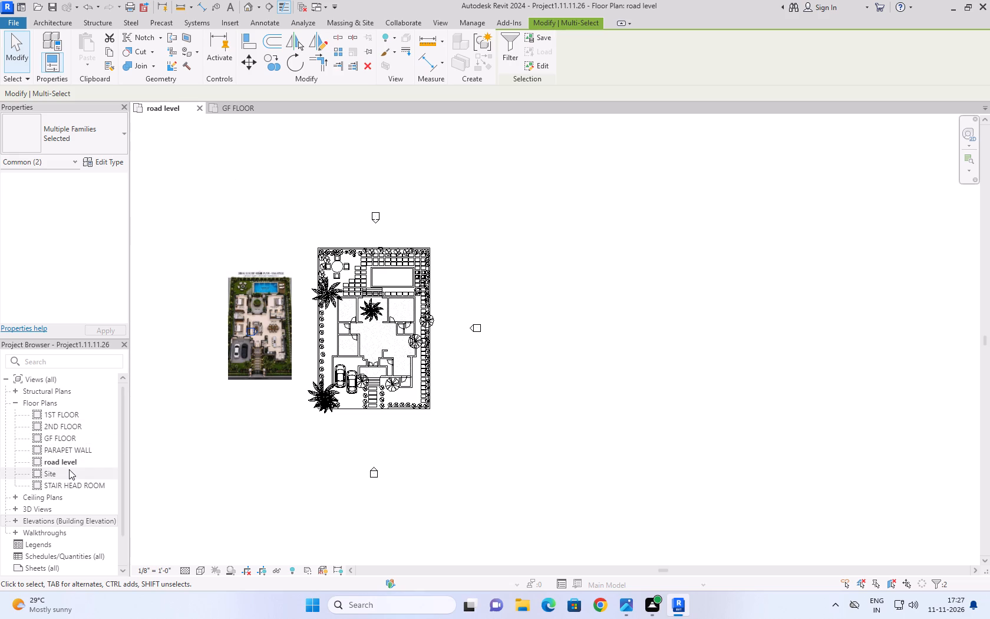
double_click(64, 427)
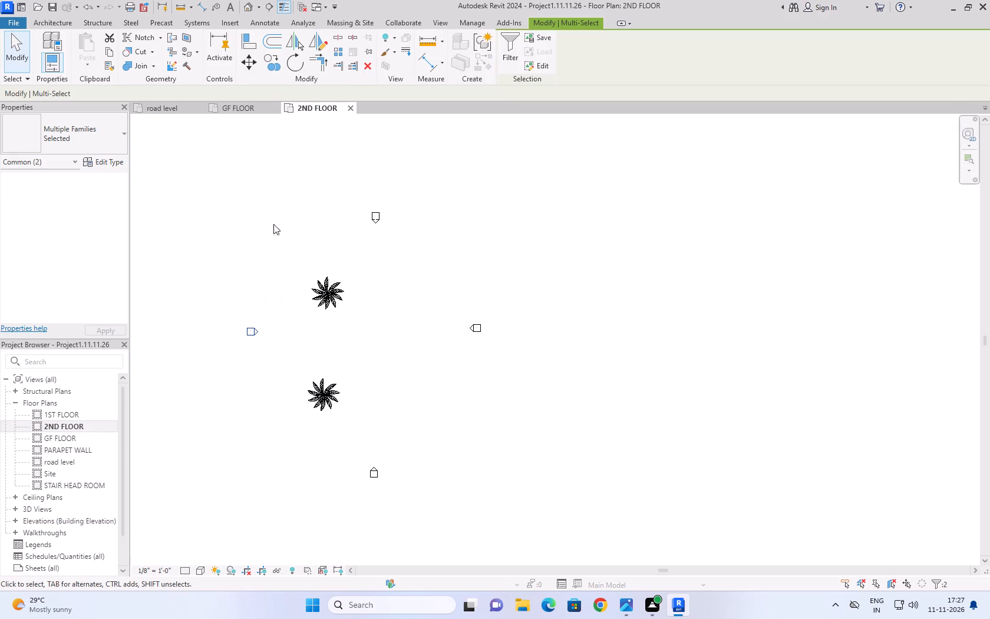
left_click(239, 107)
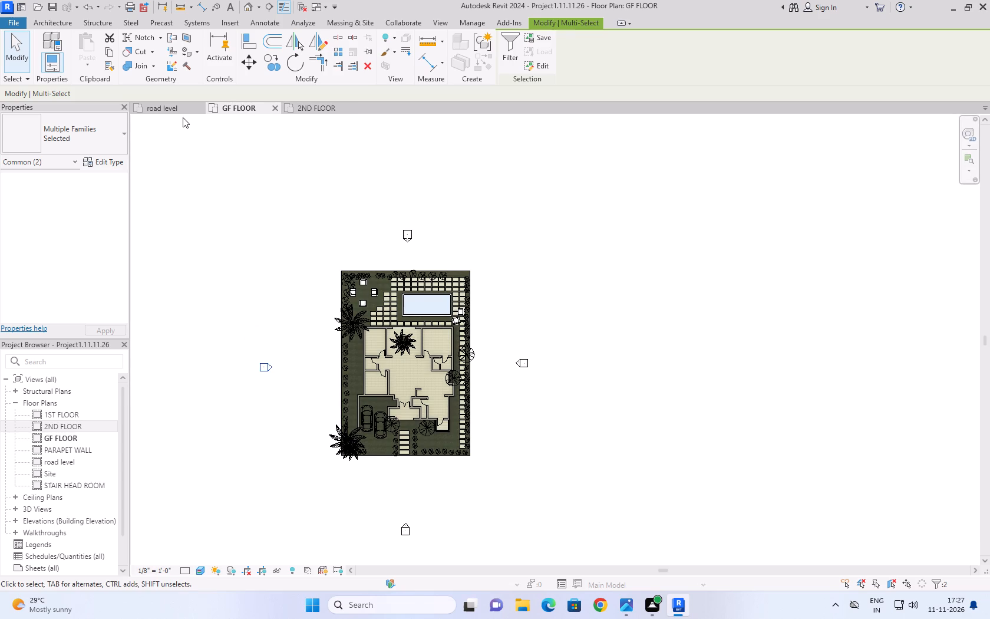
left_click(173, 111)
scroll(385, 373, "up", 3)
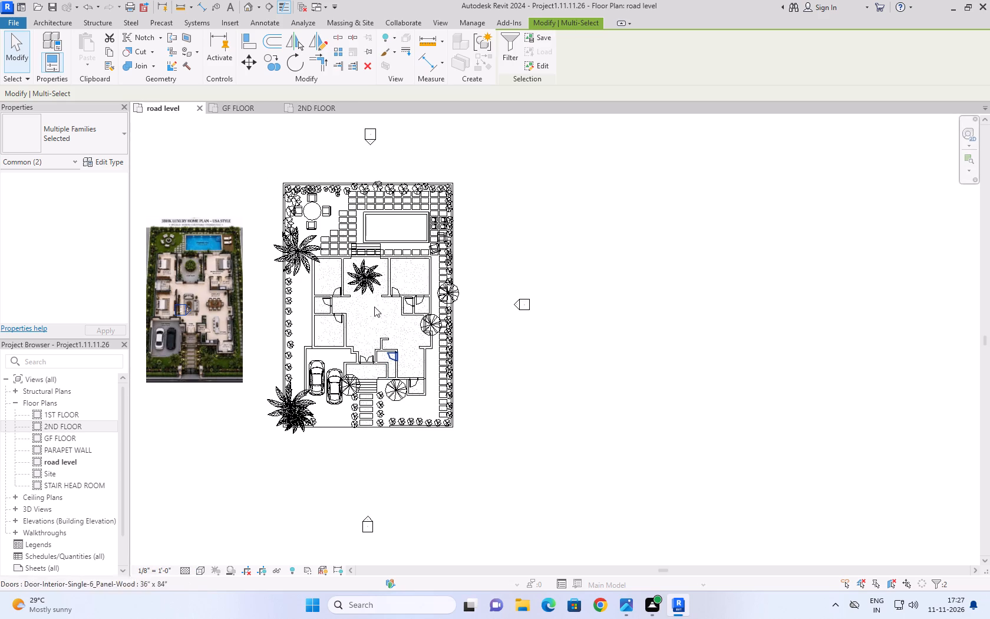
Expand the building elevations group, view the South elevation, and re-examine the house layout in the road level plan.
scroll(76, 467, "down", 1)
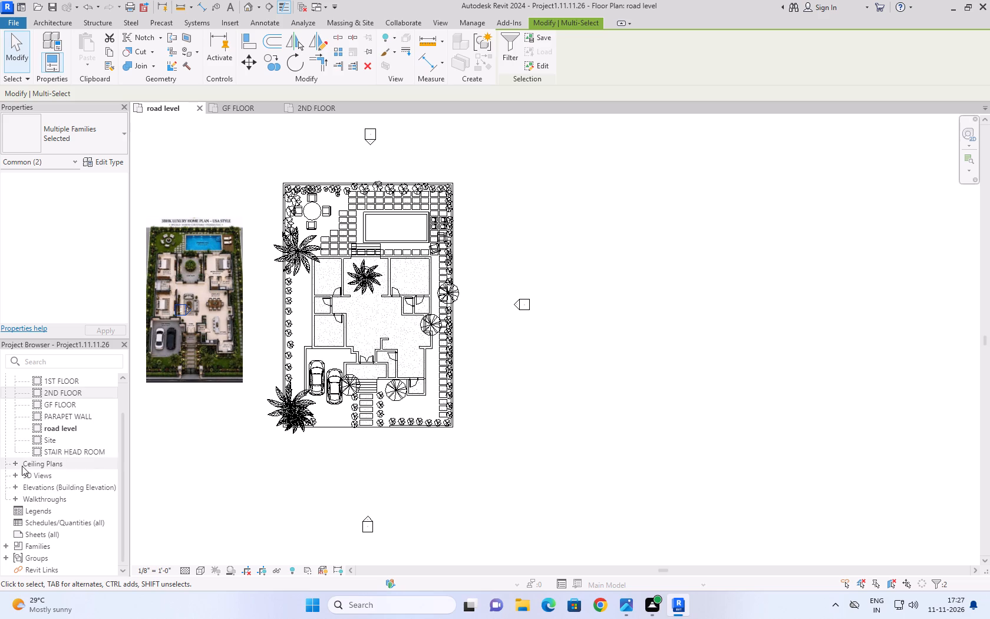
left_click(14, 485)
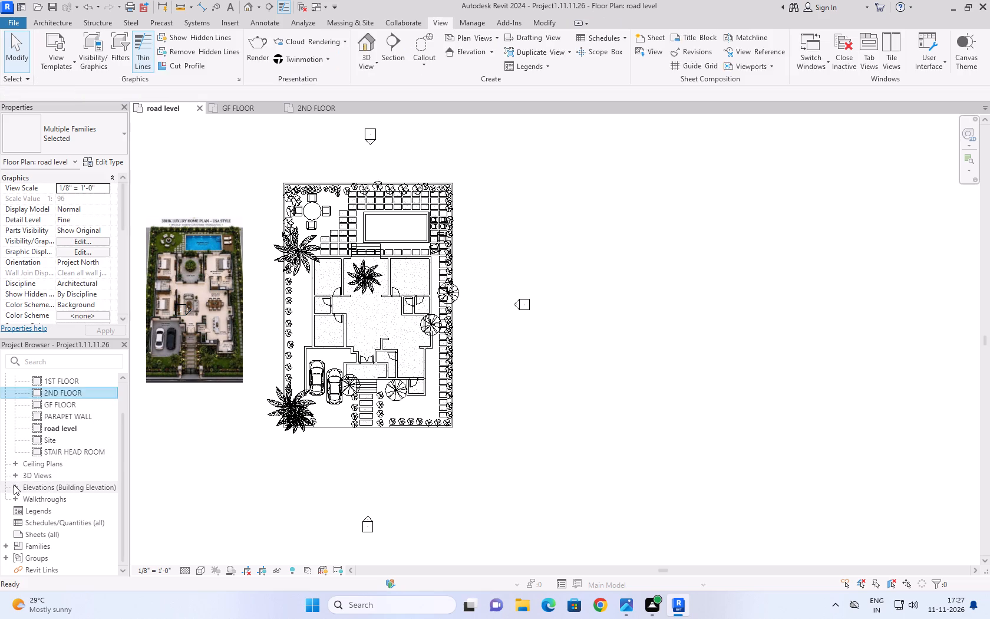
left_click(14, 485)
left_click(14, 488)
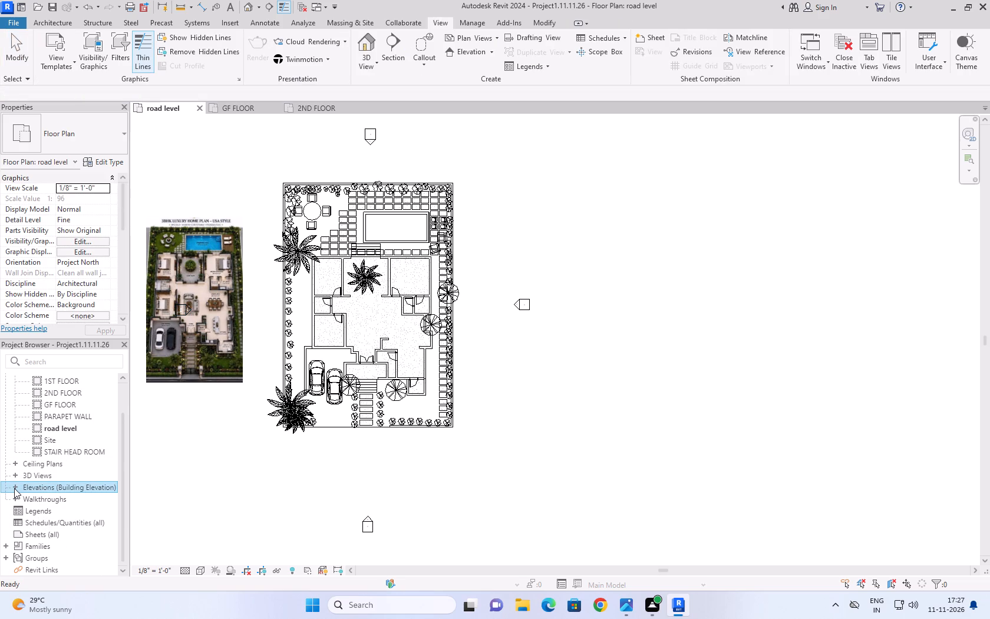
double_click(55, 518)
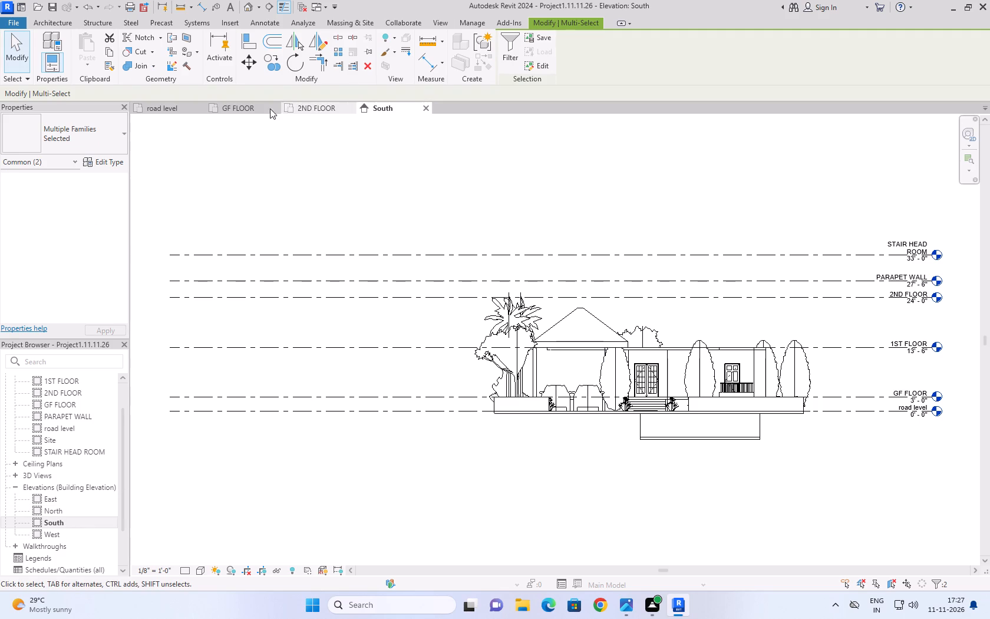
left_click(167, 109)
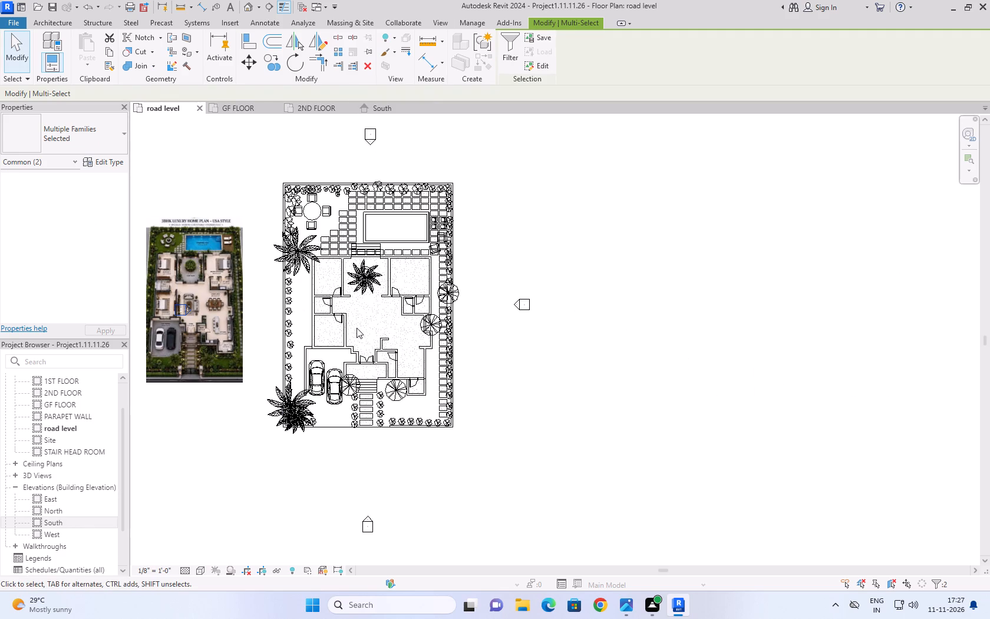
scroll(357, 333, "up", 1)
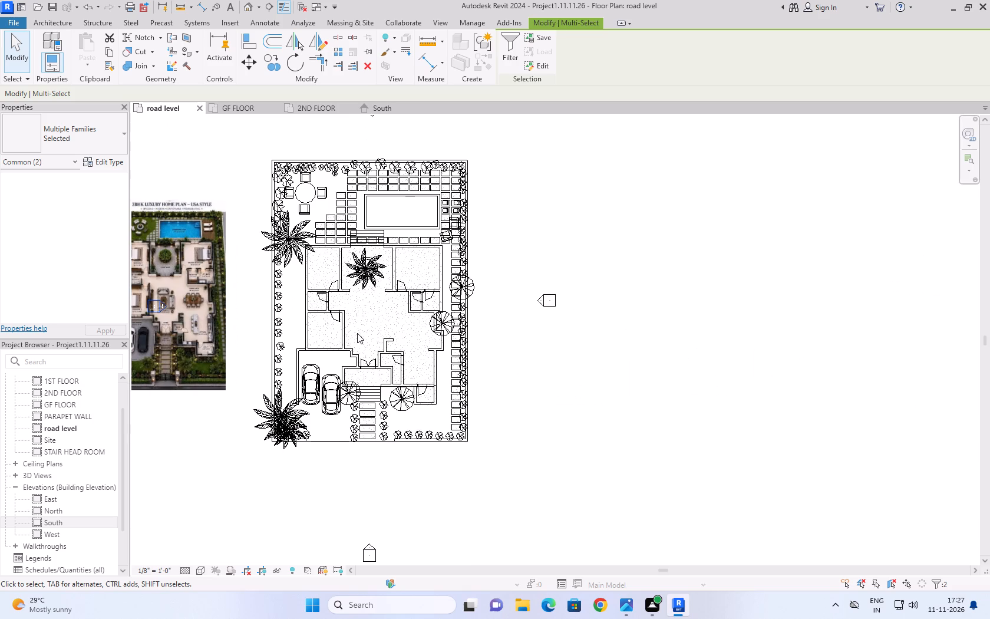
scroll(357, 333, "up", 2)
scroll(345, 272, "down", 1)
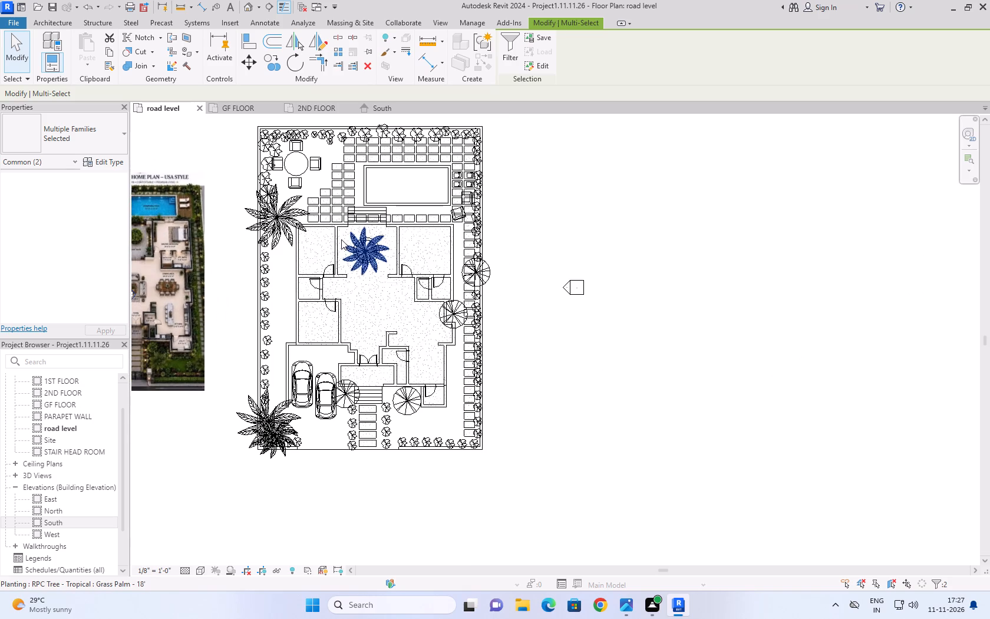
scroll(335, 226, "up", 7)
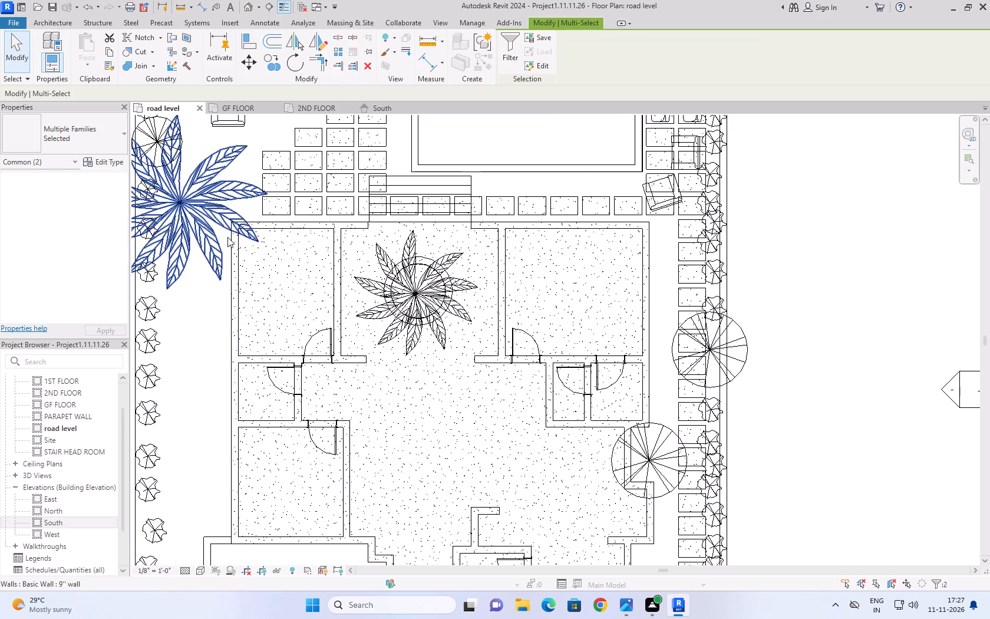
scroll(200, 315, "down", 3)
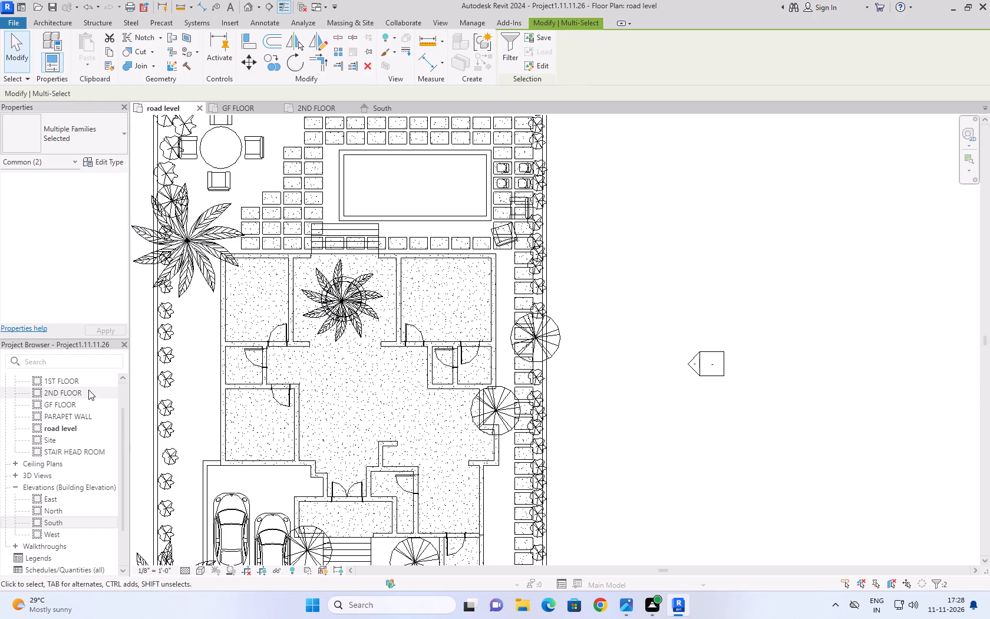
In the South elevation, delete the 2ND FLOOR, PARAPET WALL and STAIR HEAD ROOM levels together with their associated views.
double_click(62, 526)
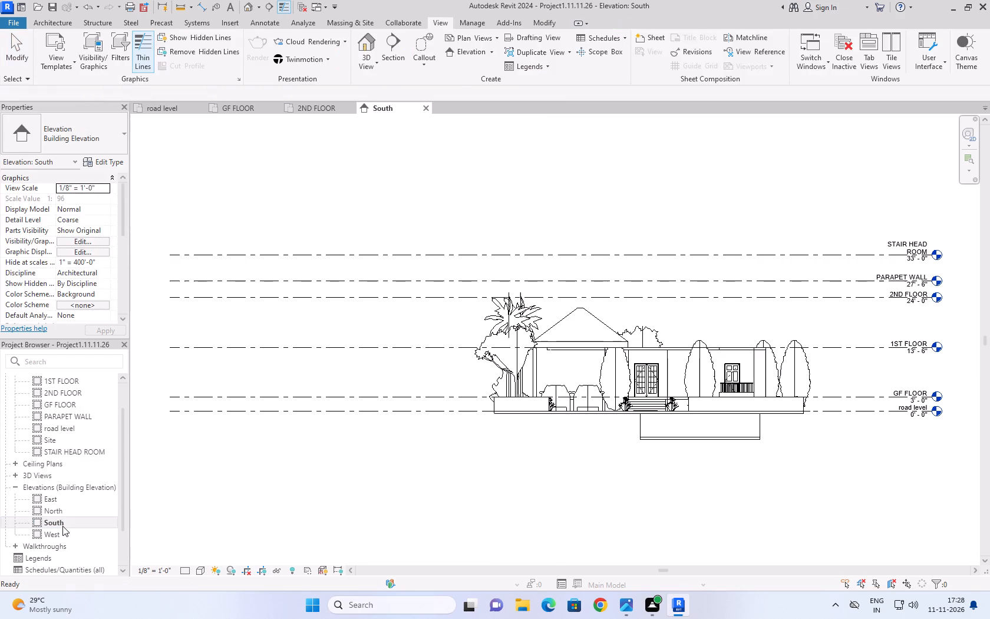
middle_click_drag(416, 449, 200, 475)
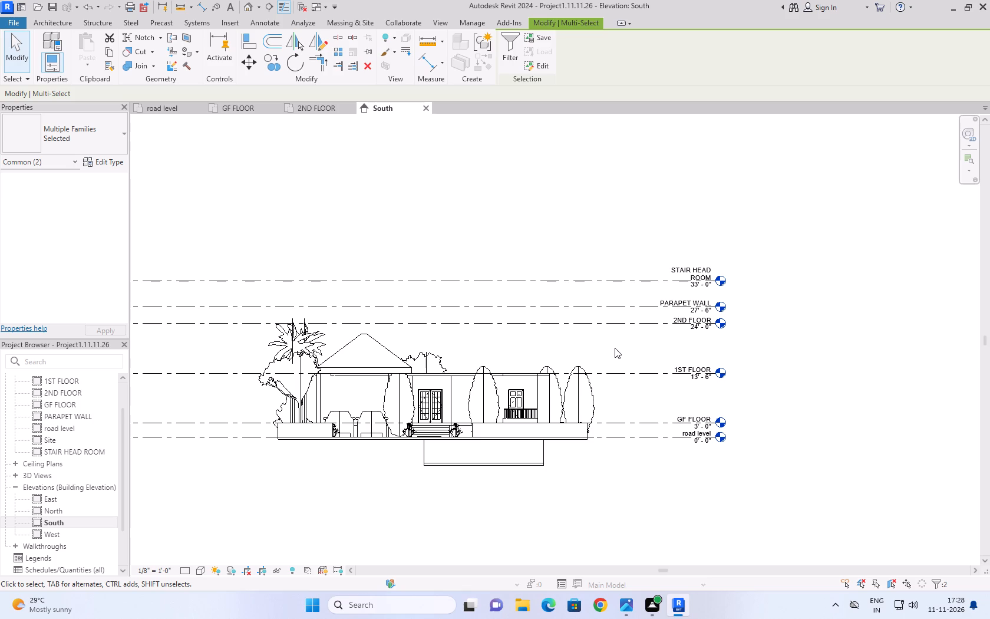
right_click(647, 325)
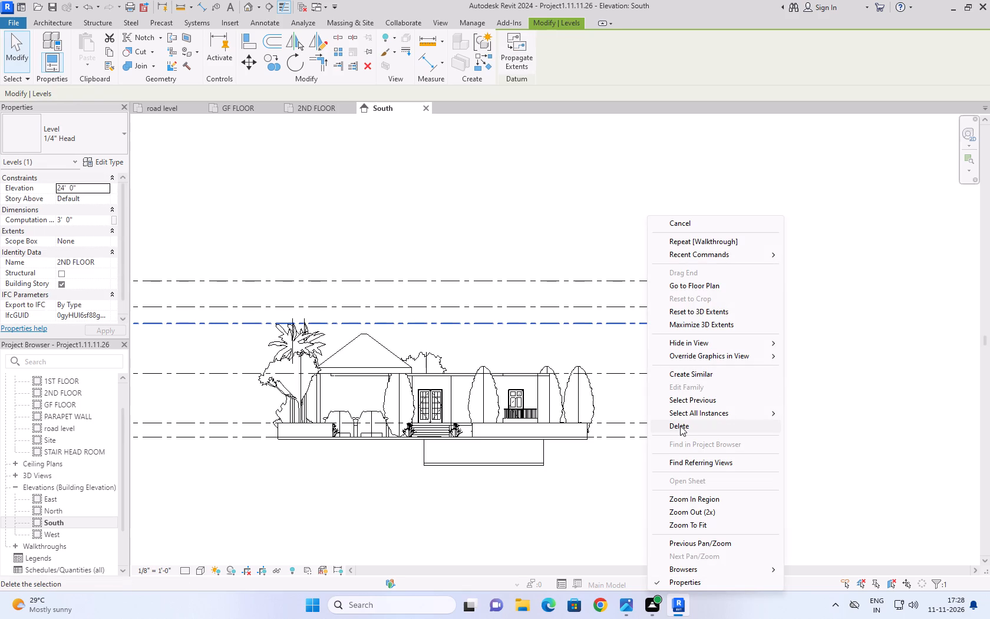
left_click(680, 426)
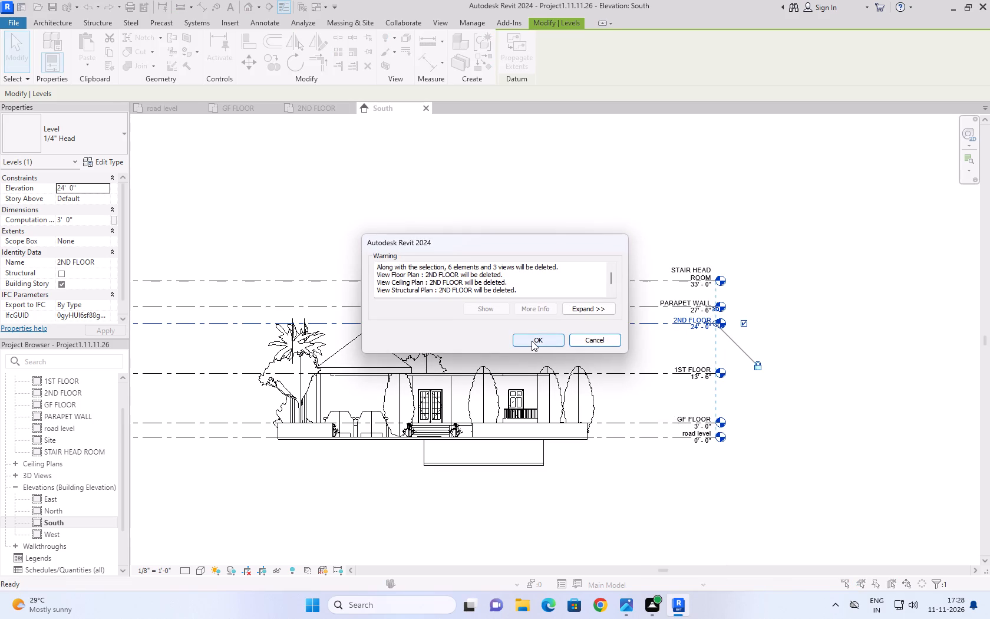
left_click(532, 341)
right_click(574, 305)
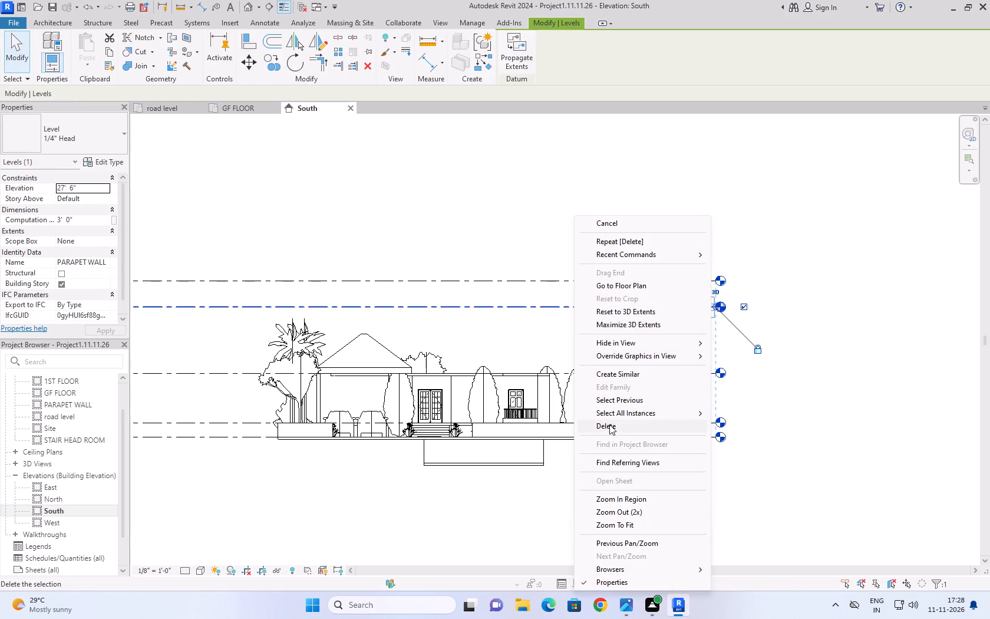
left_click(610, 426)
left_click(549, 337)
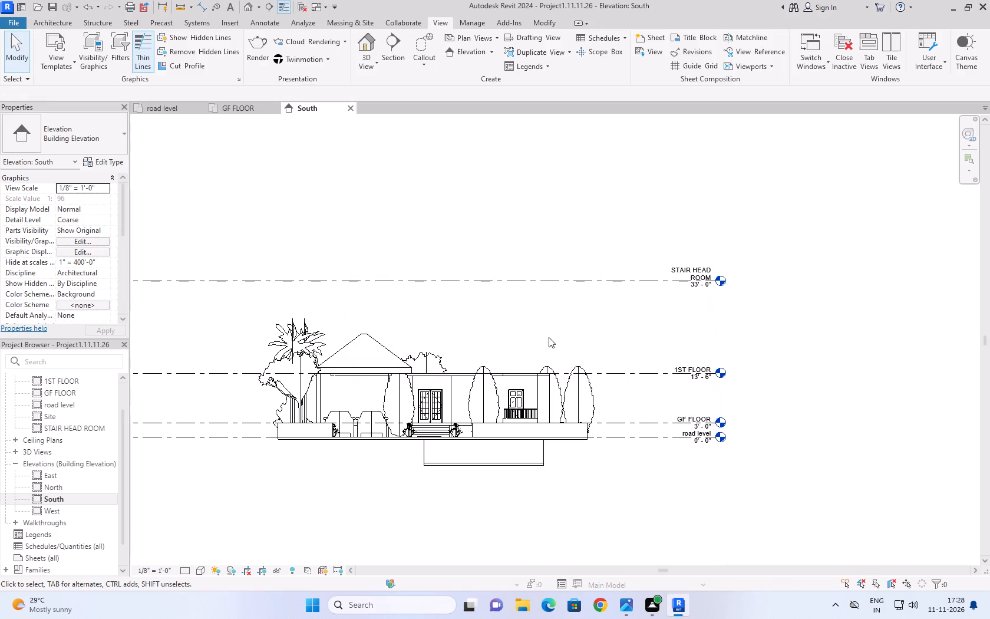
right_click(567, 281)
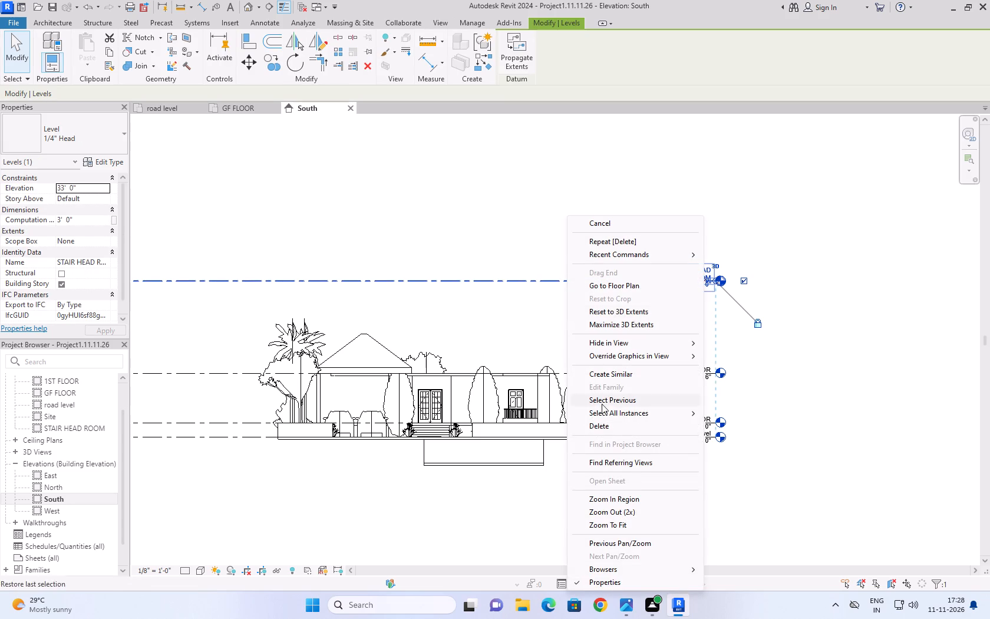
left_click(605, 428)
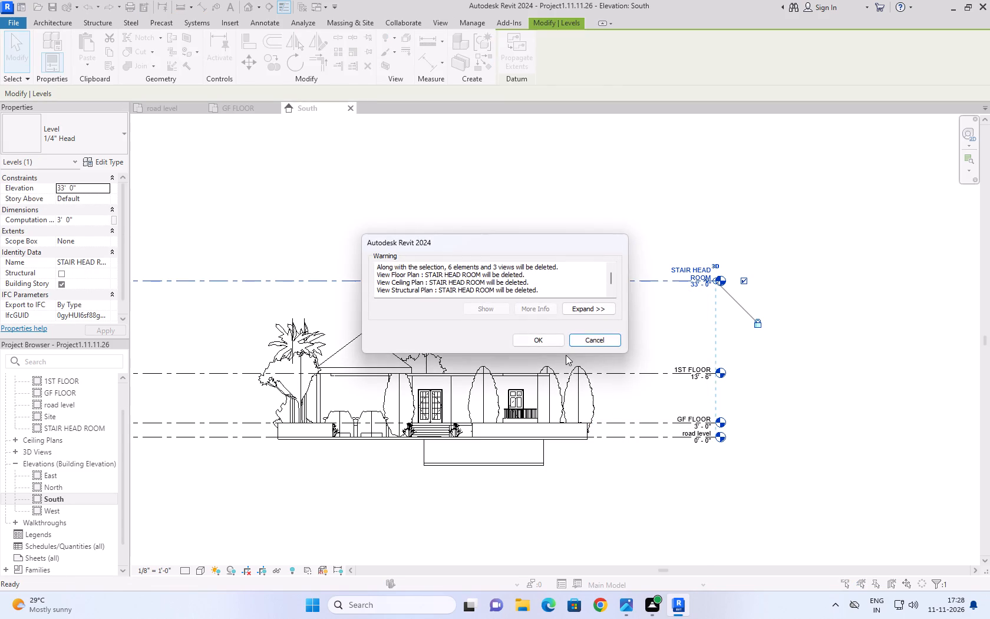
left_click(543, 342)
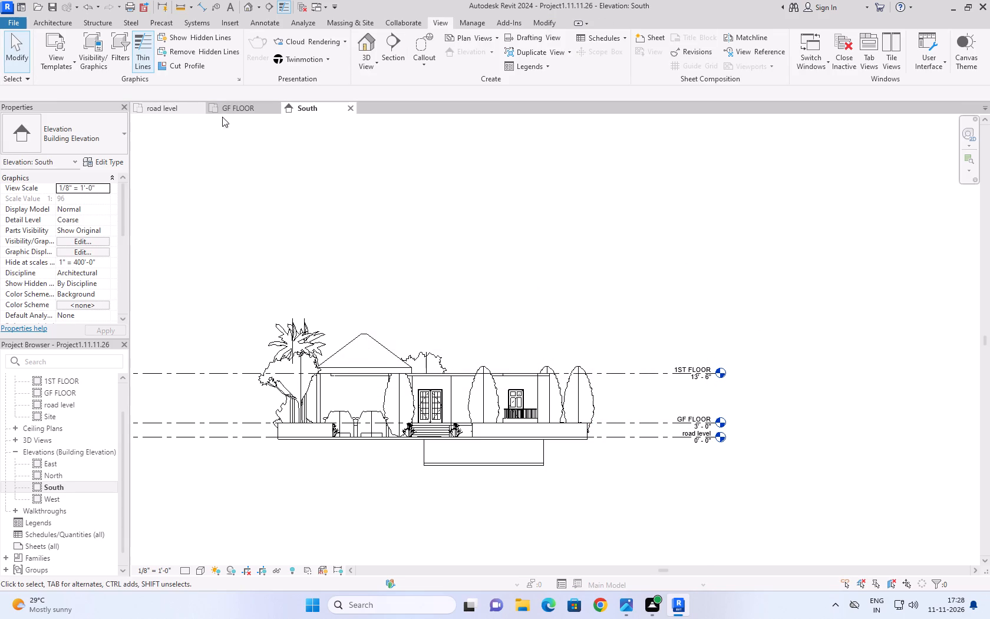
Open the default 3D view to look over the whole house and plot.
left_click(370, 63)
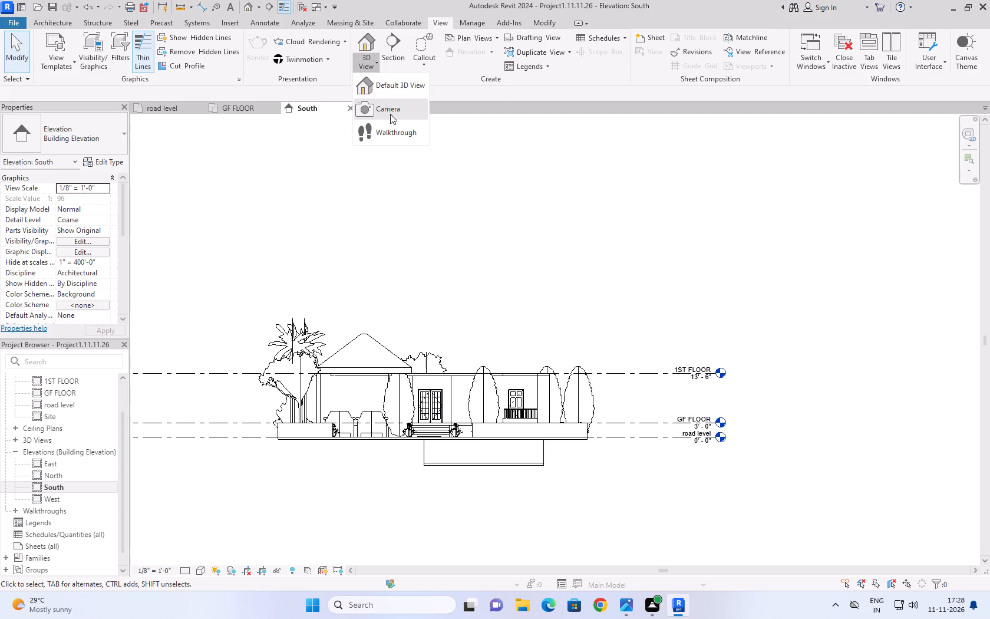
left_click(402, 80)
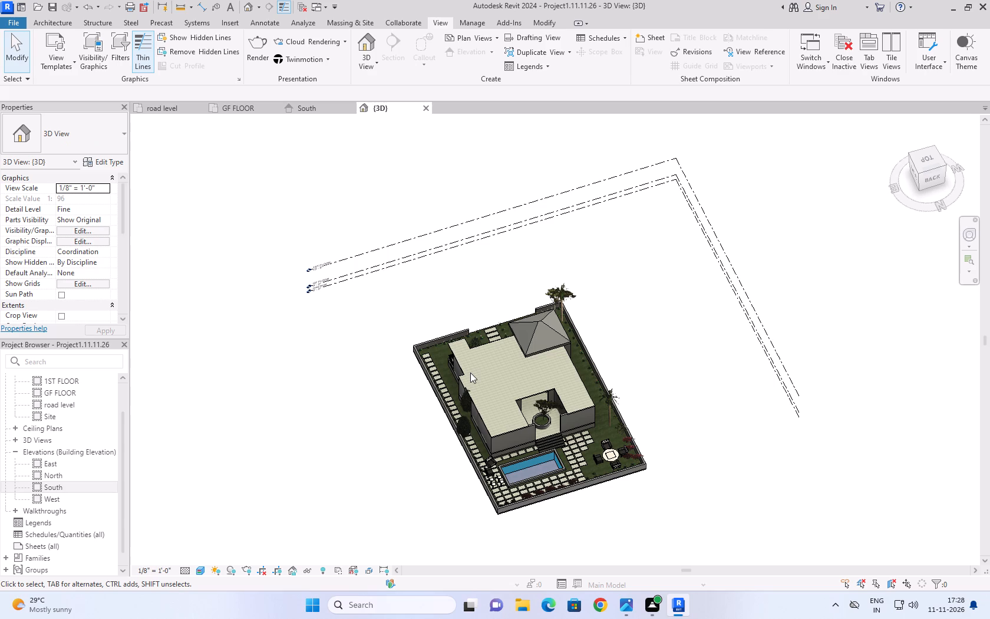
Return to the road level plan and compare the drawn layout with the 3BHK luxury home plan reference image.
left_click(174, 113)
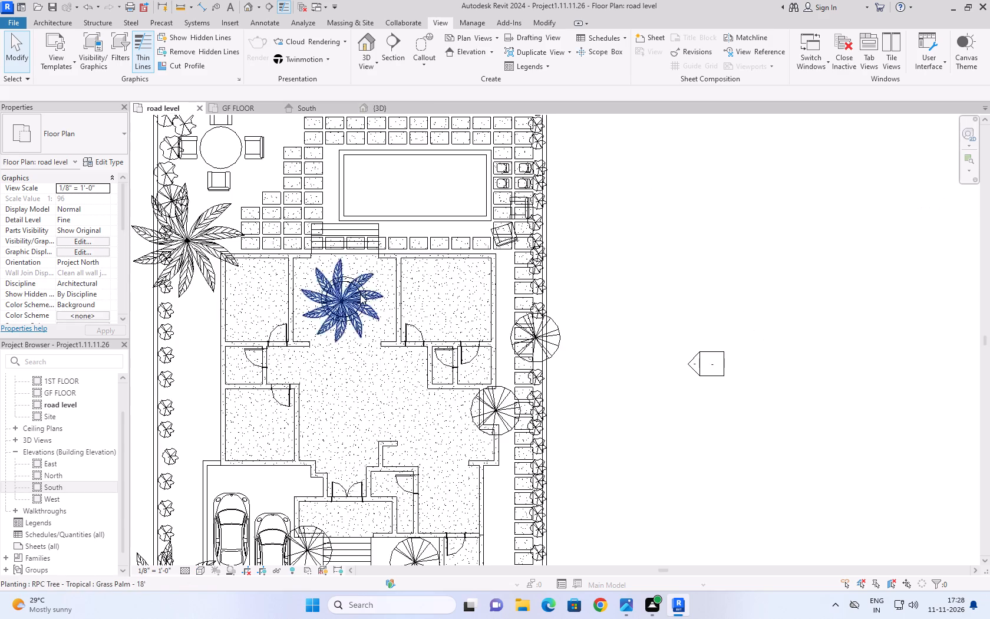
scroll(478, 311, "down", 6)
scroll(247, 357, "up", 4)
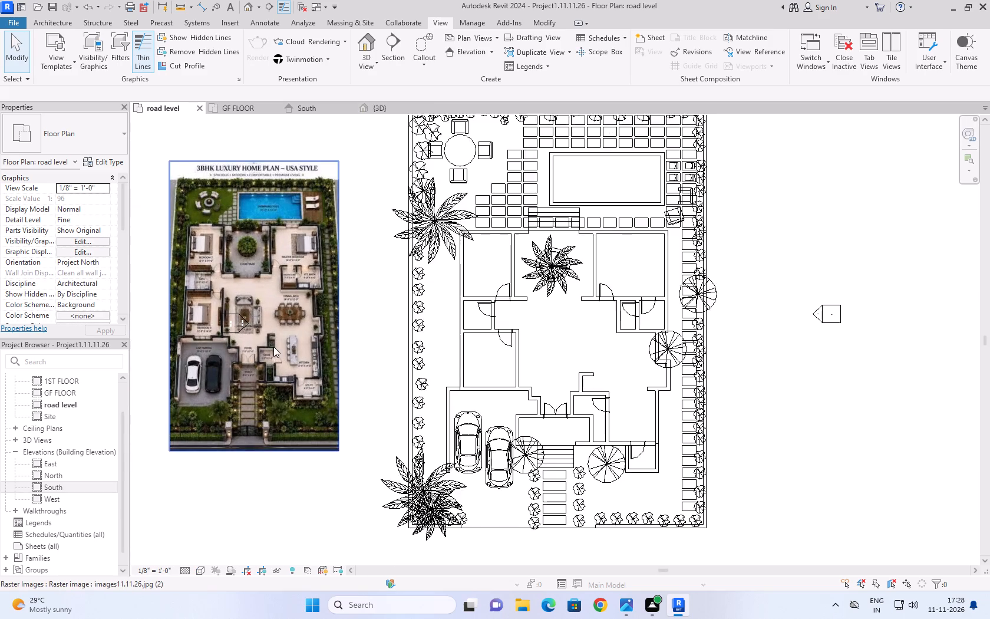
scroll(292, 340, "up", 1)
scroll(342, 336, "down", 5)
scroll(273, 350, "up", 8)
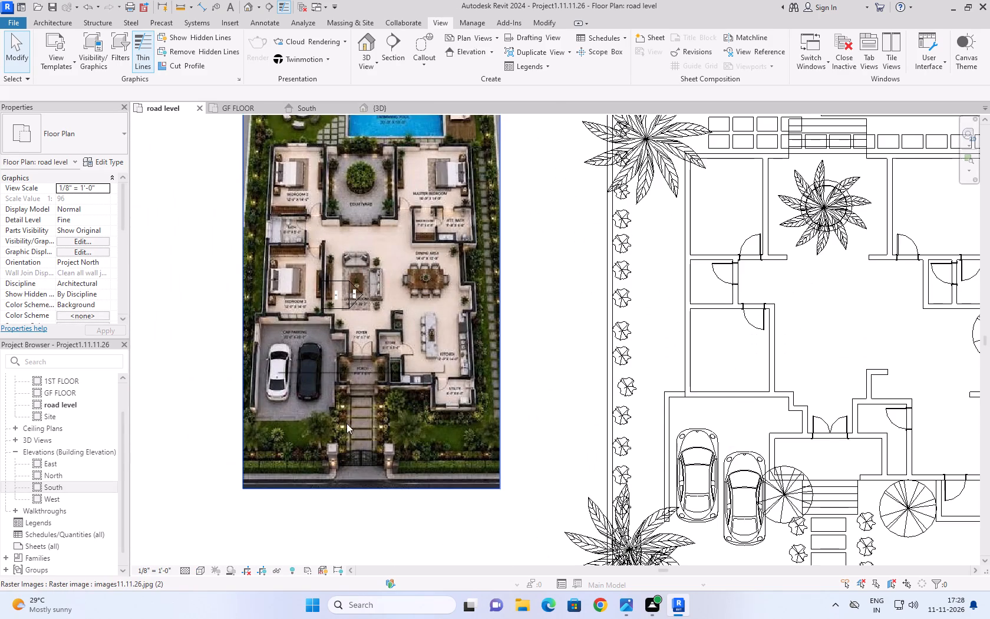
scroll(352, 324, "down", 4)
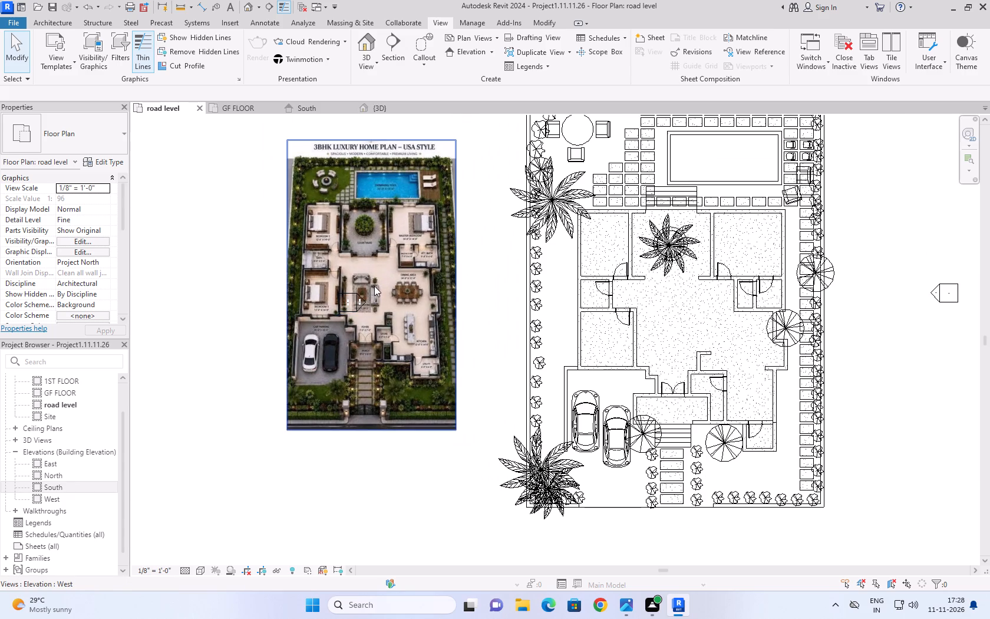
Recheck the 3BHK reference image and examine the roof, courtyard, pool and rear garden in the 3D view.
scroll(425, 359, "up", 3)
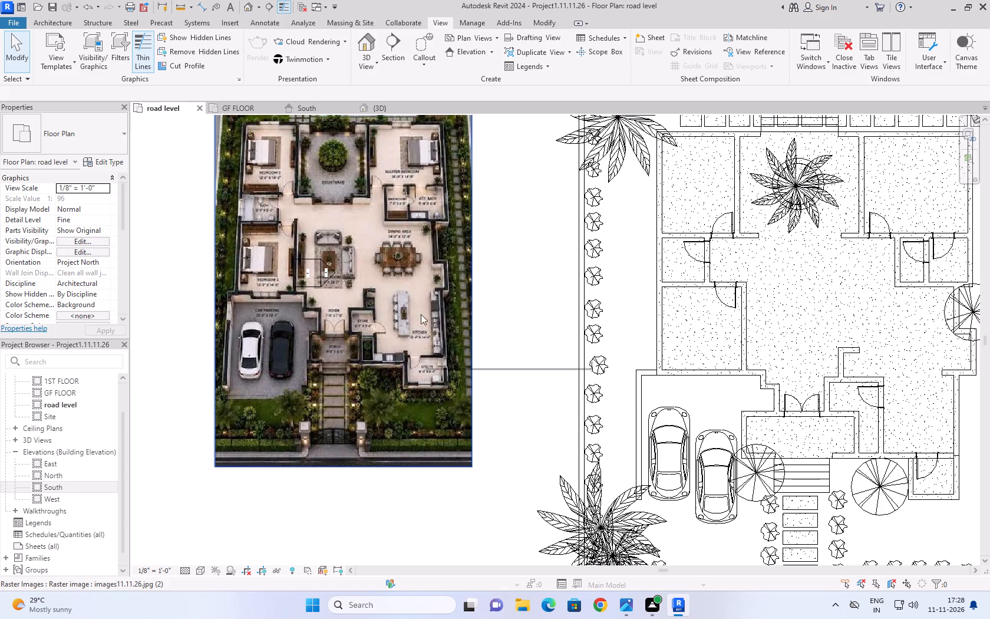
scroll(421, 281, "down", 3)
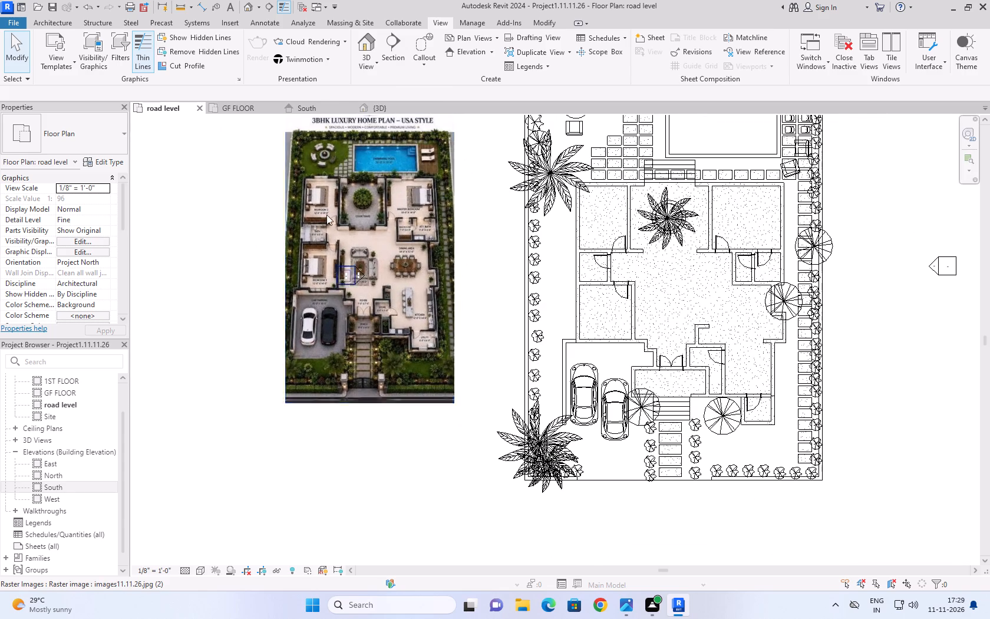
left_click(407, 110)
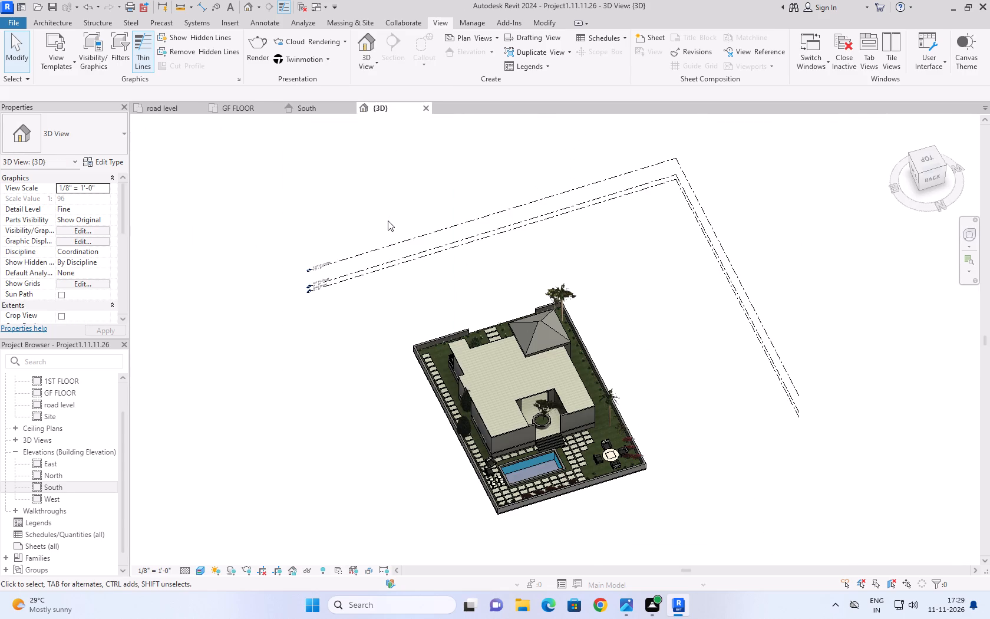
scroll(545, 426, "up", 9)
scroll(586, 265, "down", 3)
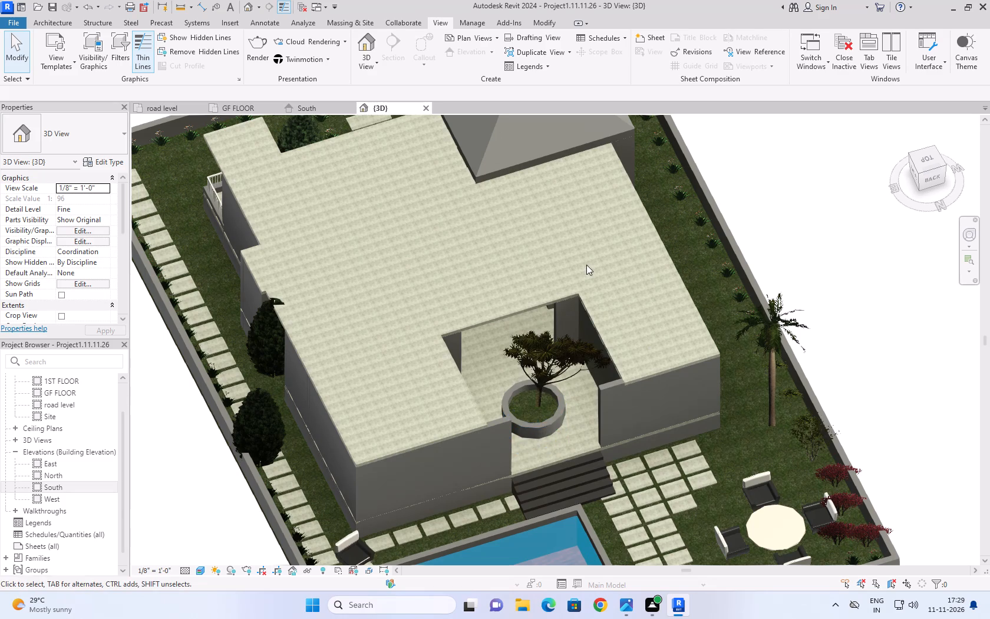
scroll(586, 265, "down", 4)
scroll(582, 401, "up", 3)
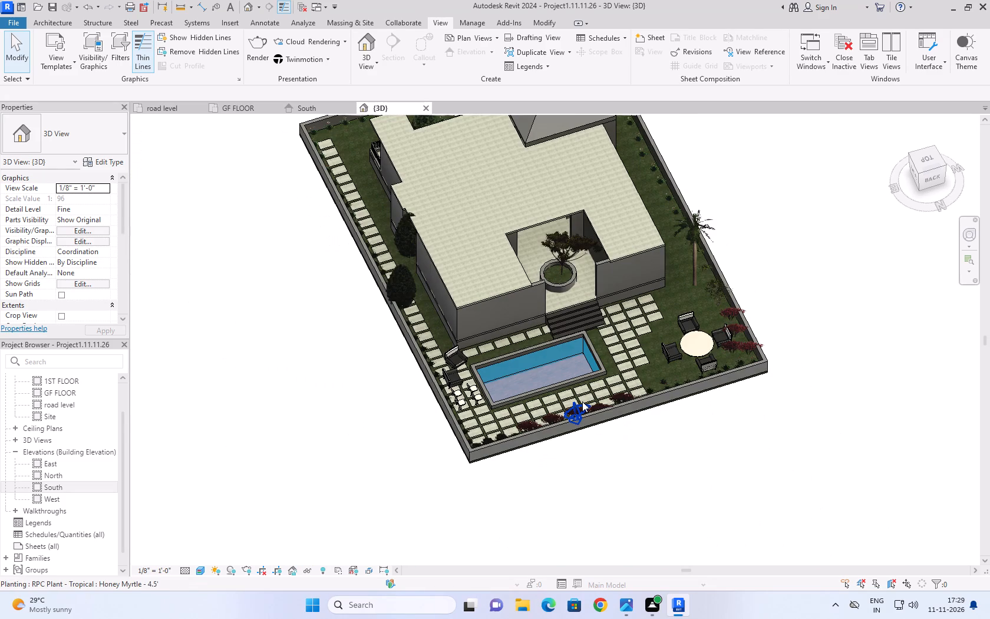
scroll(582, 401, "down", 4)
middle_click_drag(638, 250, 627, 271)
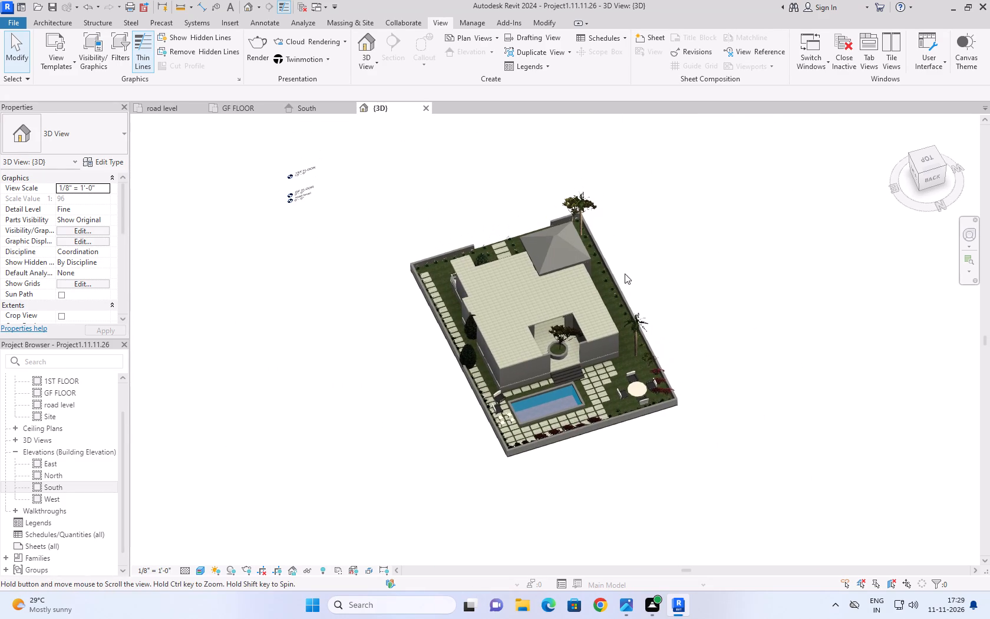
Render the 3D view from the front-right corner at Medium quality and 150 DPI printer resolution, and inspect the rendered image.
left_click(899, 126)
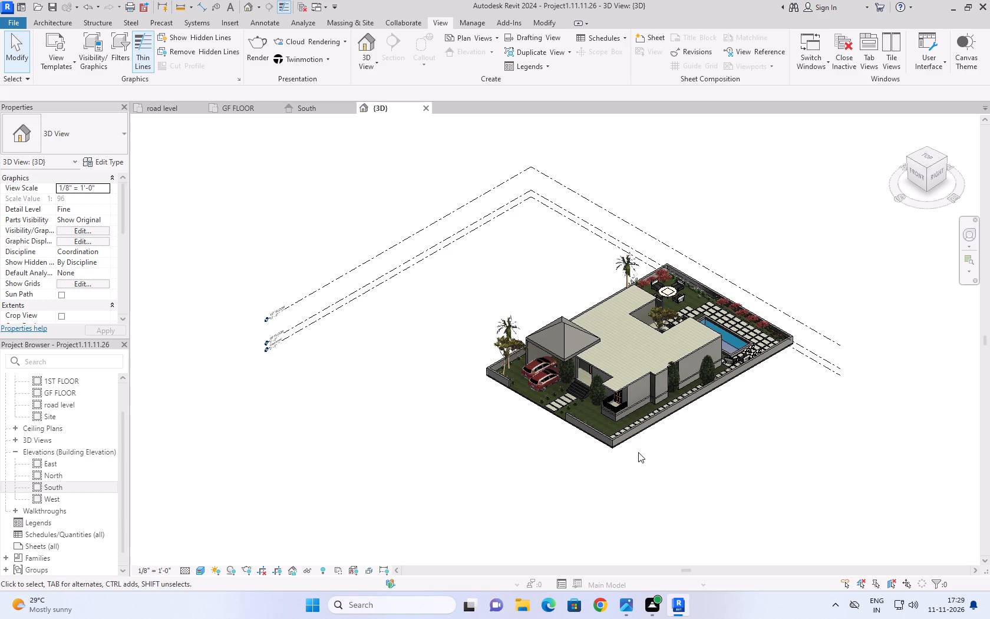
type("RR")
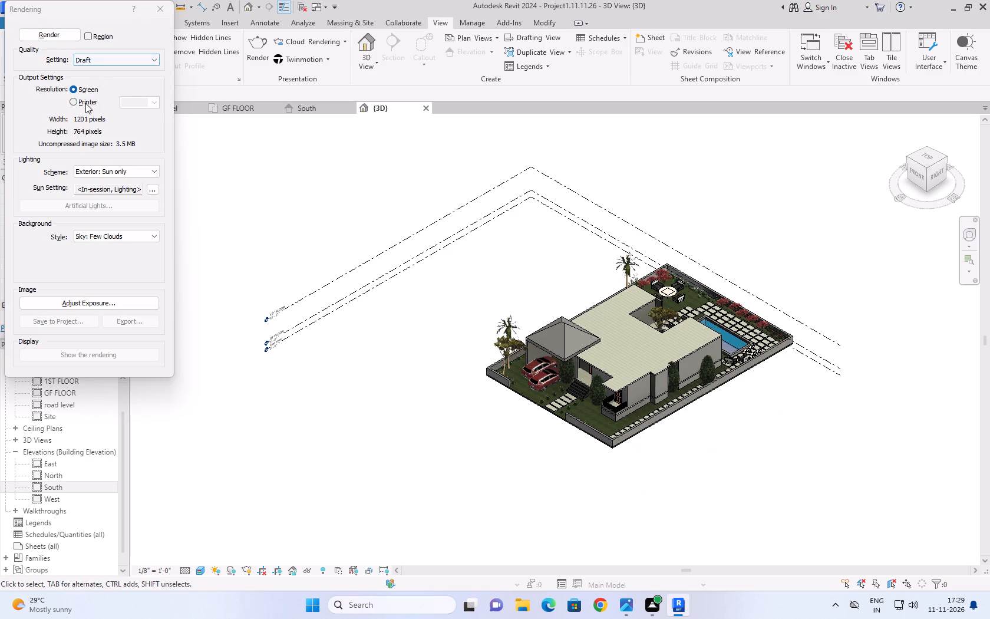
left_click(85, 103)
left_click(93, 62)
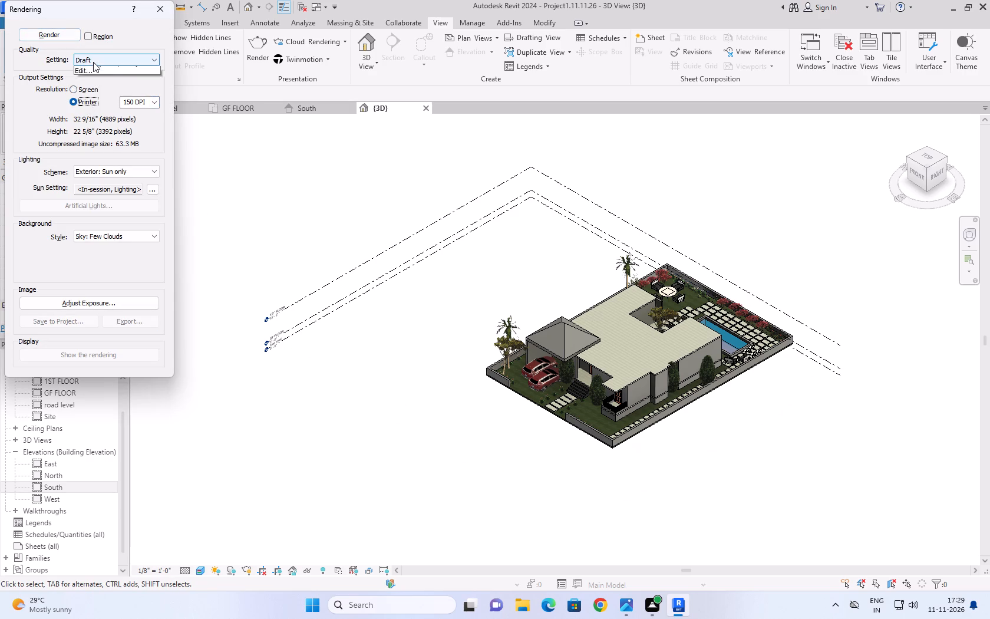
left_click(95, 74)
left_click(61, 38)
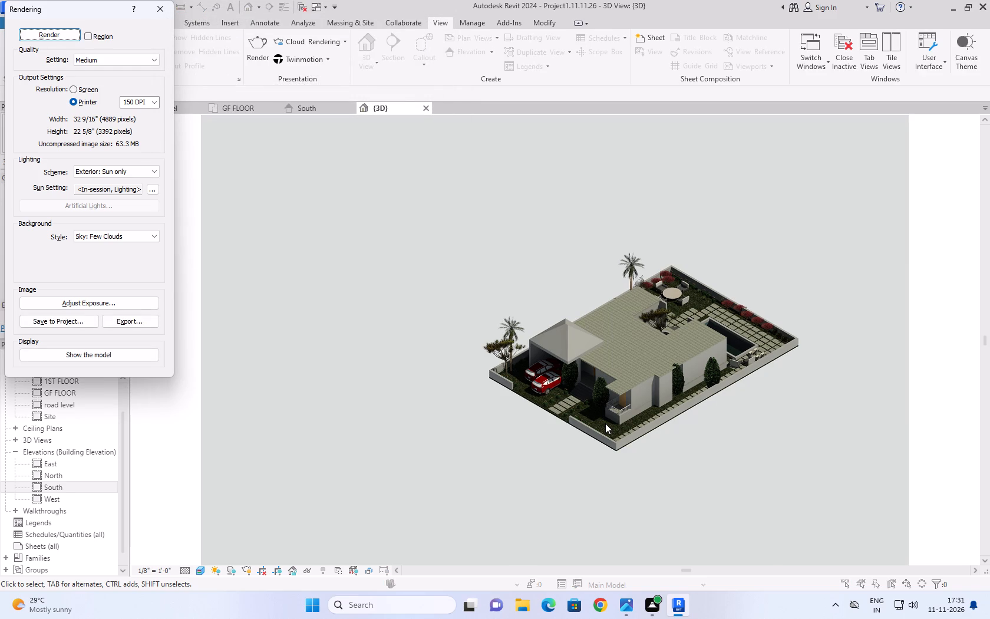
scroll(654, 401, "up", 3)
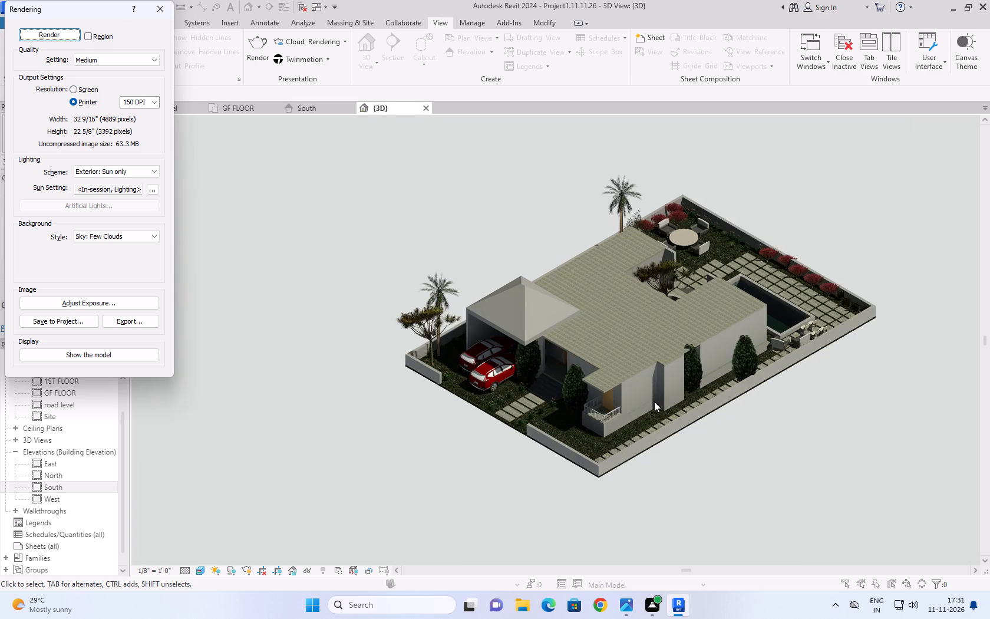
scroll(654, 401, "up", 4)
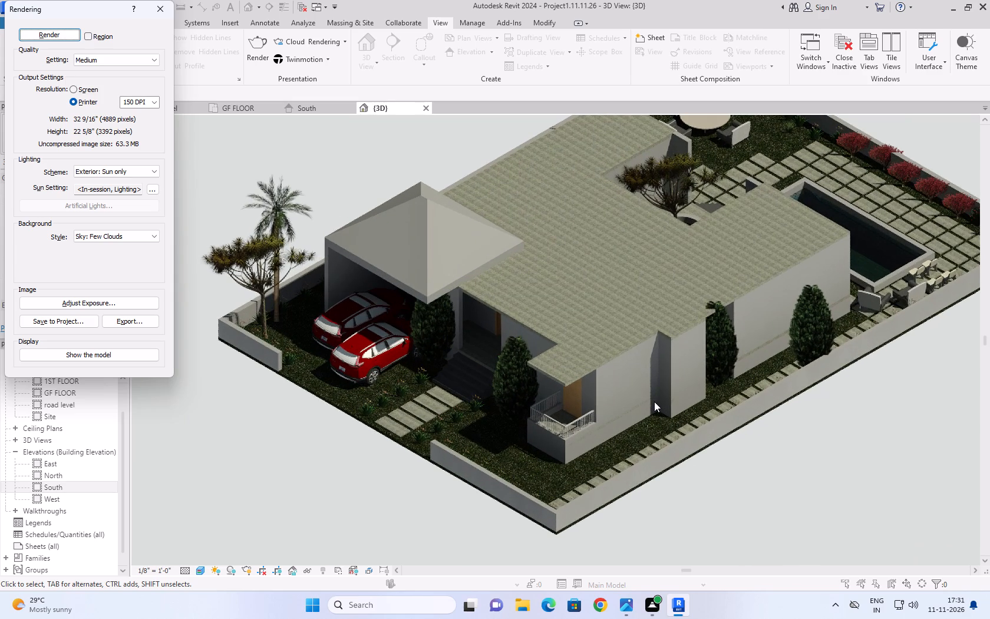
scroll(654, 401, "down", 3)
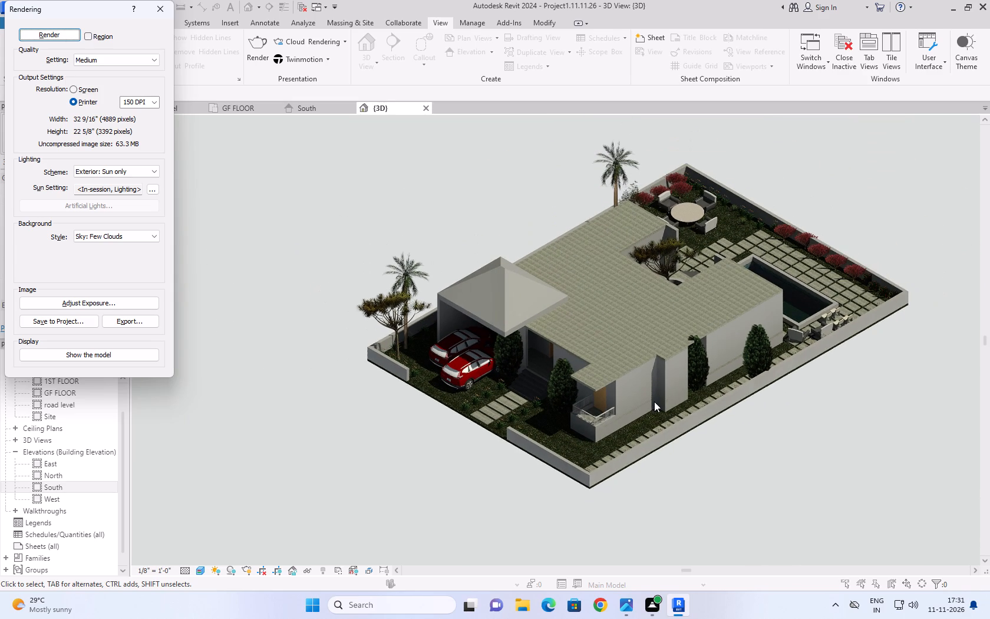
left_click(157, 9)
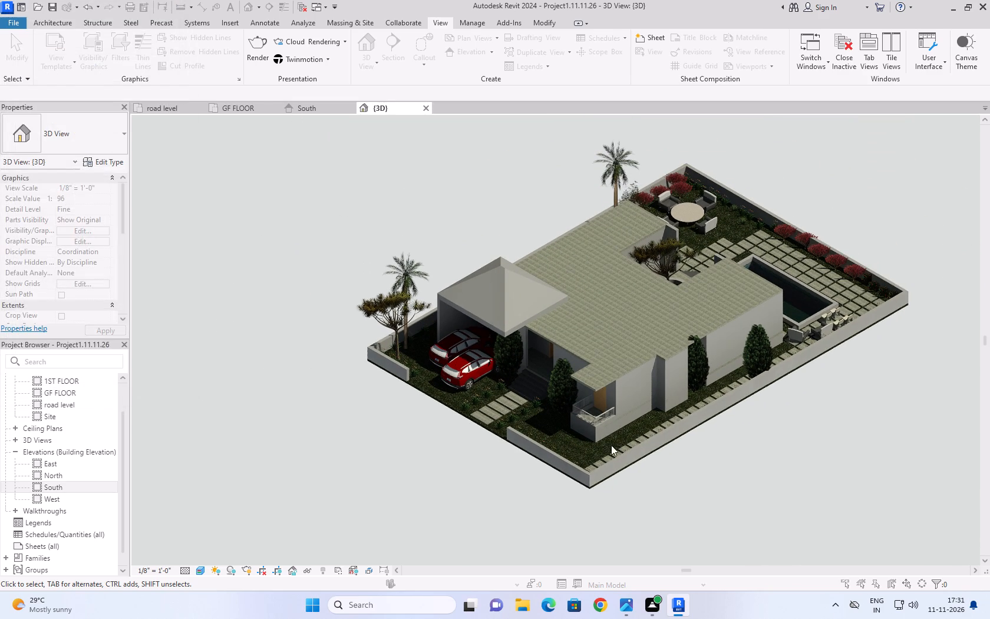
Render the house again from a higher aerial angle on its right side, showing the carport, roof, courtyard and pool.
middle_click_drag(741, 480, 697, 492, "shift")
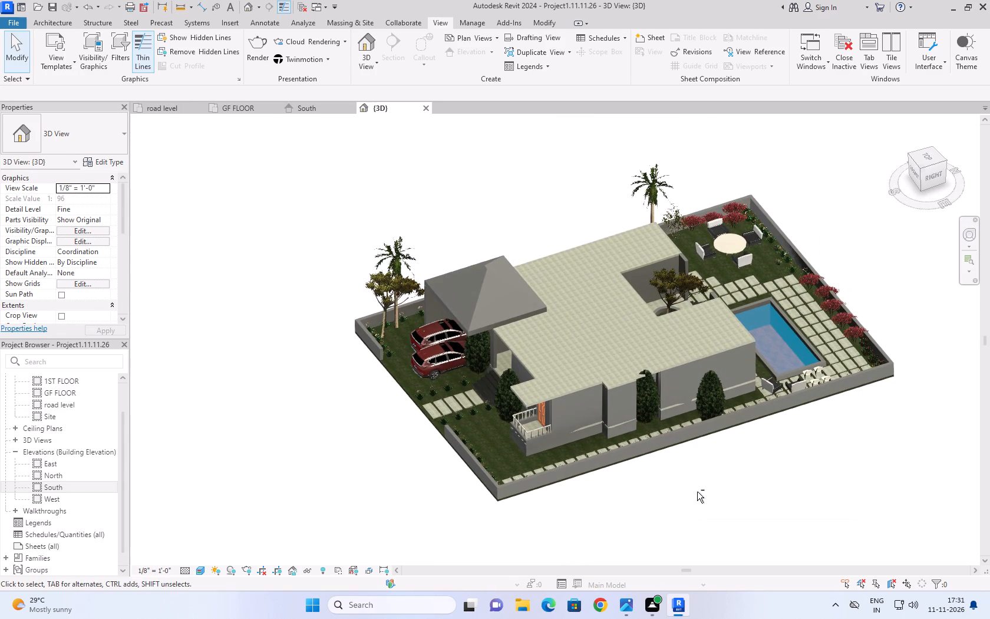
middle_click_drag(697, 478, 697, 503, "shift")
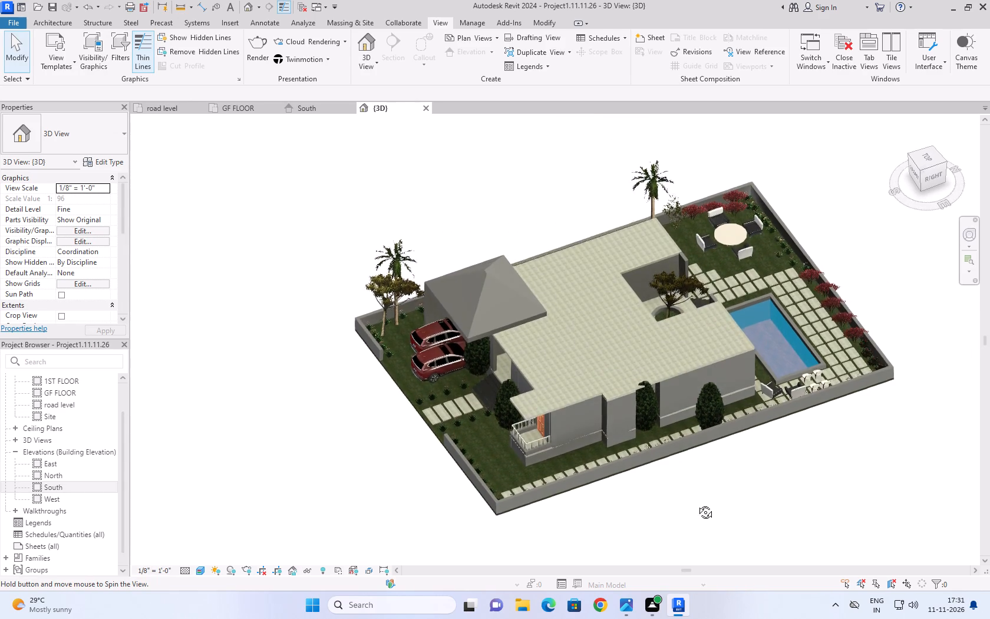
middle_click_drag(697, 503, 697, 538, "shift")
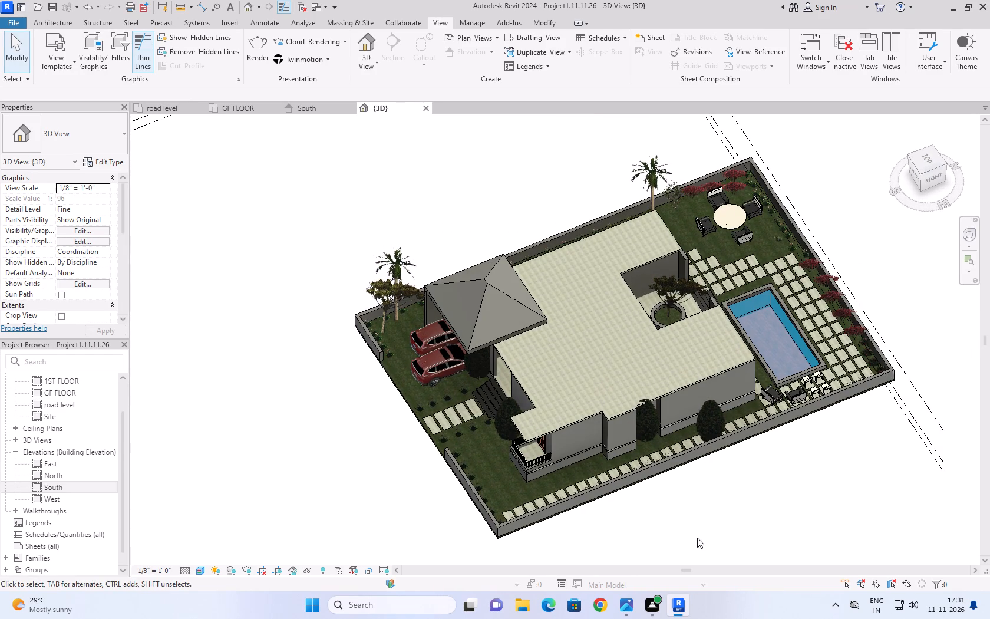
type("RR")
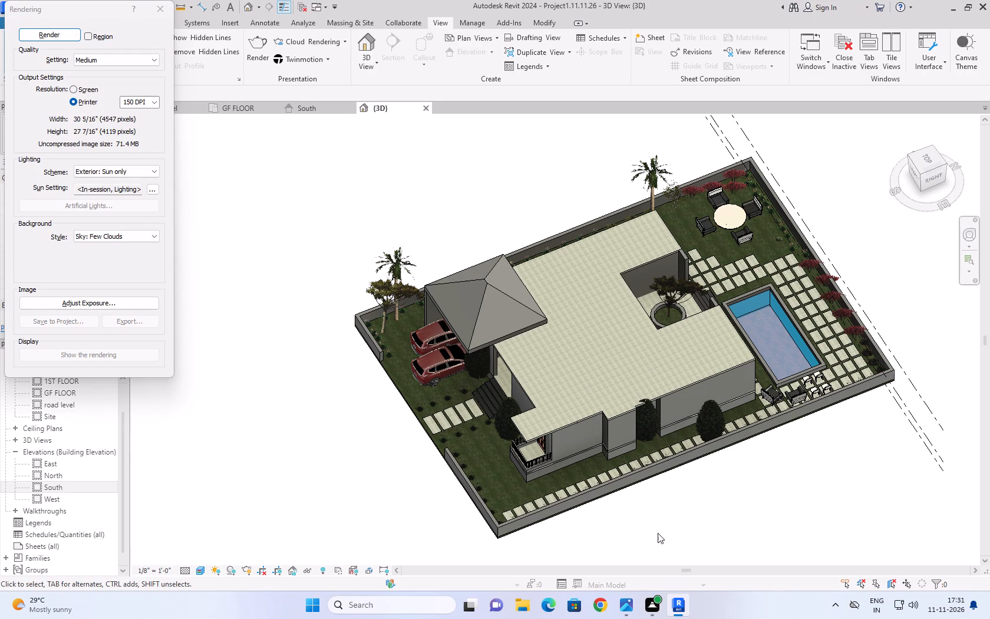
left_click(51, 35)
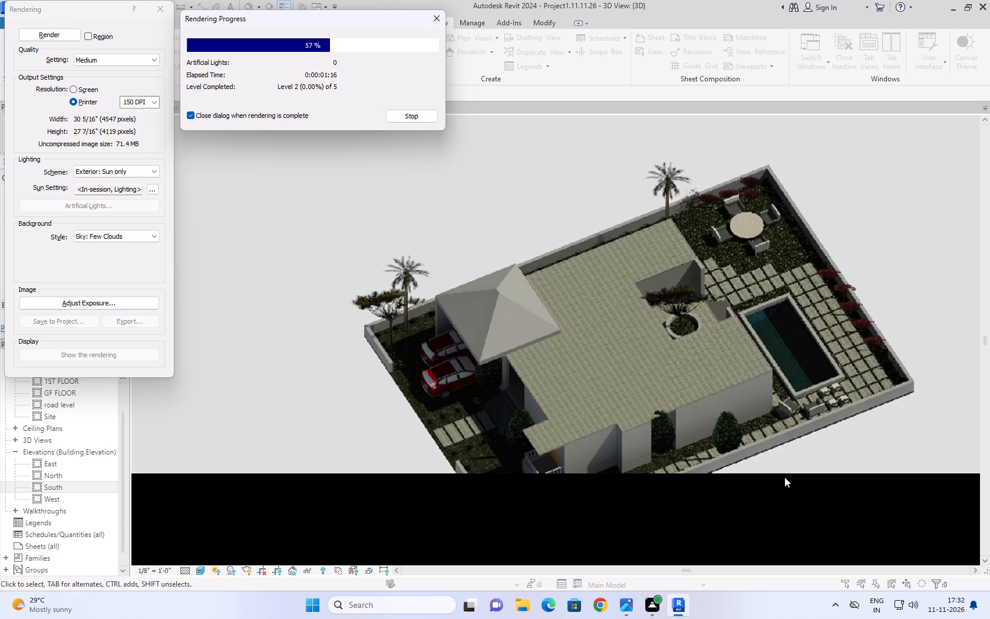
scroll(784, 477, "down", 3)
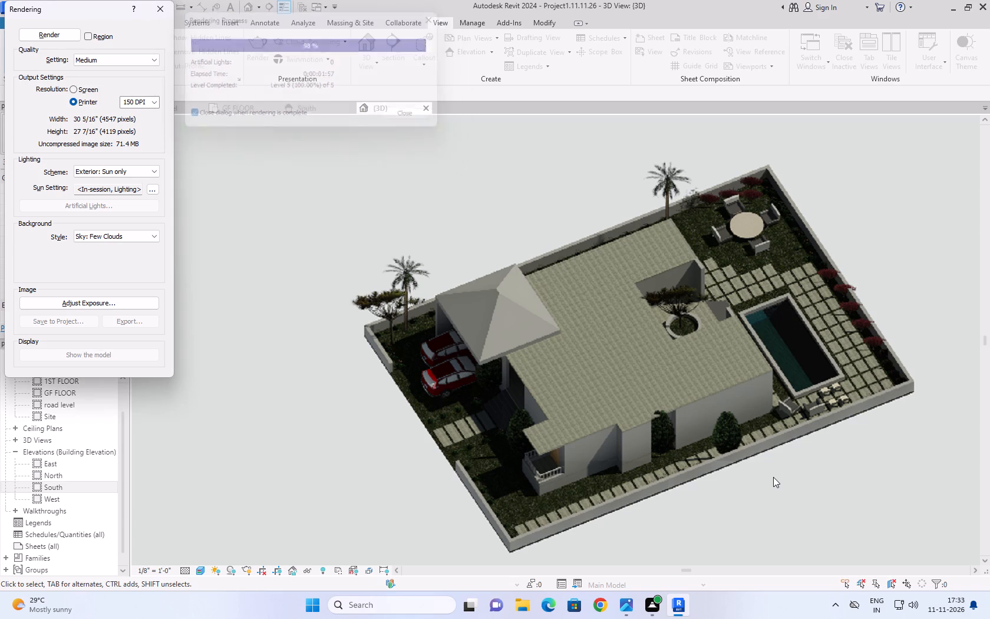
left_click(153, 8)
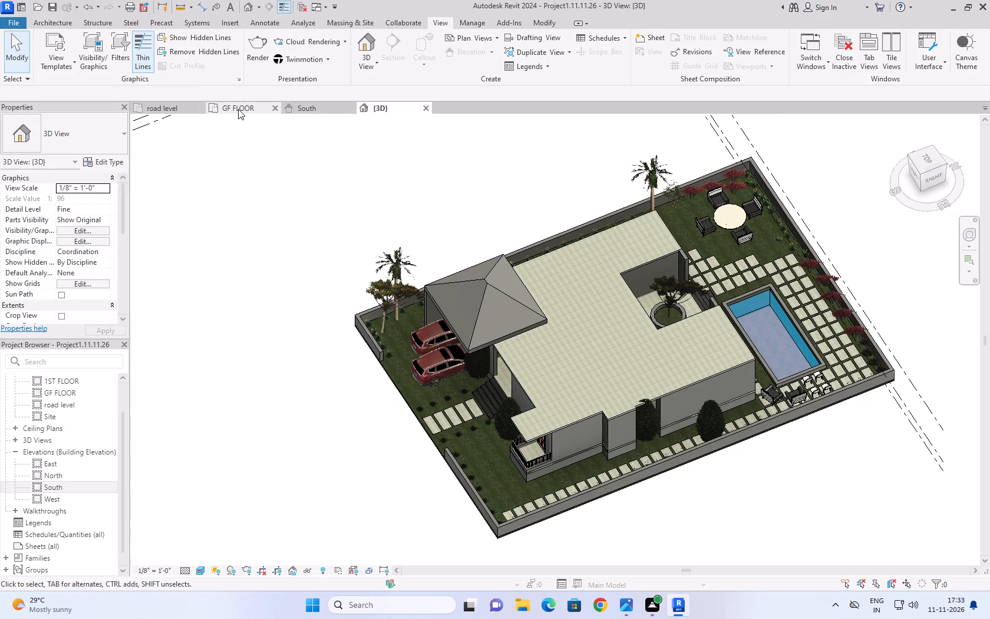
In the GF FLOOR plan, place a camera at the plot's north-east corner, aimed across the pool towards the house's north-west corner.
left_click(237, 109)
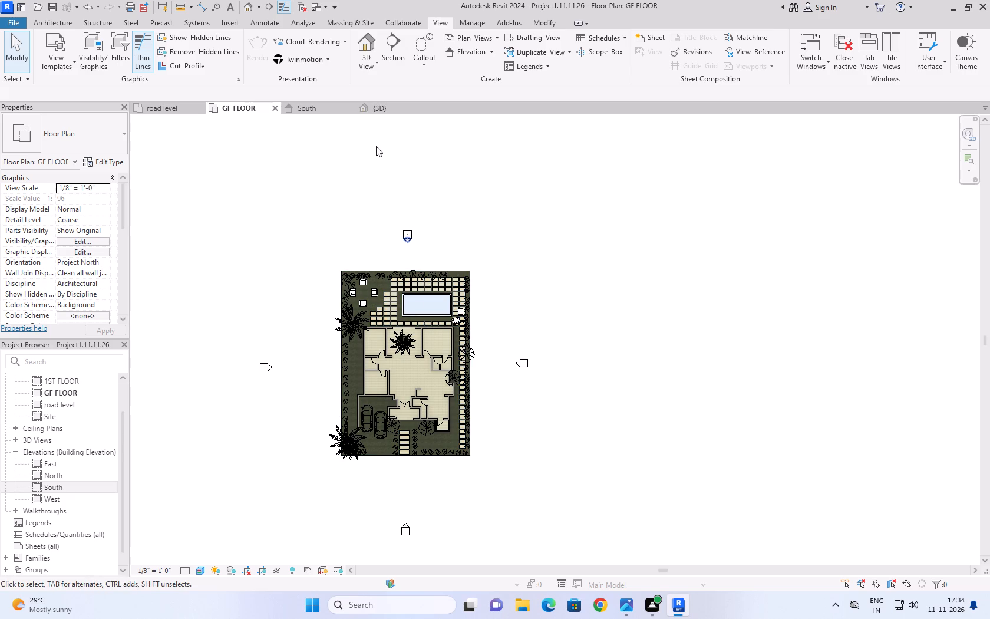
left_click(371, 65)
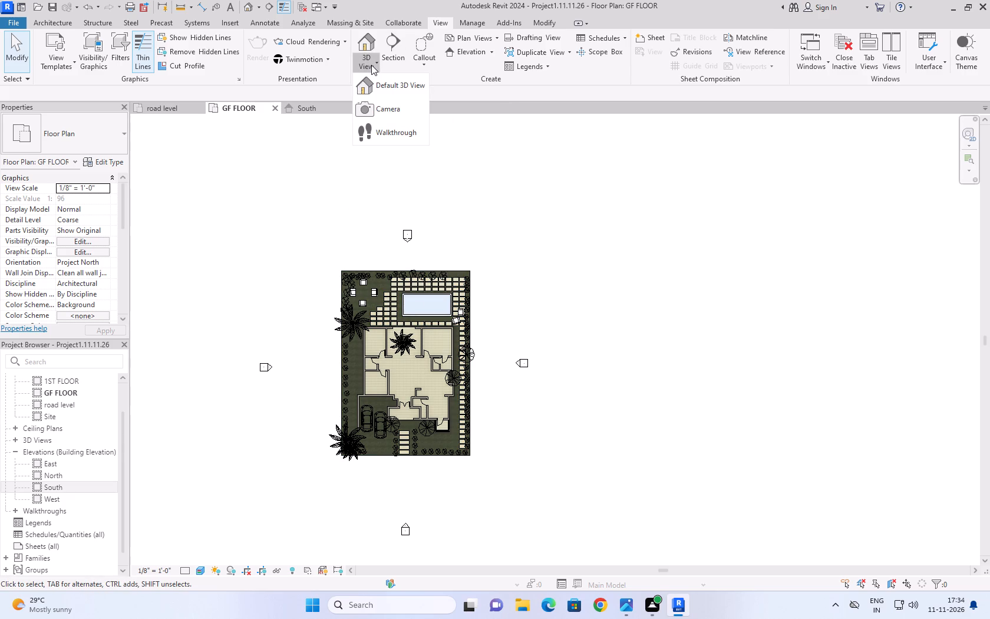
left_click(395, 113)
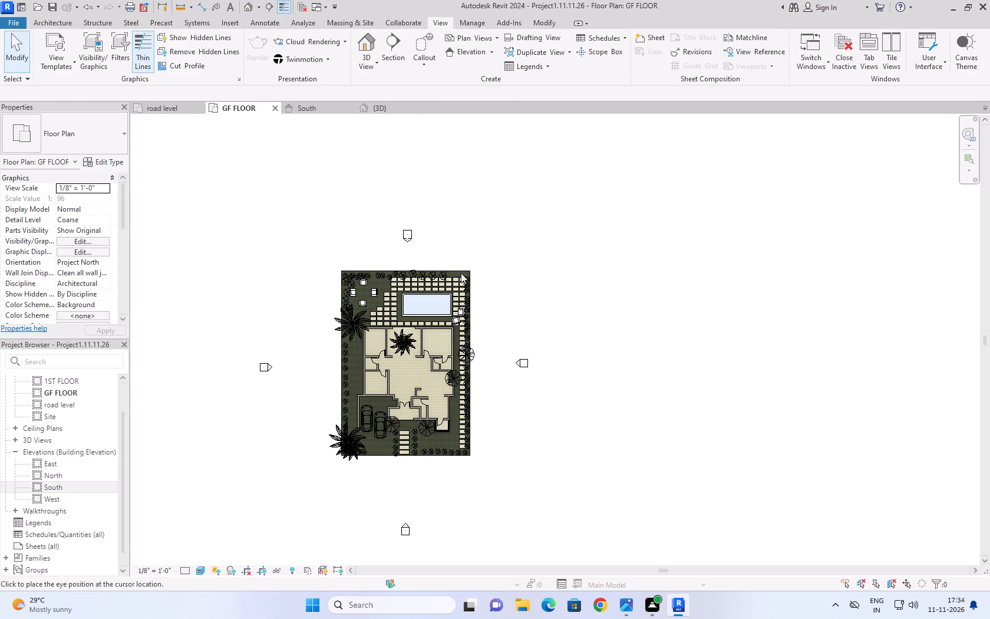
left_click(466, 274)
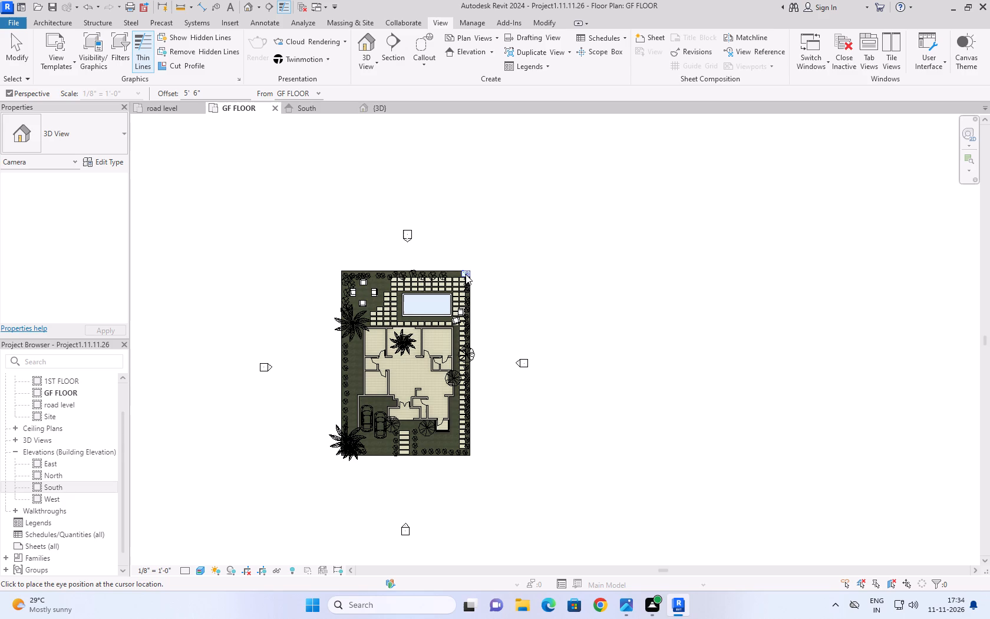
left_click(363, 332)
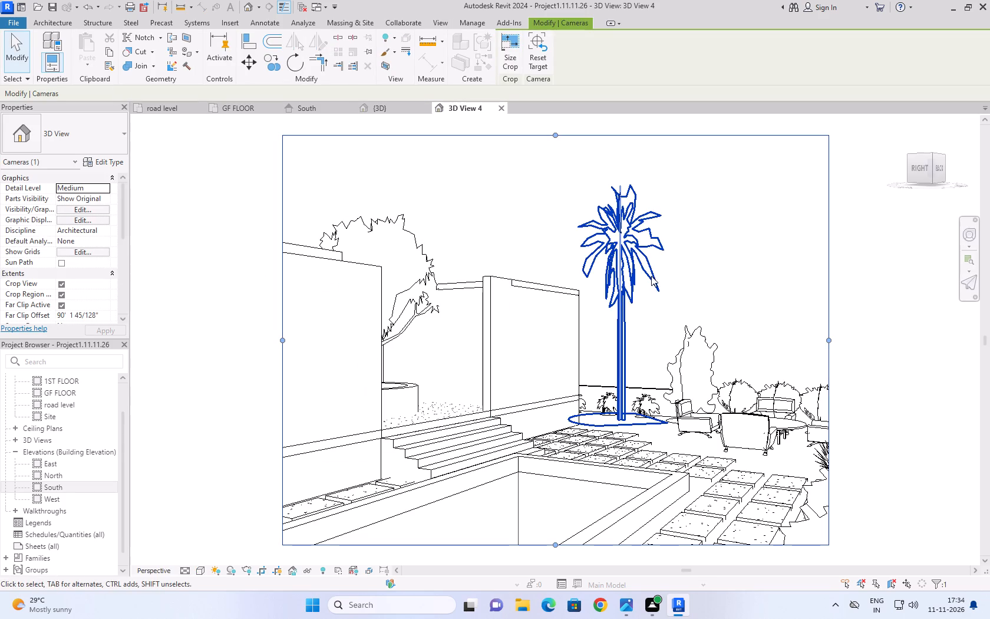
Enlarge the camera view's crop region on all sides to take in the whole pool, rear wall, paving and boundary planting.
scroll(656, 272, "down", 5)
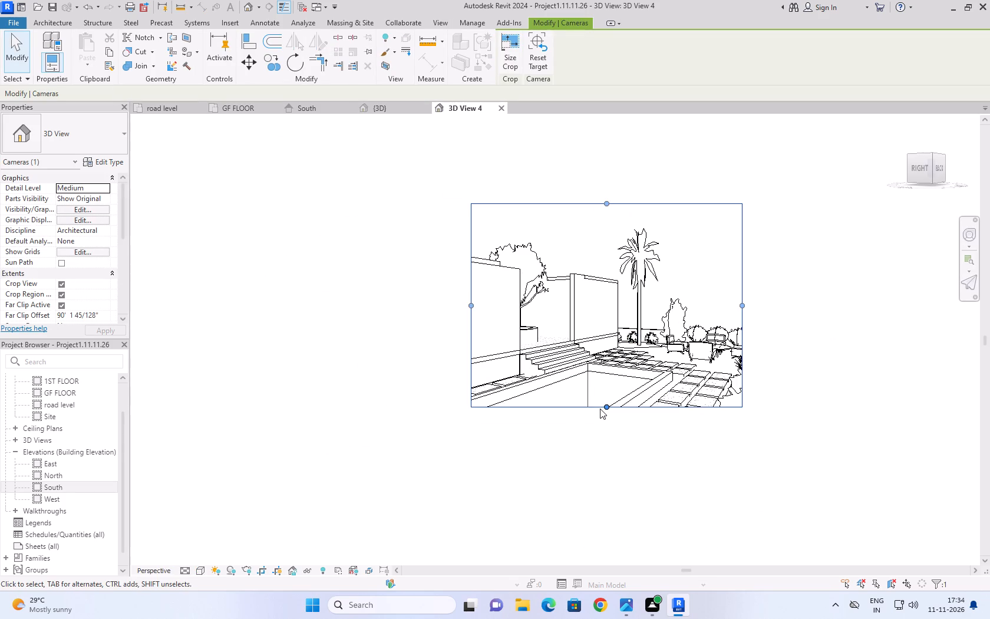
left_click_drag(606, 406, 605, 493)
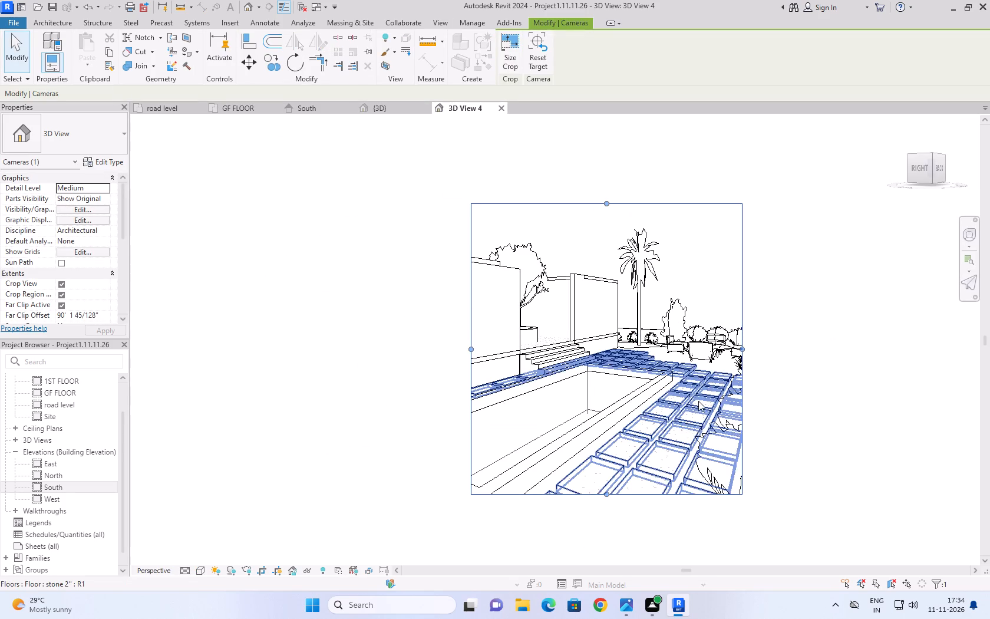
left_click_drag(741, 347, 953, 367)
left_click_drag(946, 367, 900, 370)
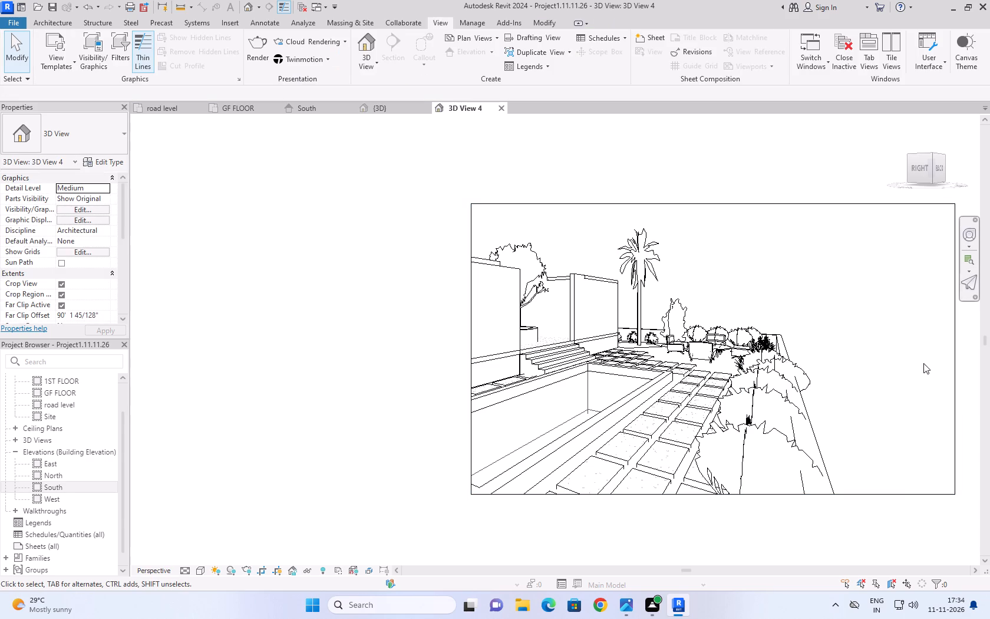
left_click(958, 348)
left_click_drag(954, 348, 853, 363)
left_click_drag(469, 348, 338, 348)
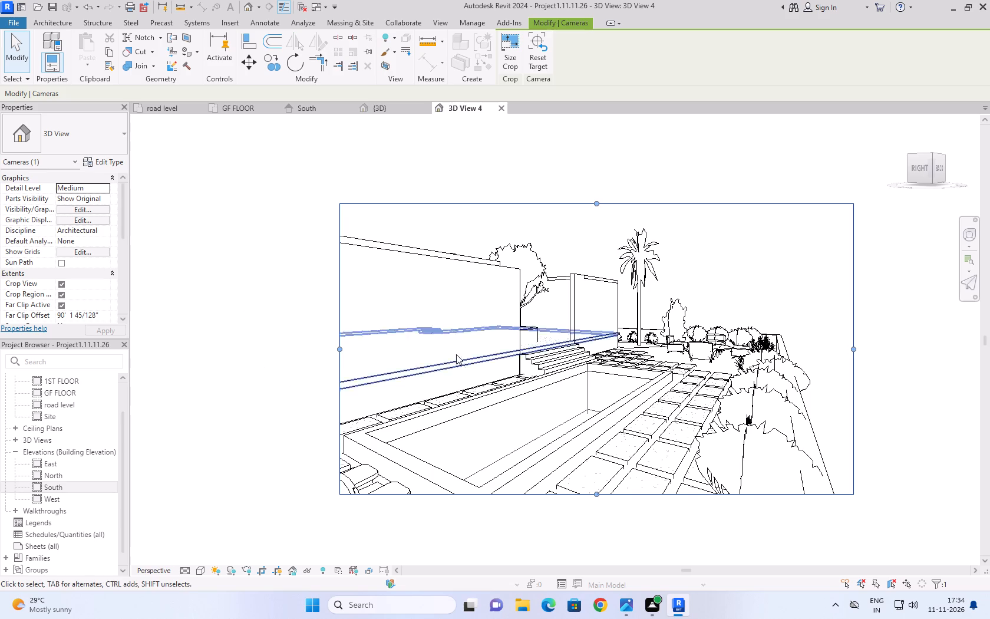
left_click_drag(596, 203, 595, 171)
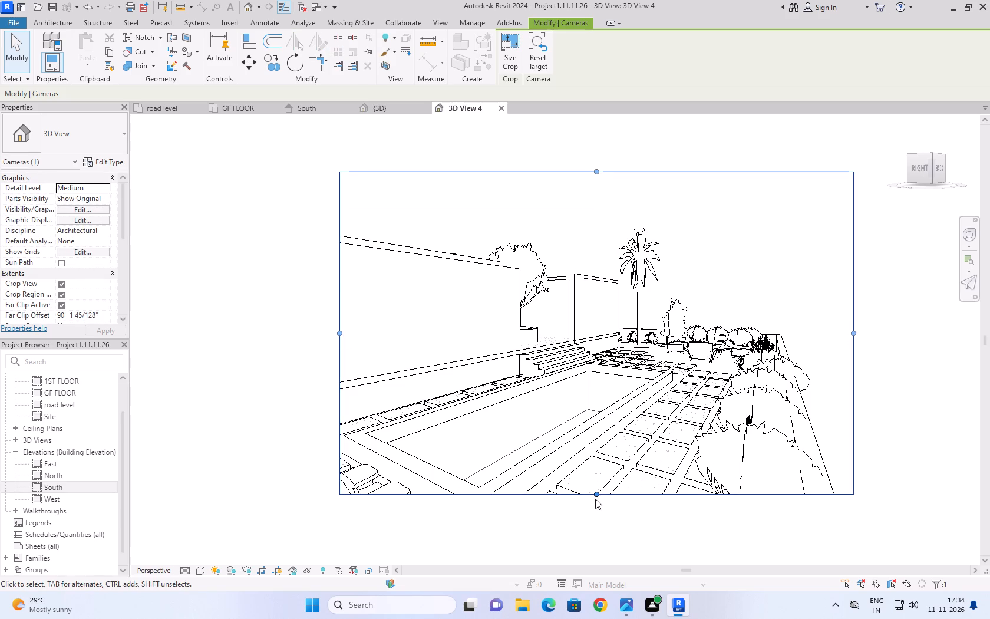
left_click_drag(597, 495, 604, 541)
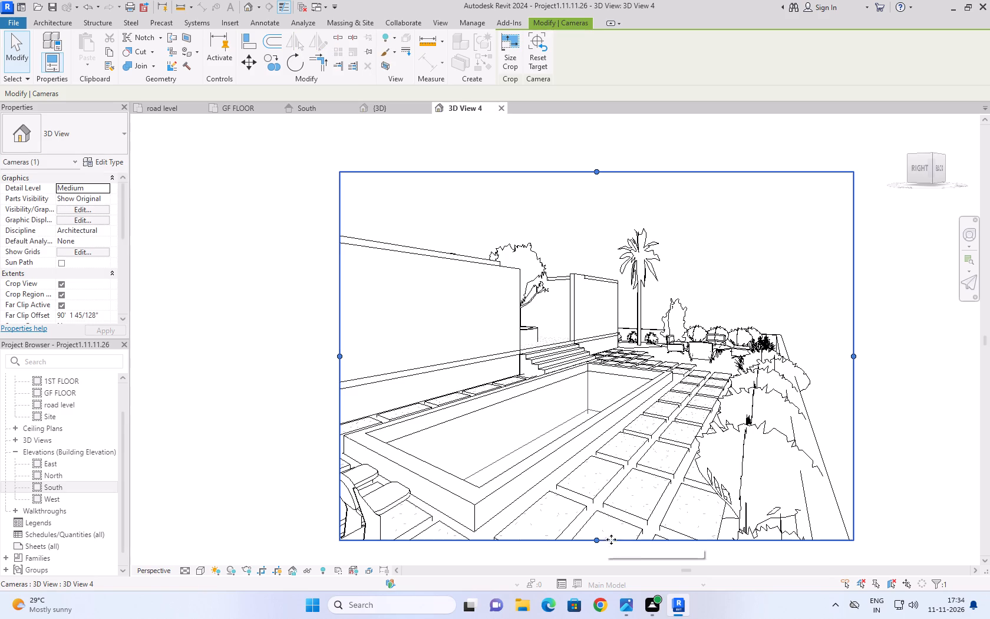
Raise the camera's viewing angle over the pool and extend the crop region on its left and bottom sides to include the lounge chairs.
right_click_drag(750, 259, 744, 285, "shift")
scroll(733, 268, "down", 4)
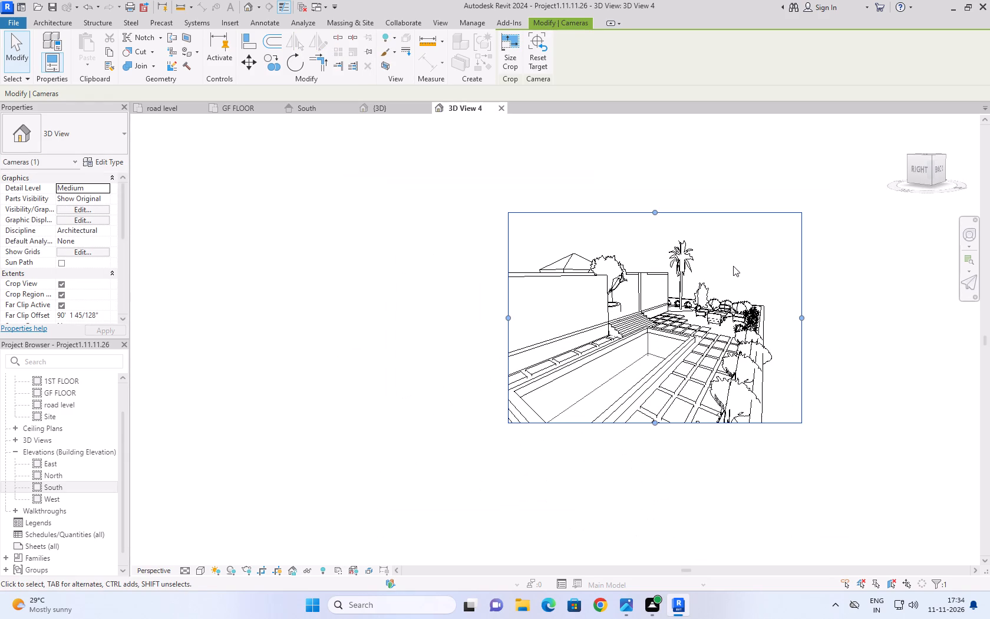
left_click_drag(507, 317, 420, 322)
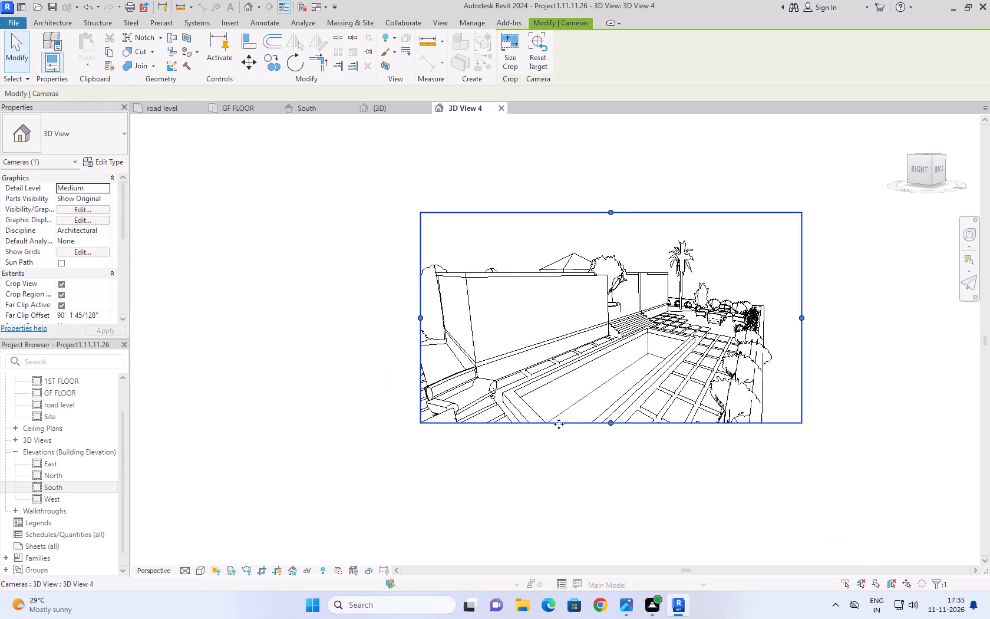
left_click_drag(610, 422, 609, 498)
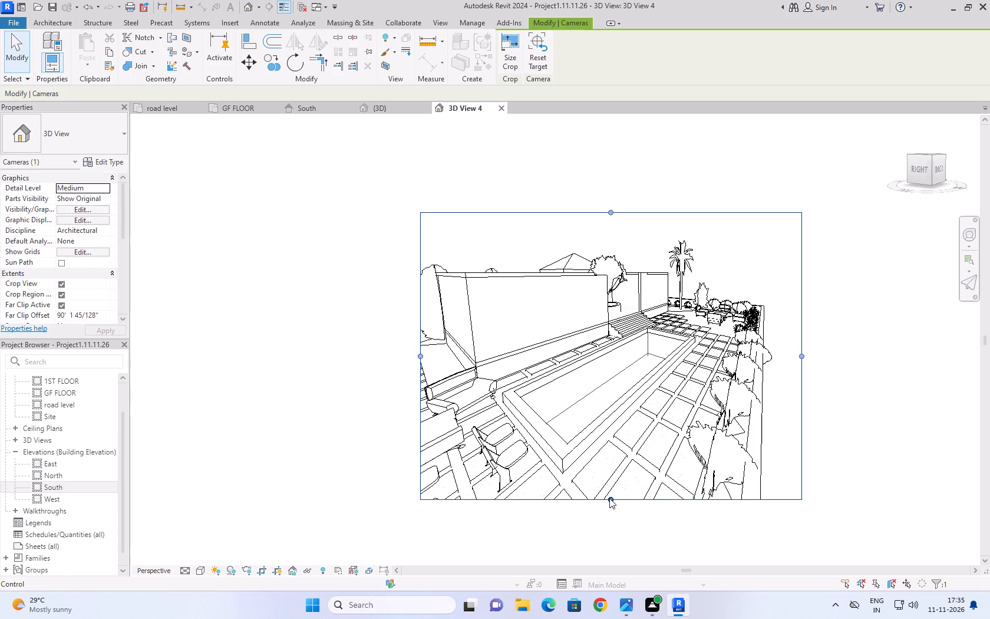
Extend the pool camera view's crop region at its top, left and bottom edges, and raise the viewing angle to look down on the pool.
left_click_drag(612, 211, 618, 158)
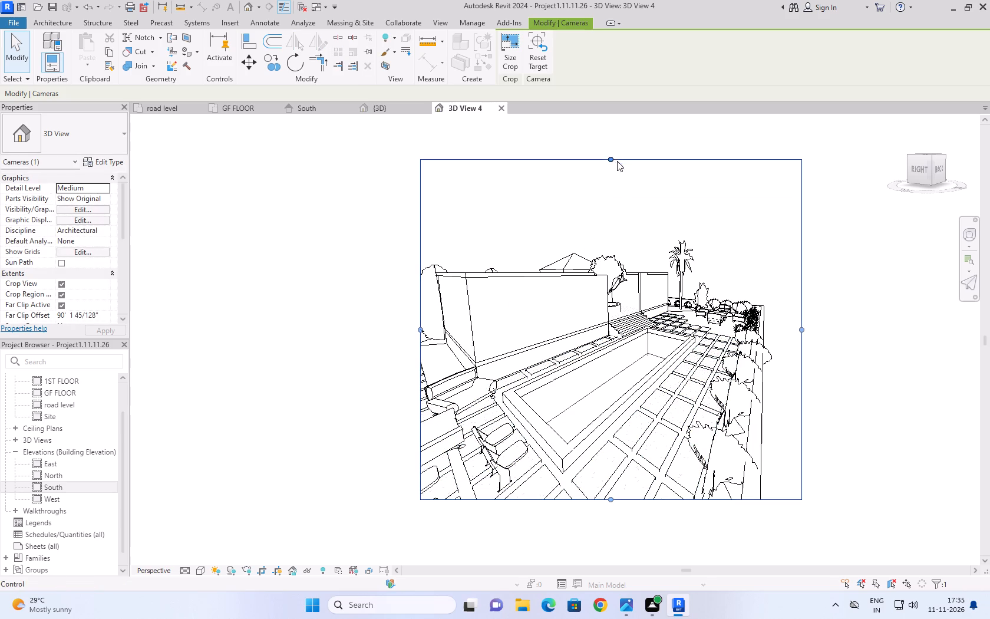
left_click_drag(420, 331, 352, 336)
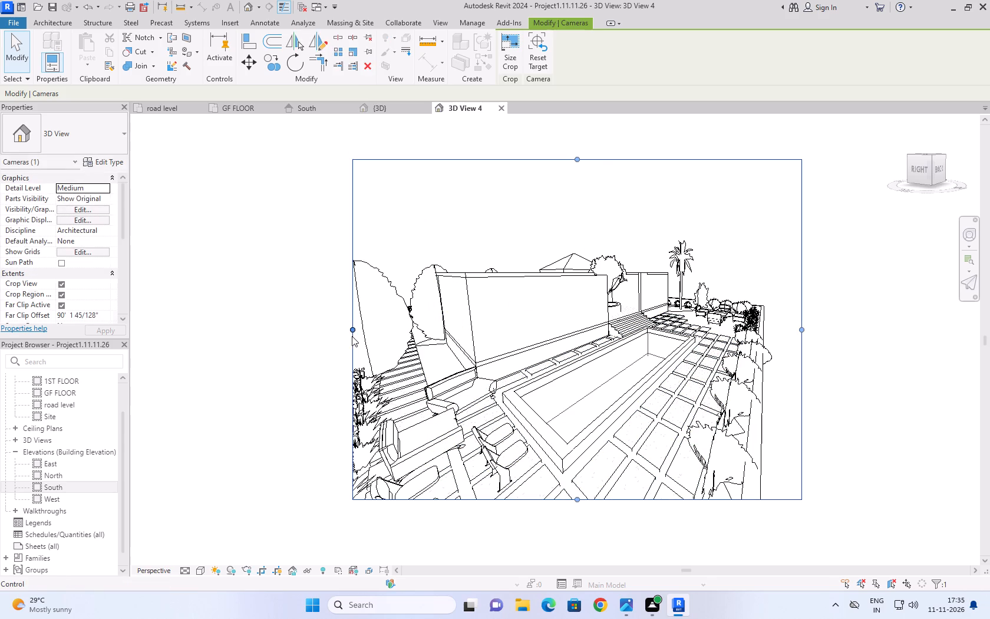
left_click_drag(576, 498, 575, 551)
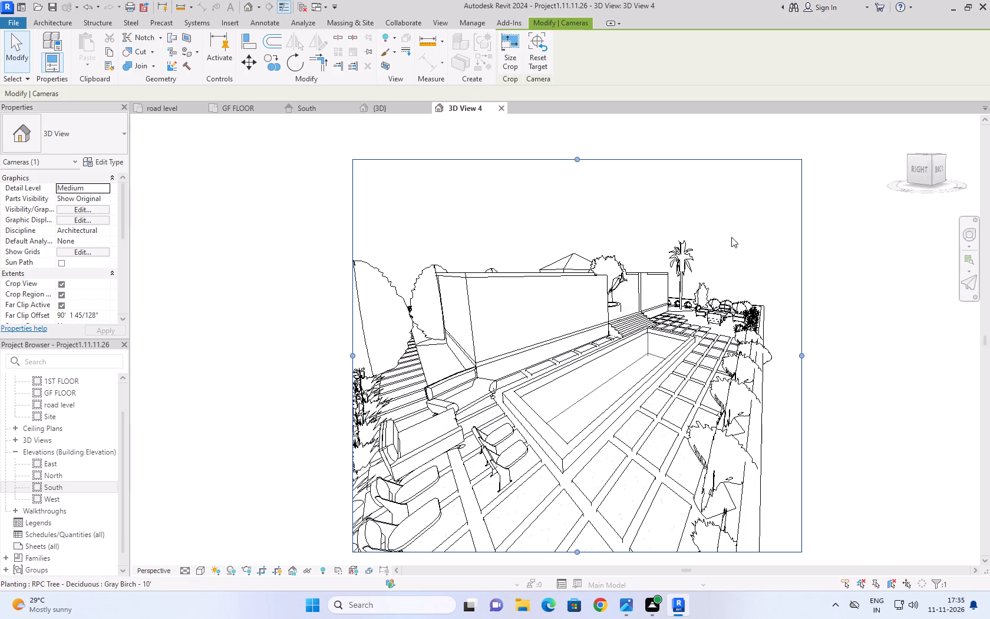
right_click_drag(734, 238, 713, 257, "shift")
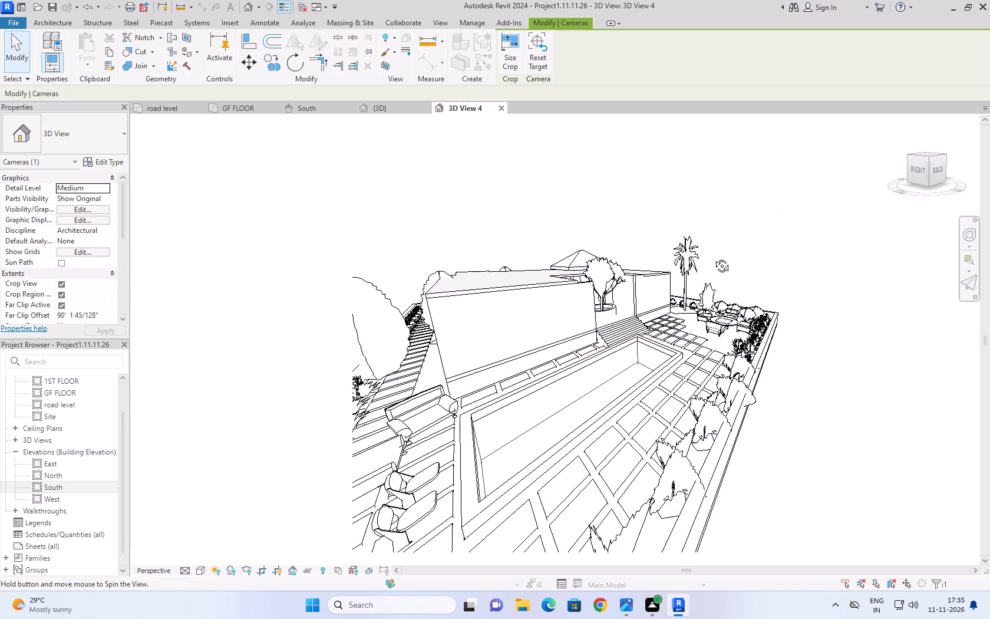
right_click_drag(713, 257, 724, 266, "shift")
right_click(725, 267, "shift")
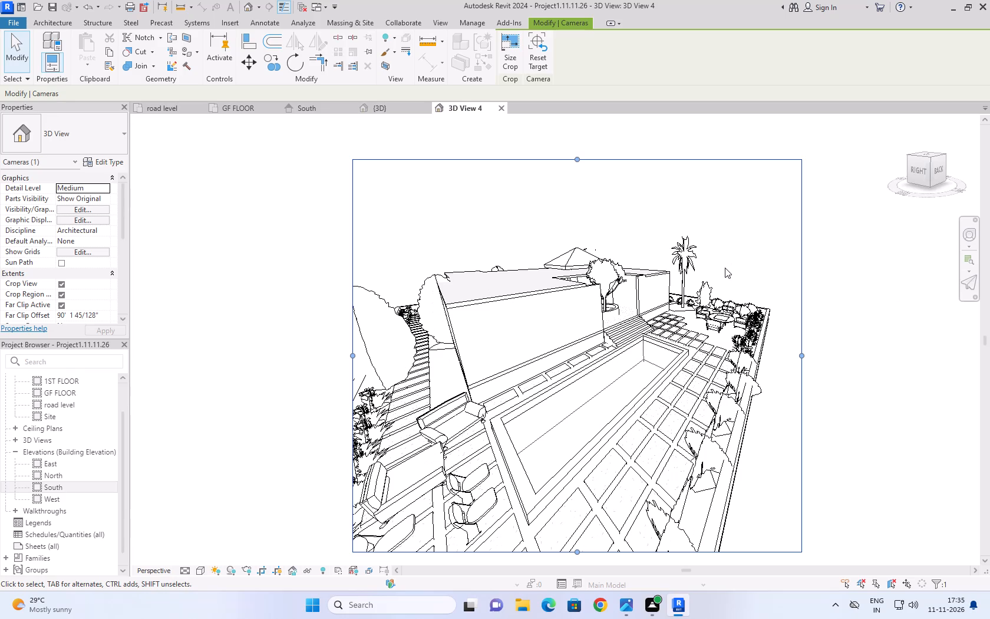
Render the pool camera view at Medium quality with printer resolution set to 300 DPI.
type("RR")
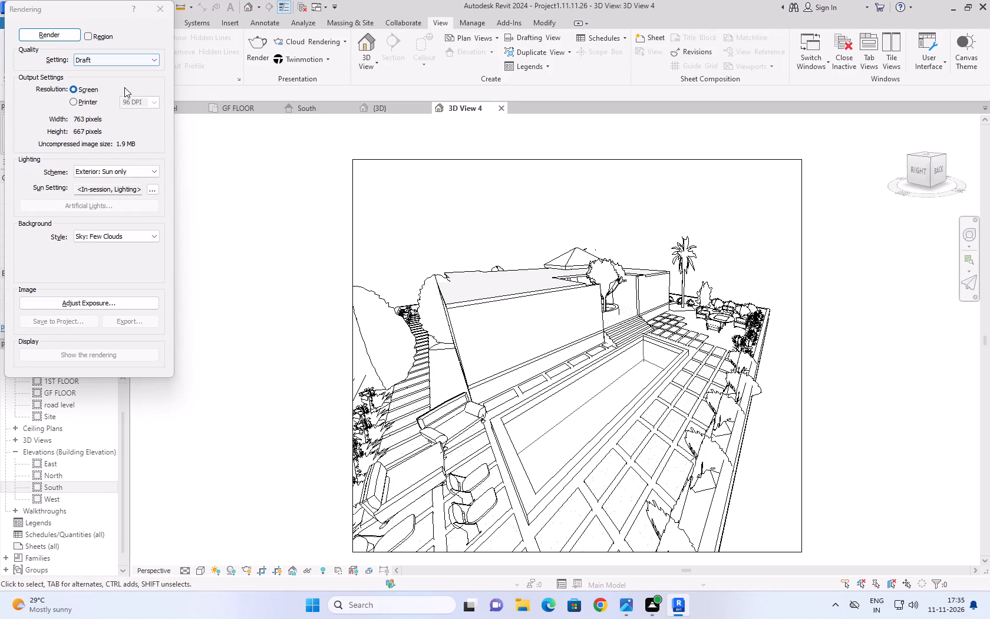
left_click(95, 102)
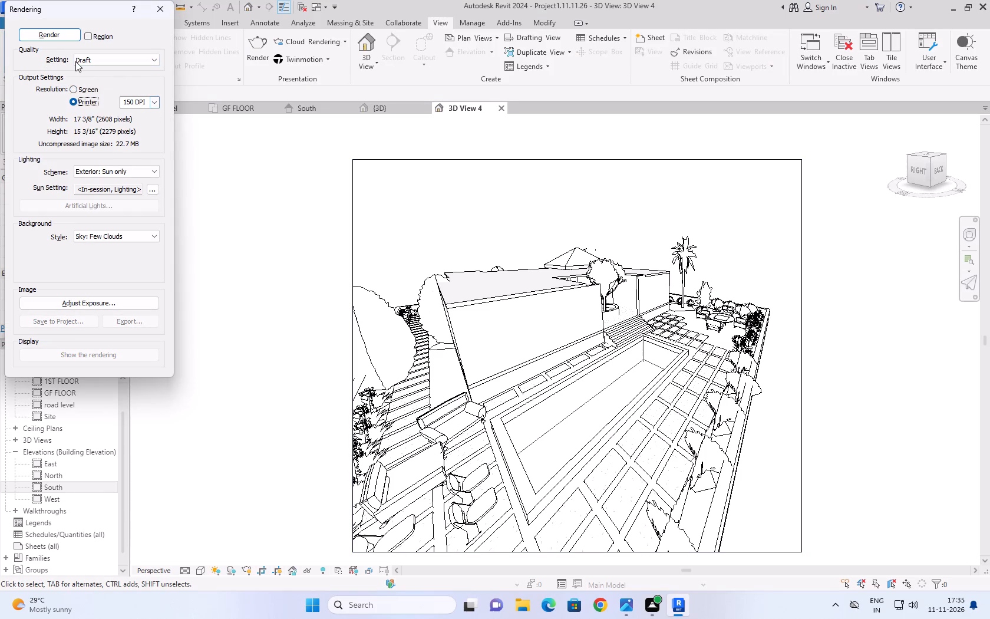
left_click(75, 61)
double_click(90, 82)
left_click(92, 58)
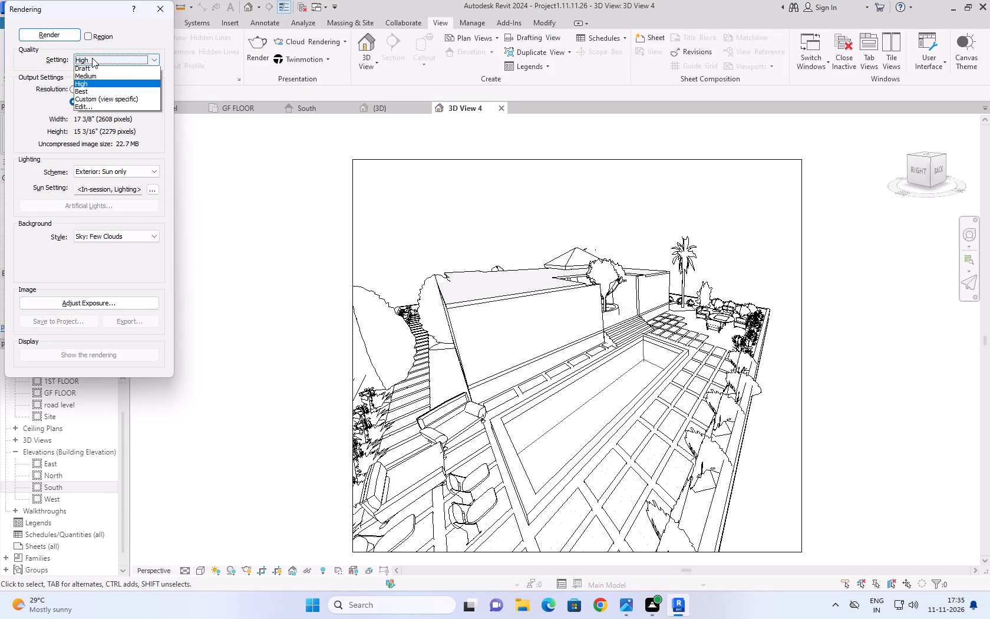
left_click(94, 76)
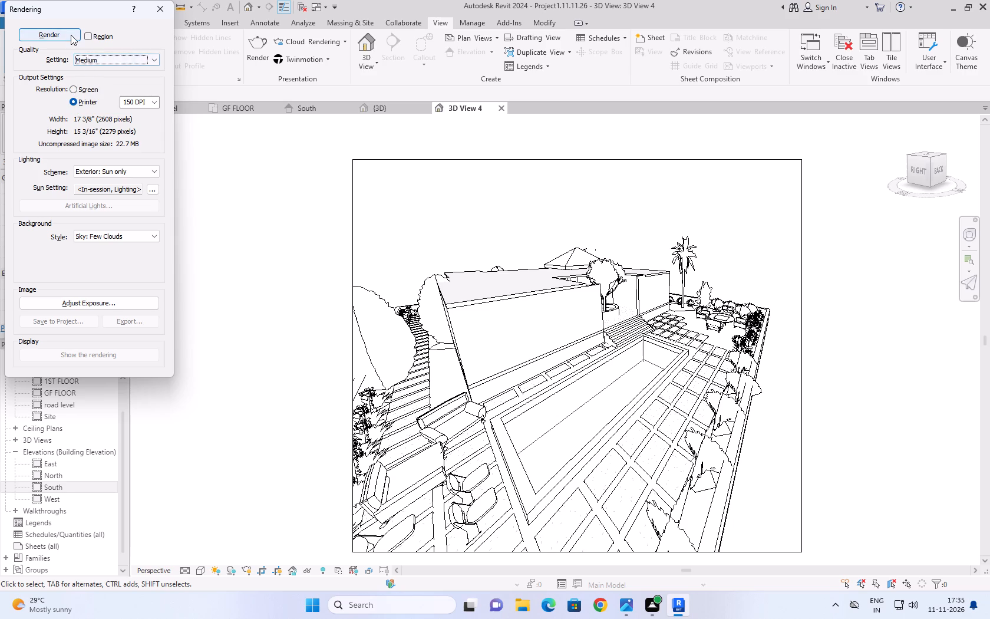
left_click(156, 100)
left_click(149, 126)
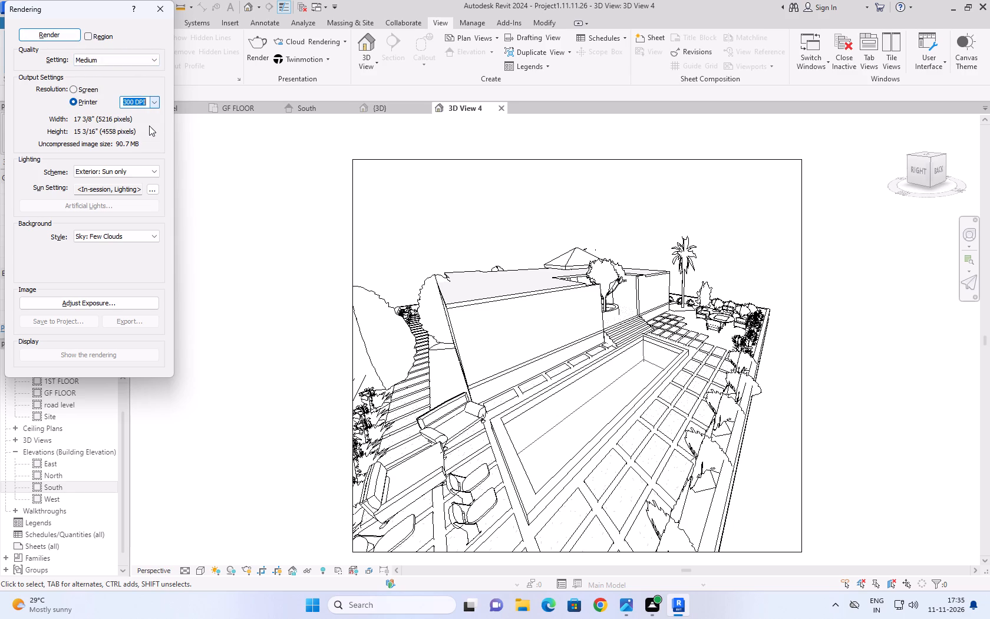
left_click(59, 32)
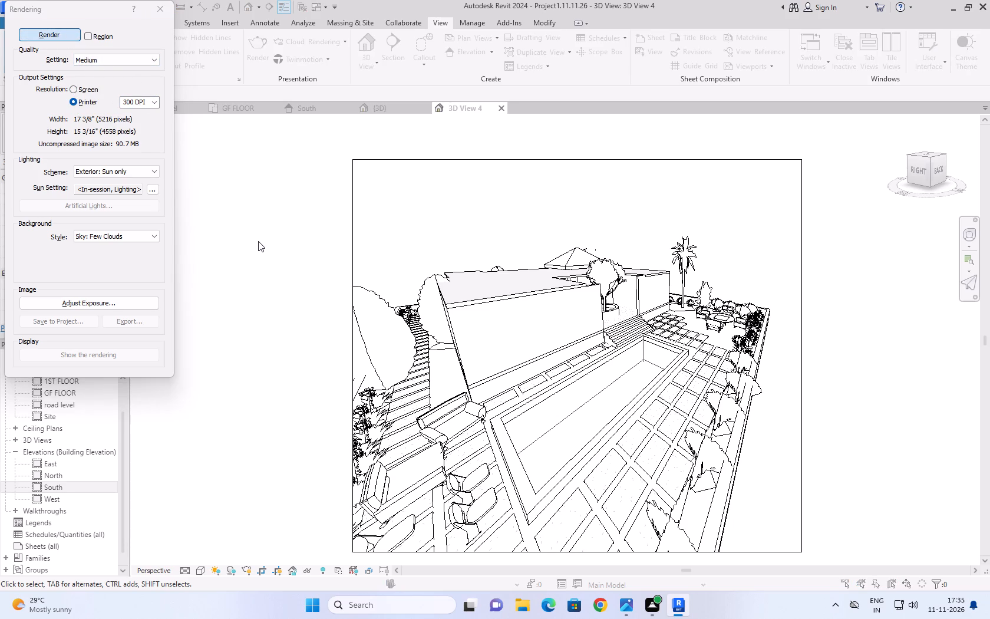
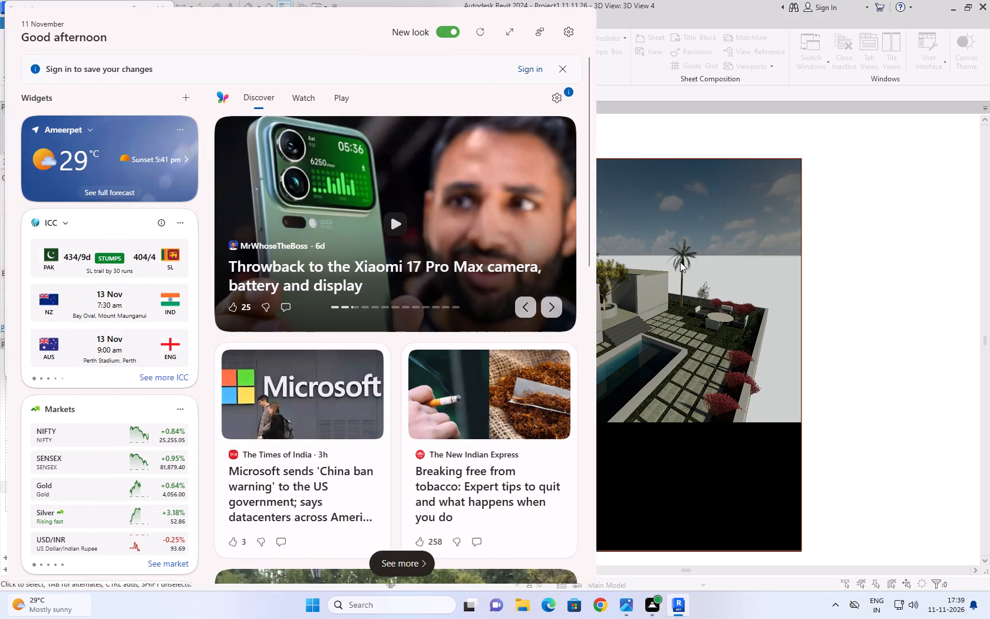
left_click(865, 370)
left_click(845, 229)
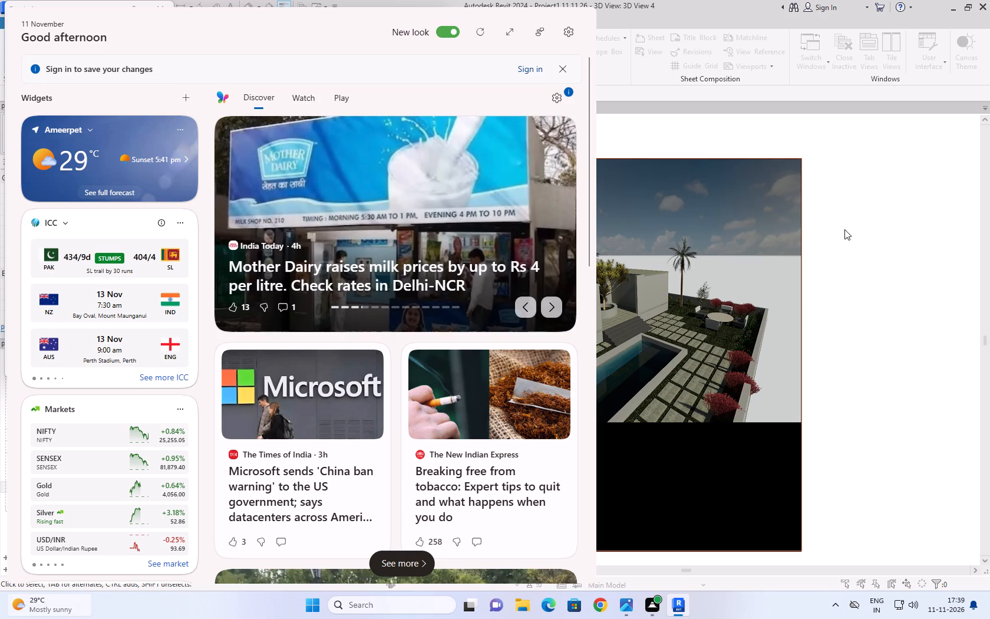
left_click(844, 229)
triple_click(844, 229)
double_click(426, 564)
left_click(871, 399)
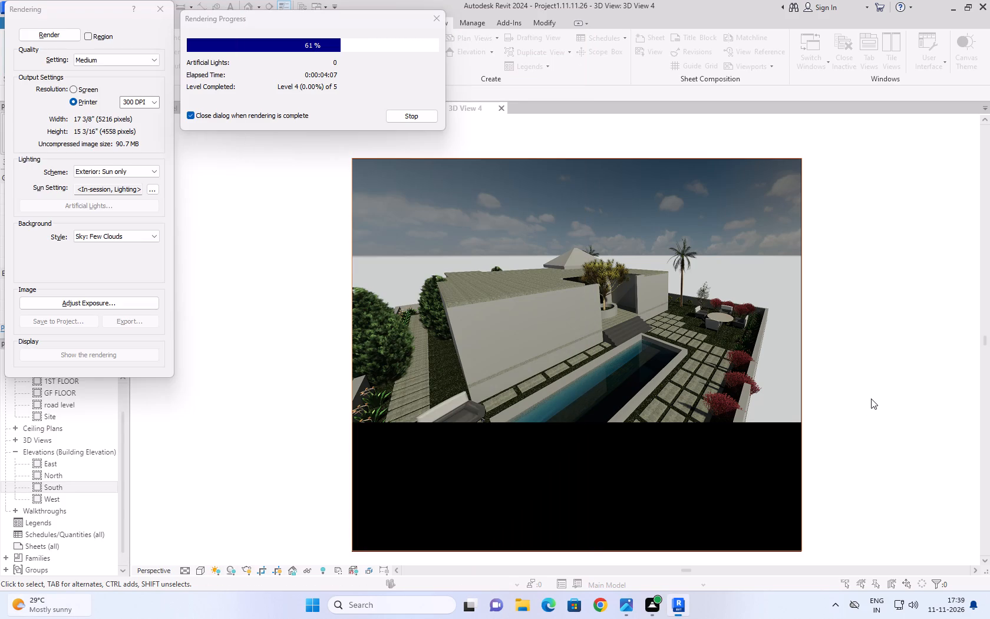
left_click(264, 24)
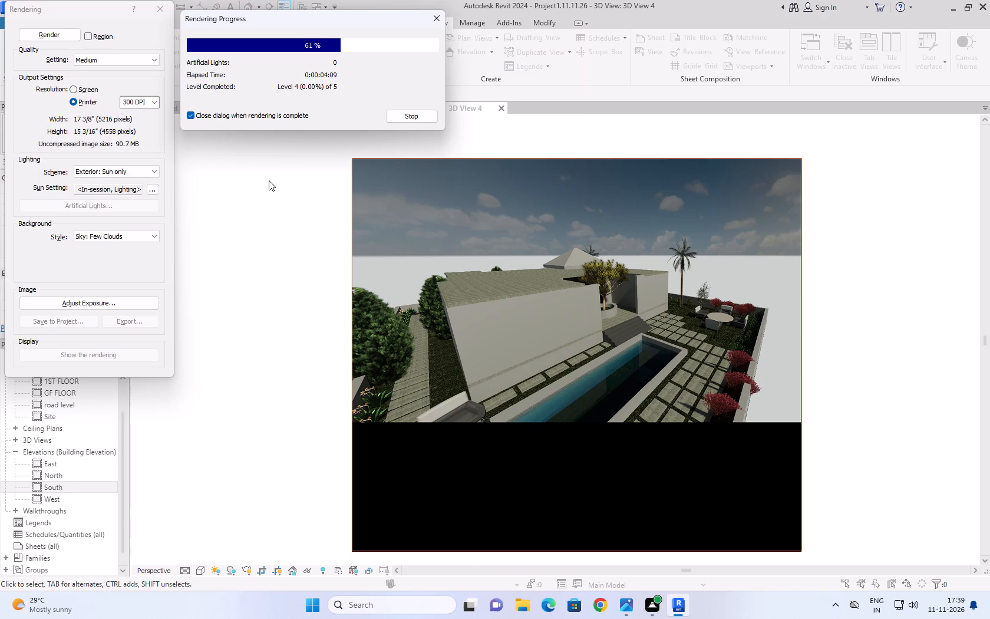
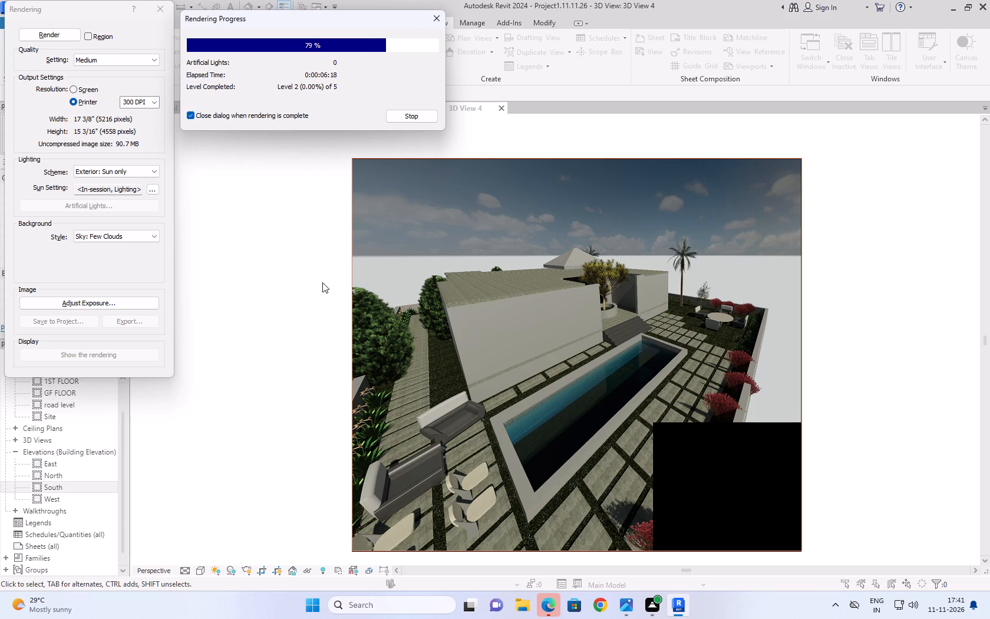
Stop the rendering in progress for 3D View 4 and close the Rendering settings and that view.
scroll(328, 287, "down", 2)
left_click(425, 120)
left_click(522, 305)
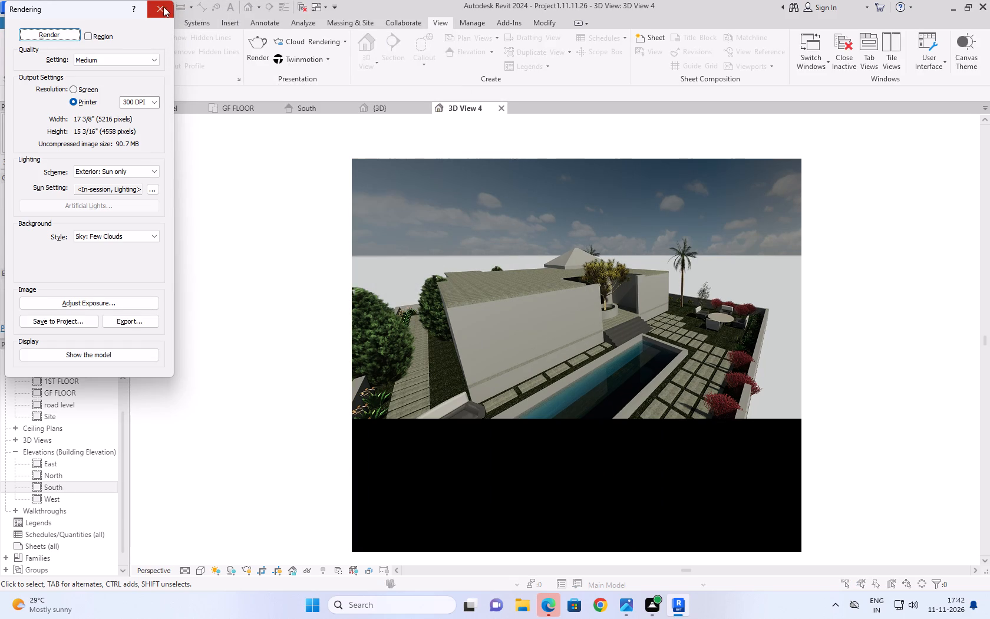
left_click(160, 6)
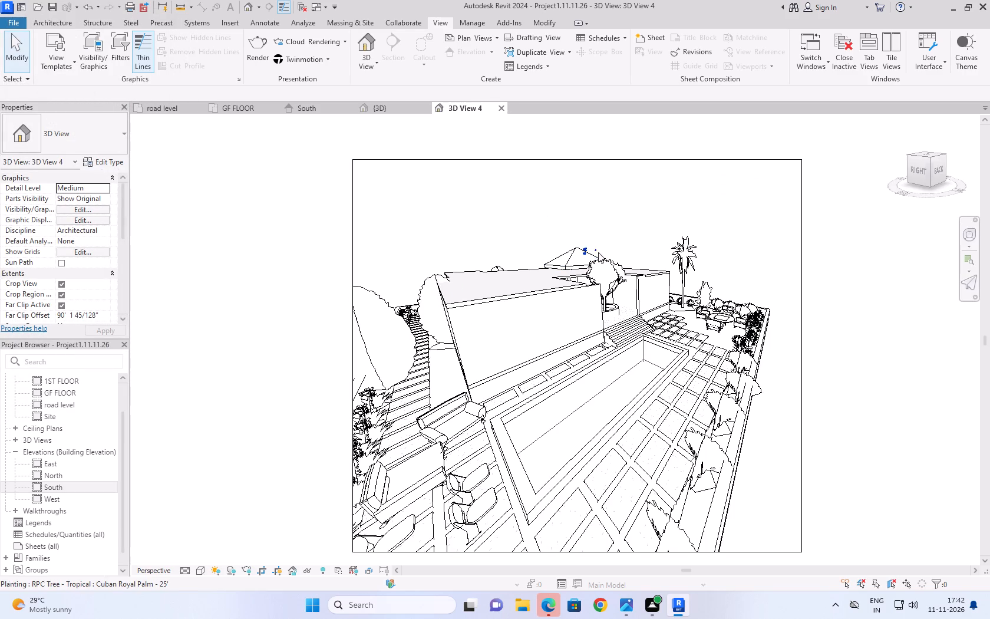
left_click(498, 107)
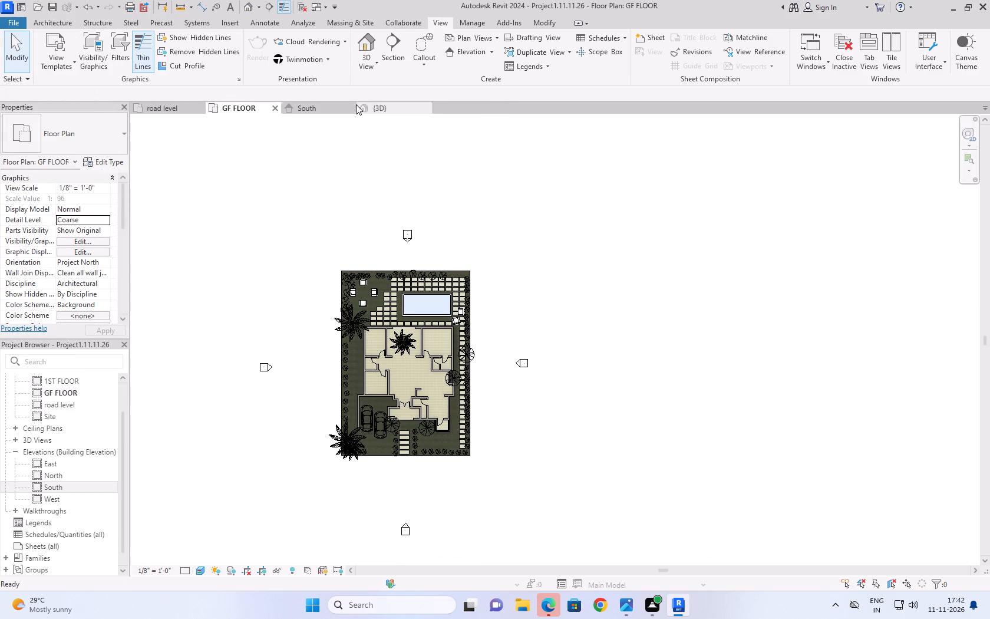
Place a camera on the GF FLOOR plan behind the pool, aimed at the front entrance, and raise it to an aerial angle.
left_click(374, 63)
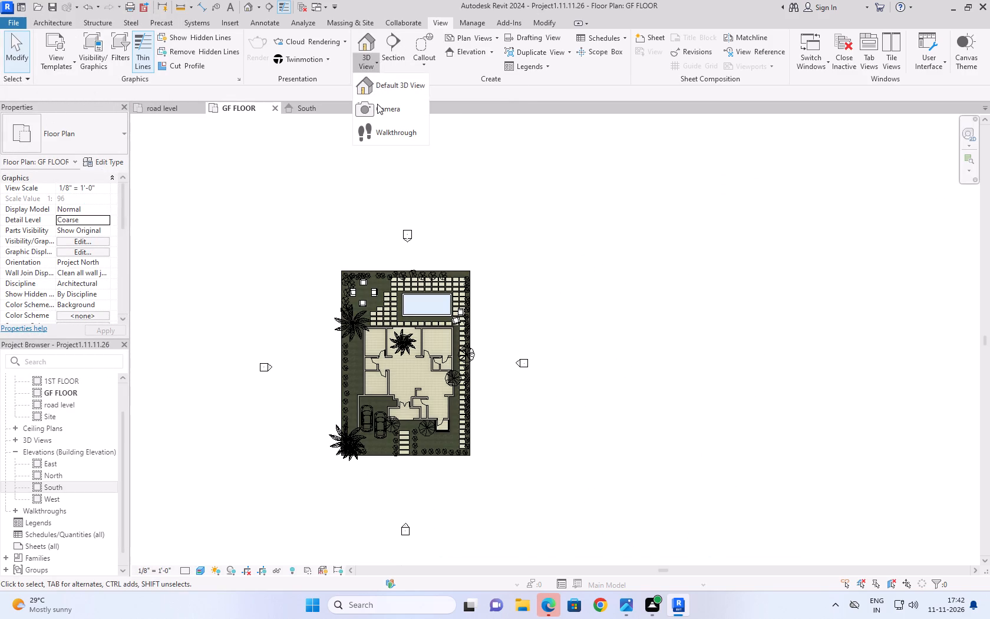
left_click(377, 104)
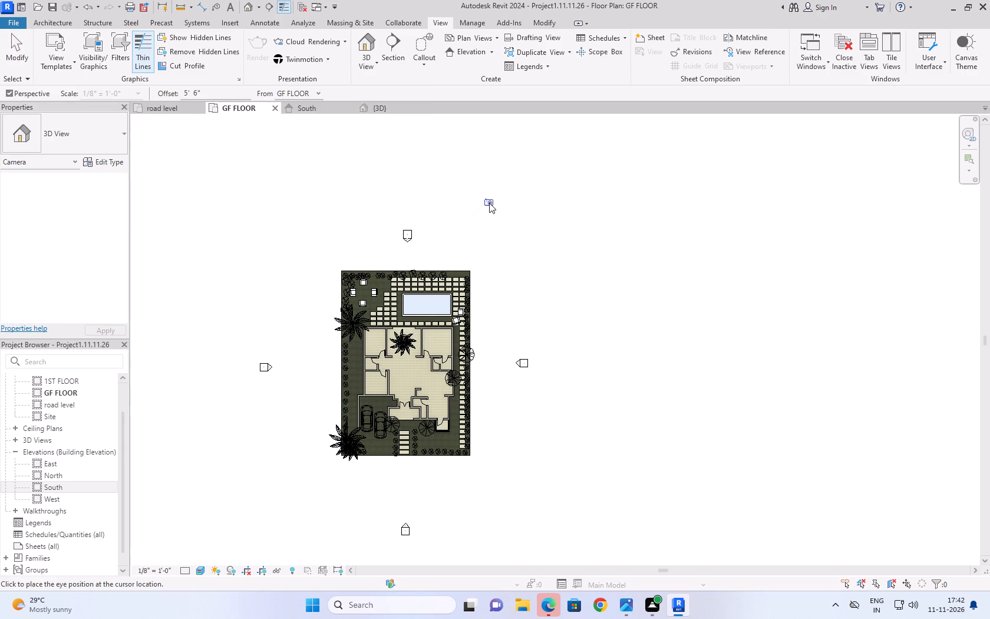
left_click(420, 133)
double_click(392, 452)
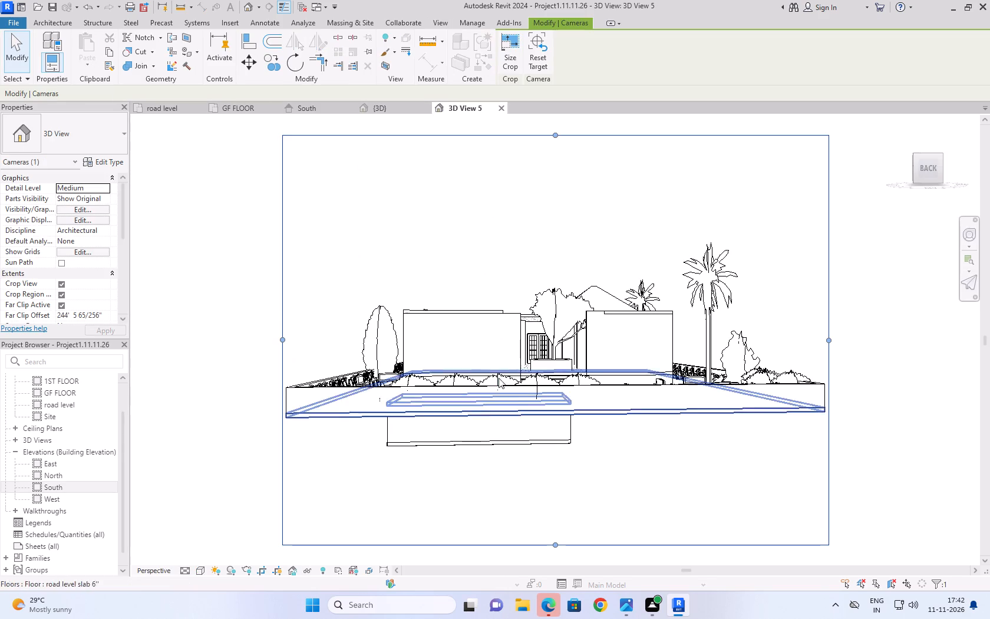
right_click_drag(580, 235, 571, 273, "shift")
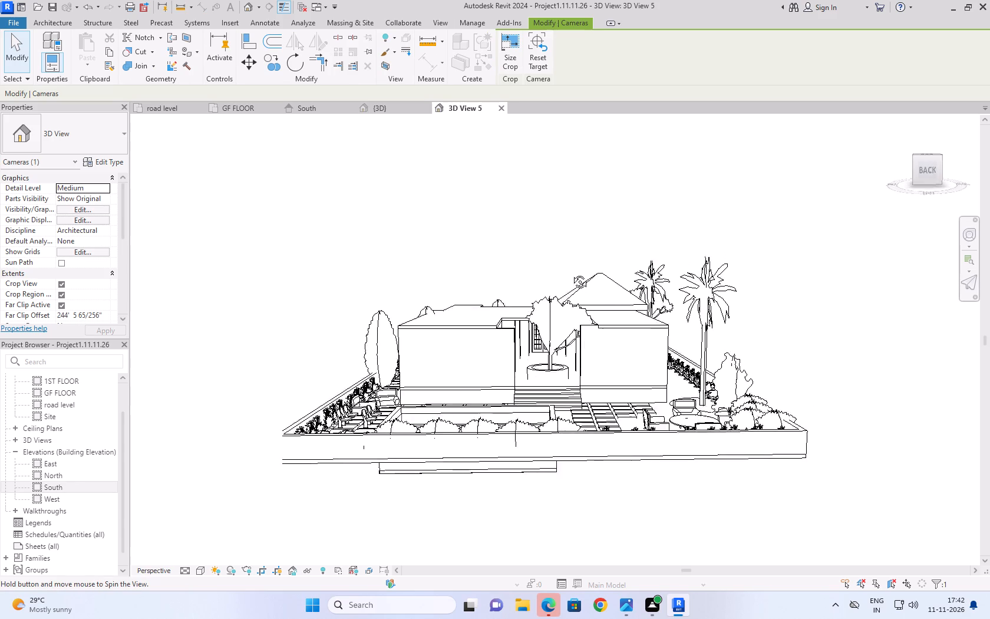
right_click_drag(571, 273, 566, 373, "shift")
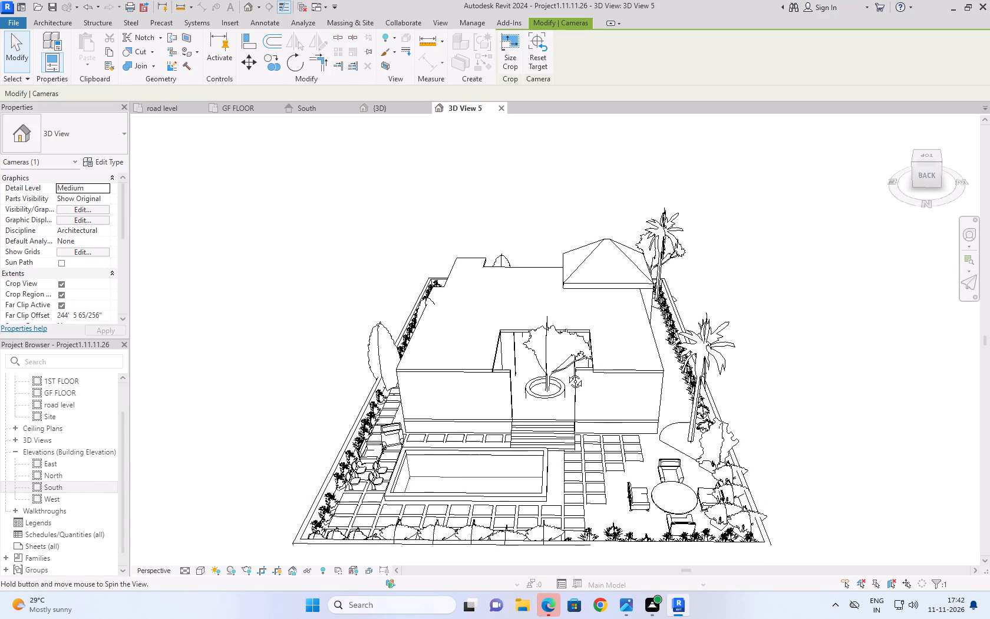
right_click_drag(566, 373, 567, 378, "shift")
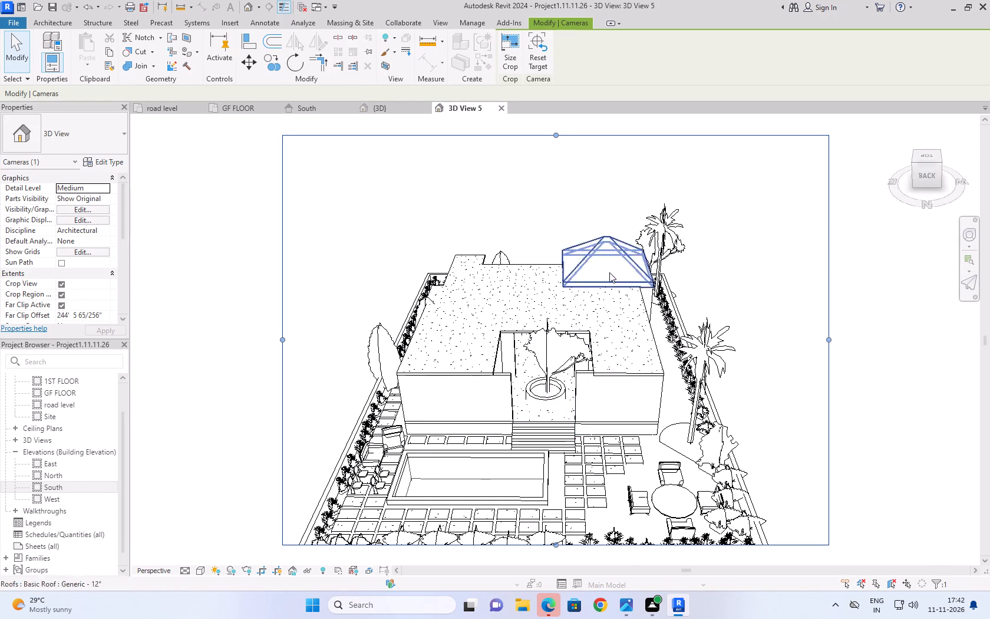
Render the new camera view at Medium quality with Printer resolution.
type("RR")
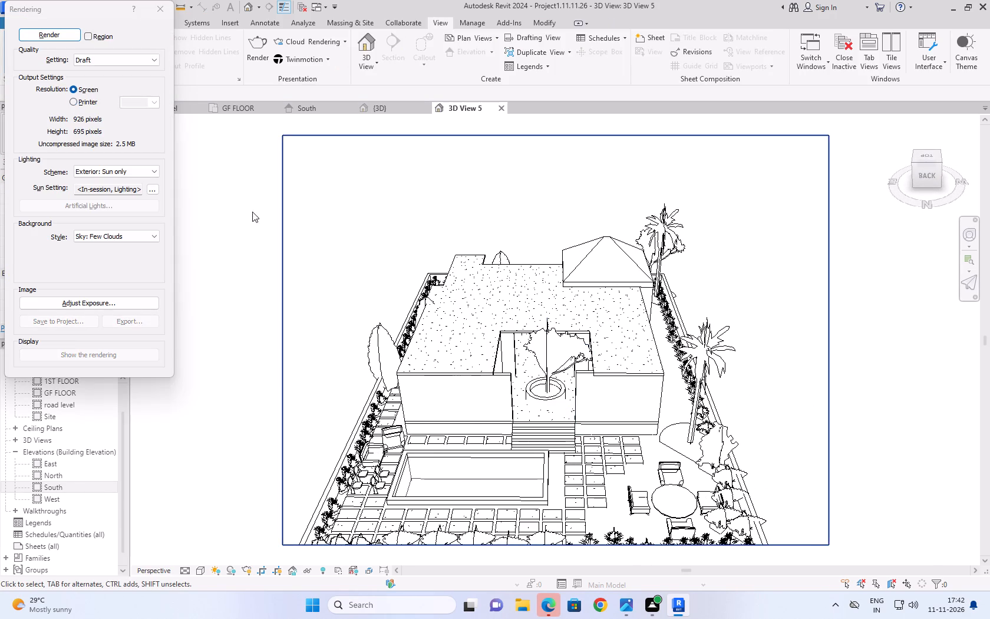
left_click(83, 101)
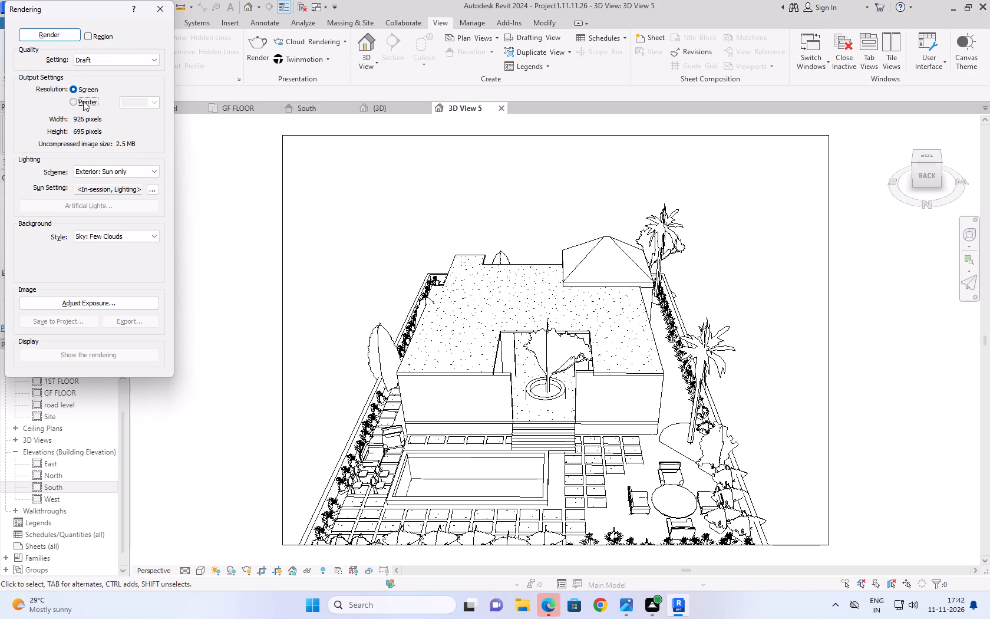
left_click(107, 60)
left_click(100, 73)
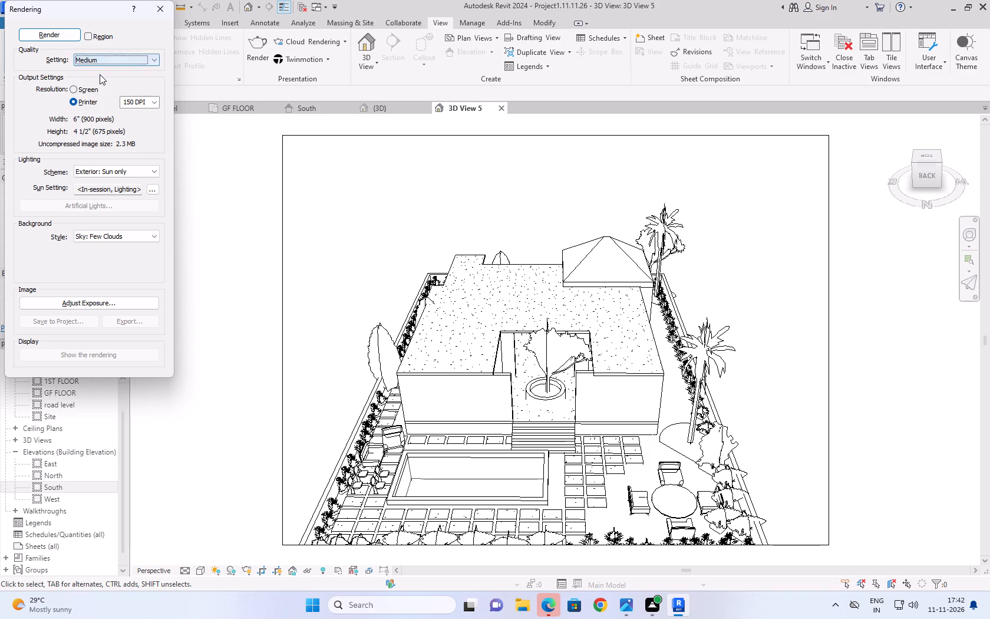
left_click(61, 40)
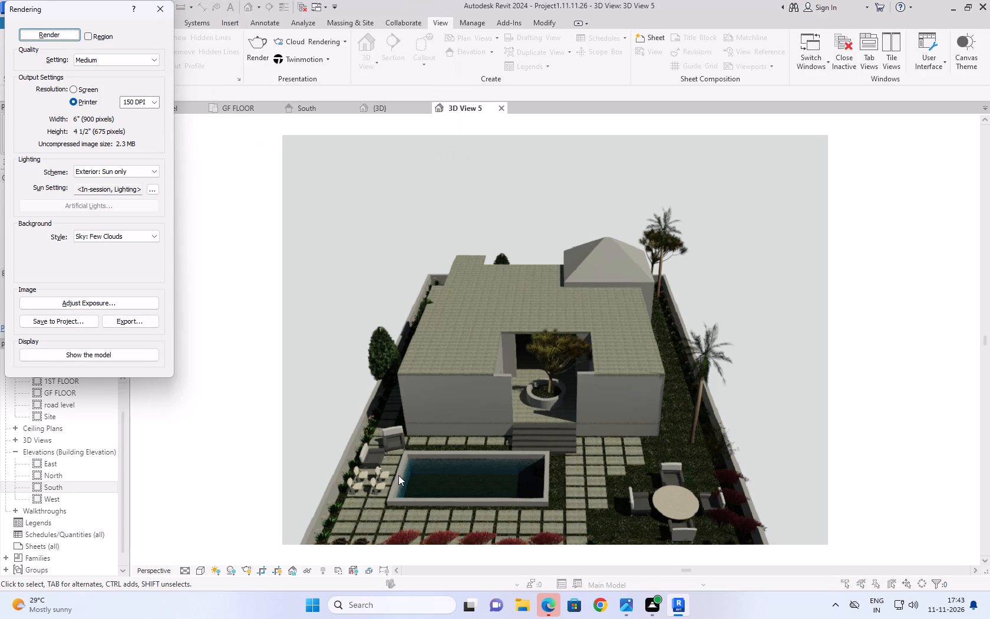
Examine the rendered pool, paving and seating areas up close, and close the Rendering settings.
scroll(382, 475, "up", 4)
scroll(458, 322, "down", 3)
scroll(426, 463, "up", 5)
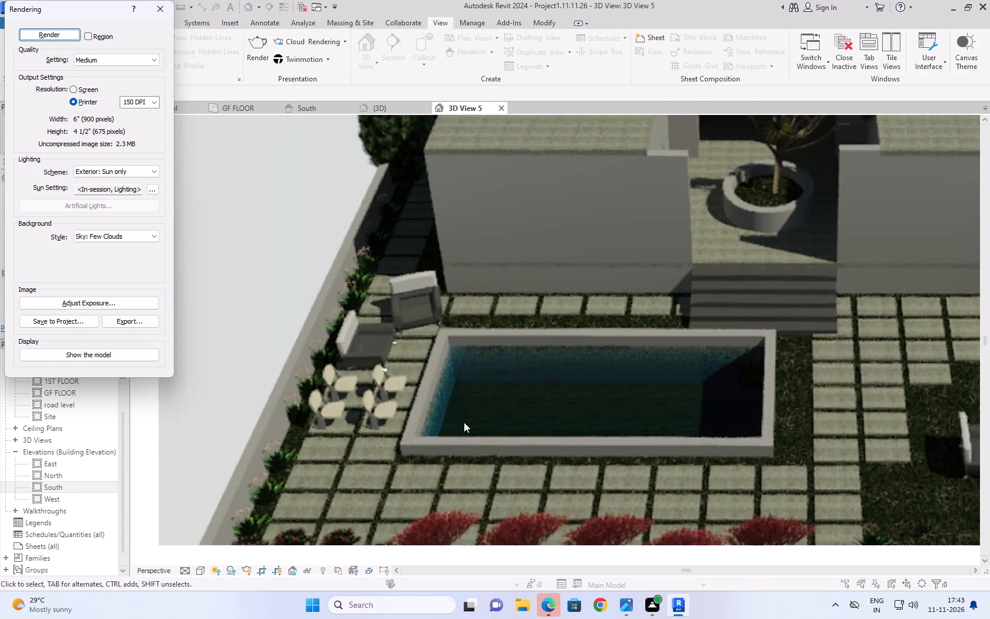
scroll(508, 357, "down", 4)
scroll(431, 448, "up", 2)
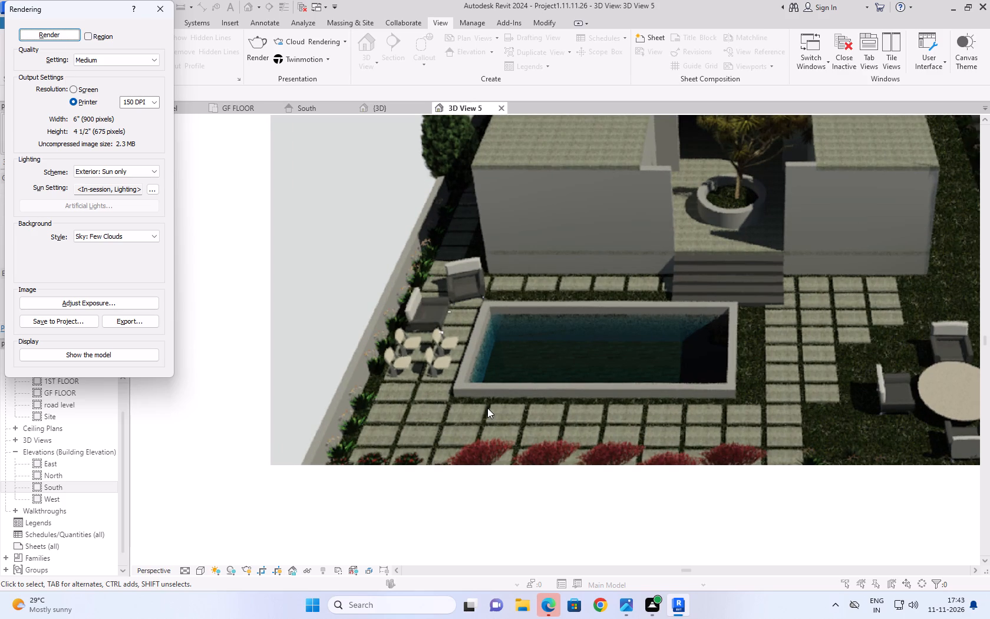
scroll(487, 408, "down", 3)
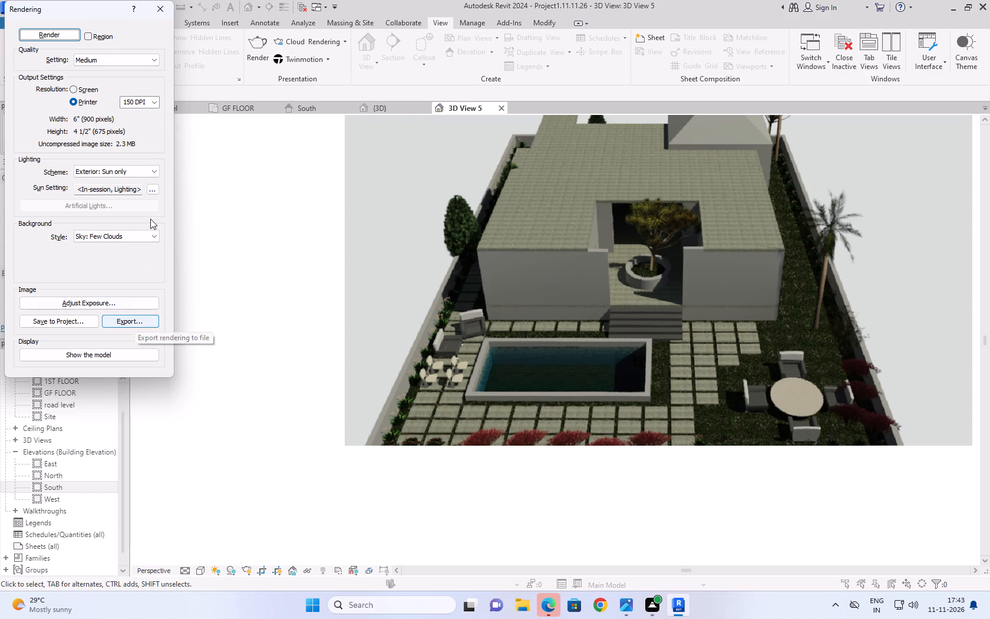
left_click(163, 7)
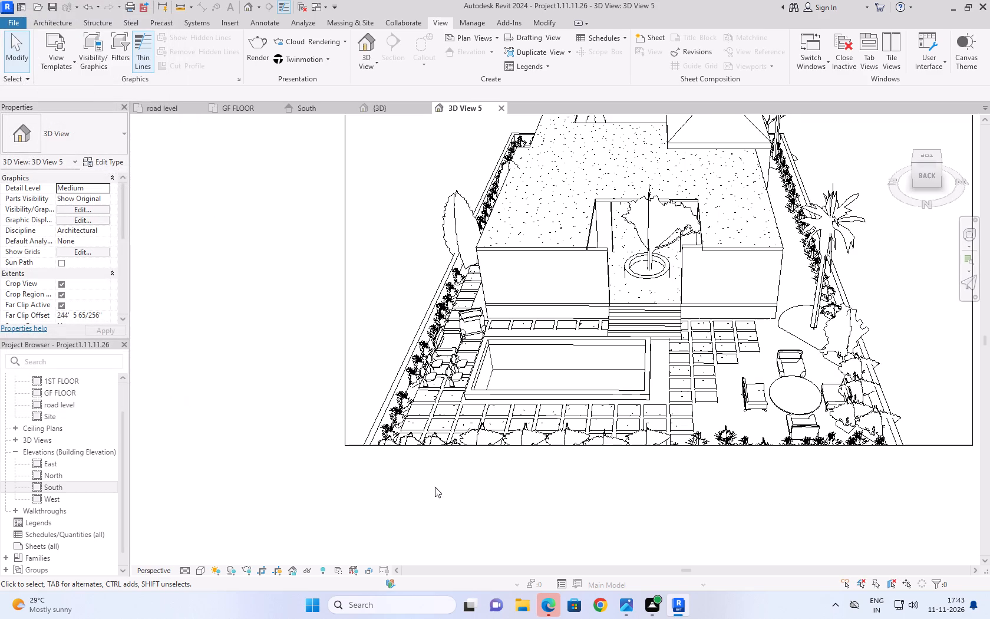
Extend the lower edge of the camera view's crop region past the rear boundary wall.
left_click(503, 448)
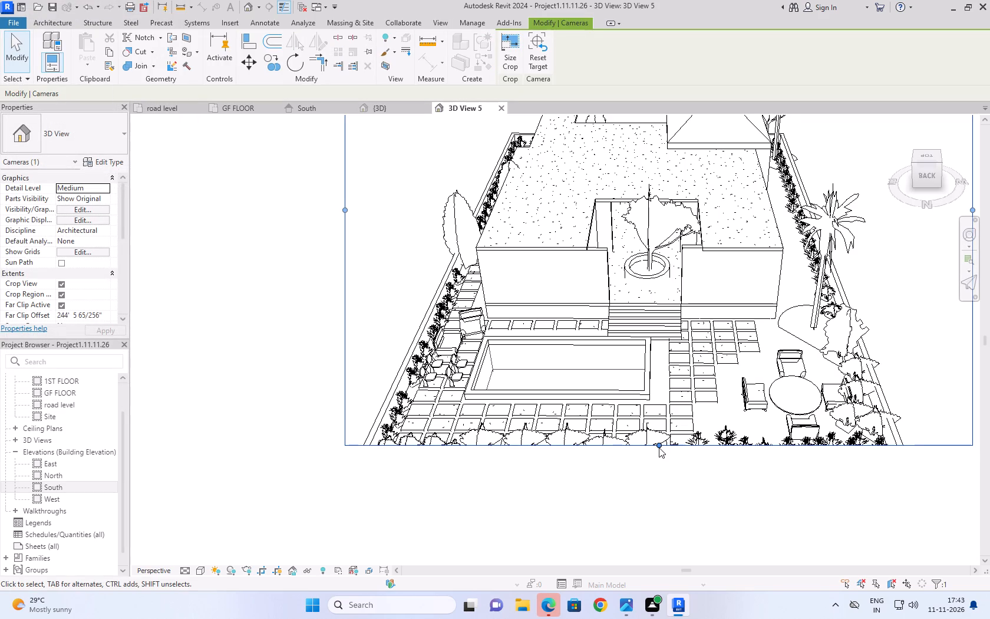
left_click_drag(659, 446, 652, 474)
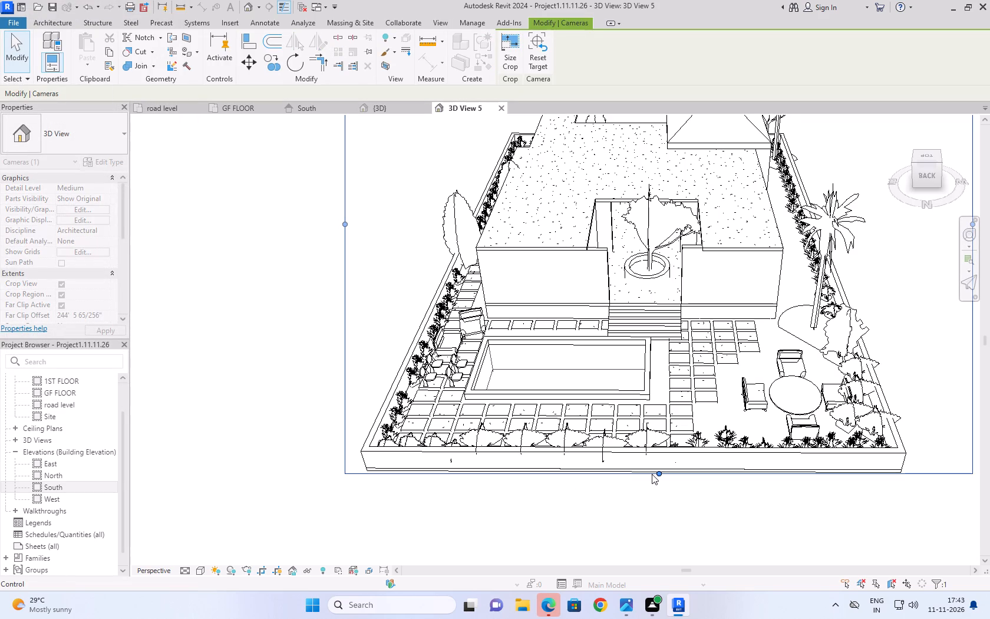
left_click_drag(659, 472, 652, 501)
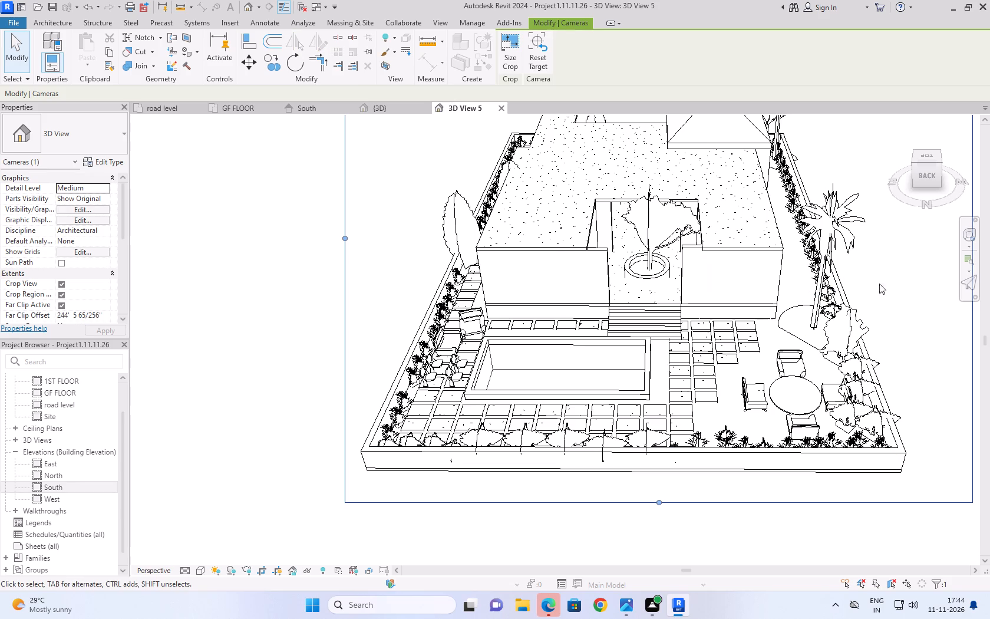
Turn the camera to an aerial angle on the house's back-left corner and extend the crop's lower edge to the plot's near corner.
right_click_drag(889, 288, 883, 258)
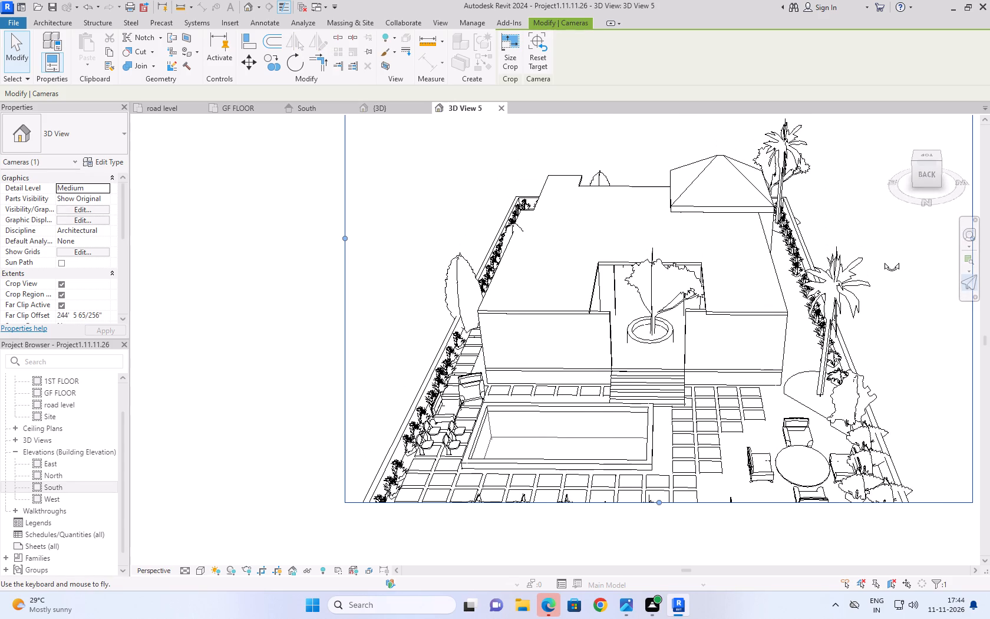
right_click_drag(883, 258, 881, 279)
right_click_drag(881, 279, 879, 258)
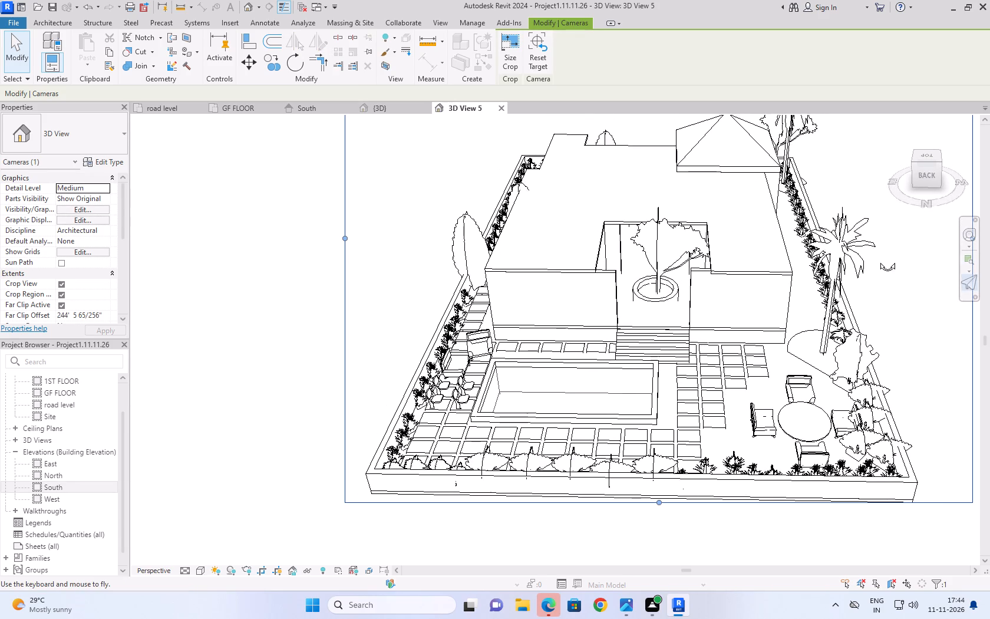
right_click_drag(879, 258, 883, 262)
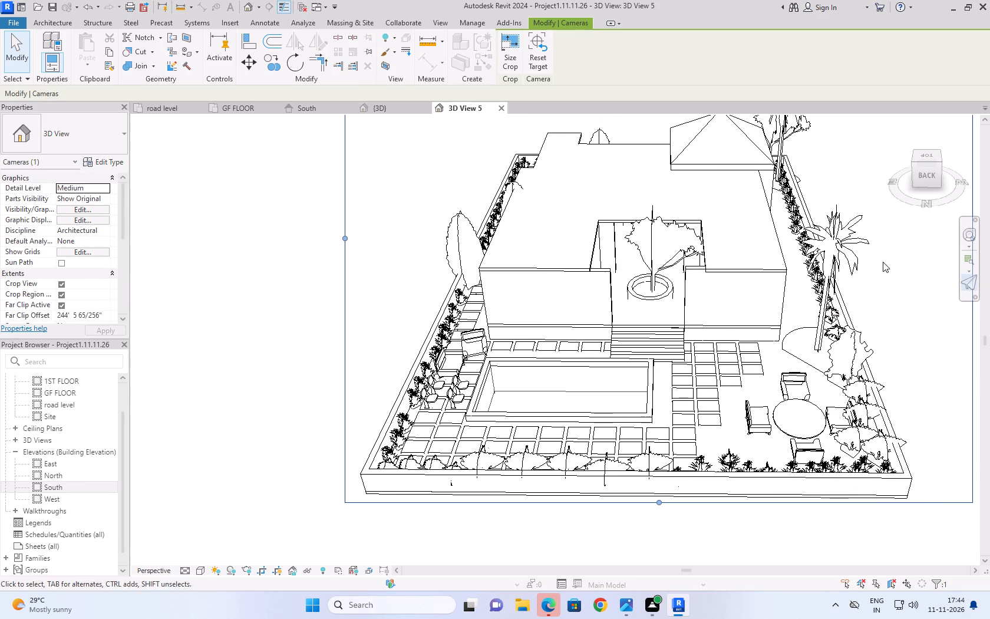
right_click_drag(882, 264, 827, 276, "shift")
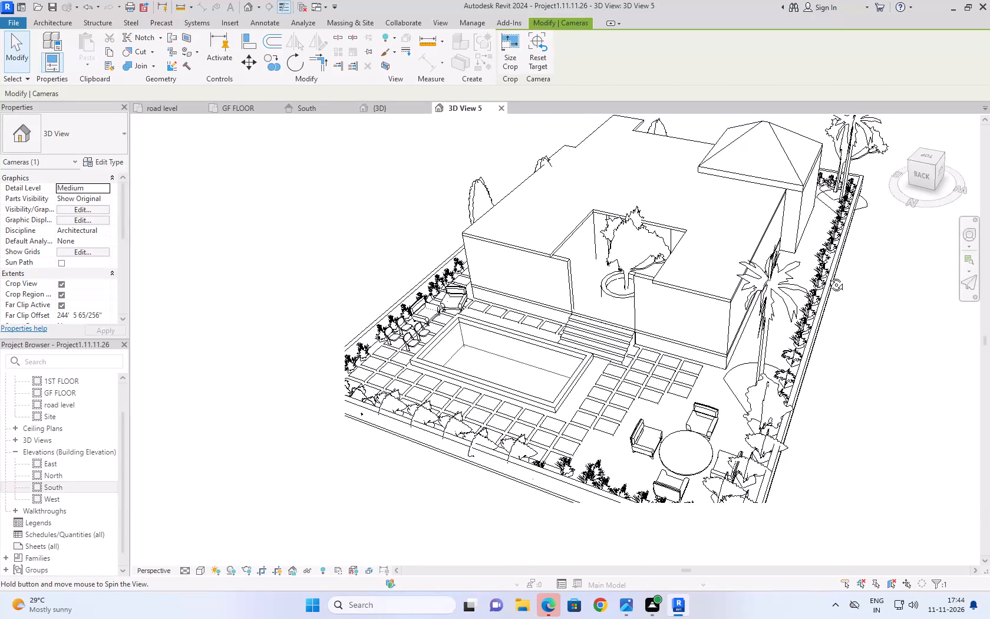
right_click_drag(827, 276, 826, 276, "shift")
scroll(826, 276, "down", 1)
right_click_drag(860, 341, 831, 344)
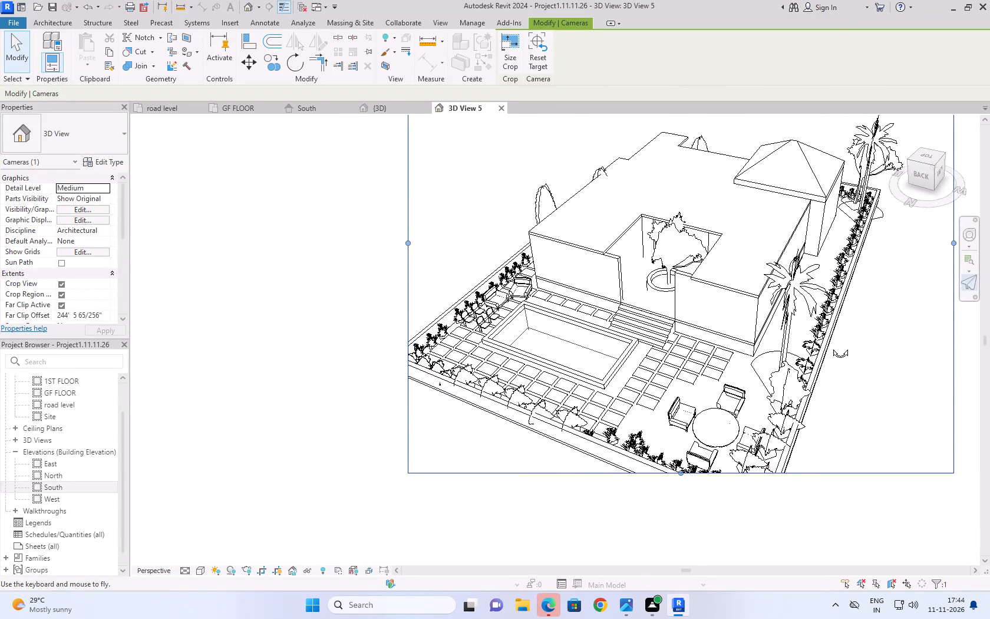
right_click_drag(831, 344, 814, 331)
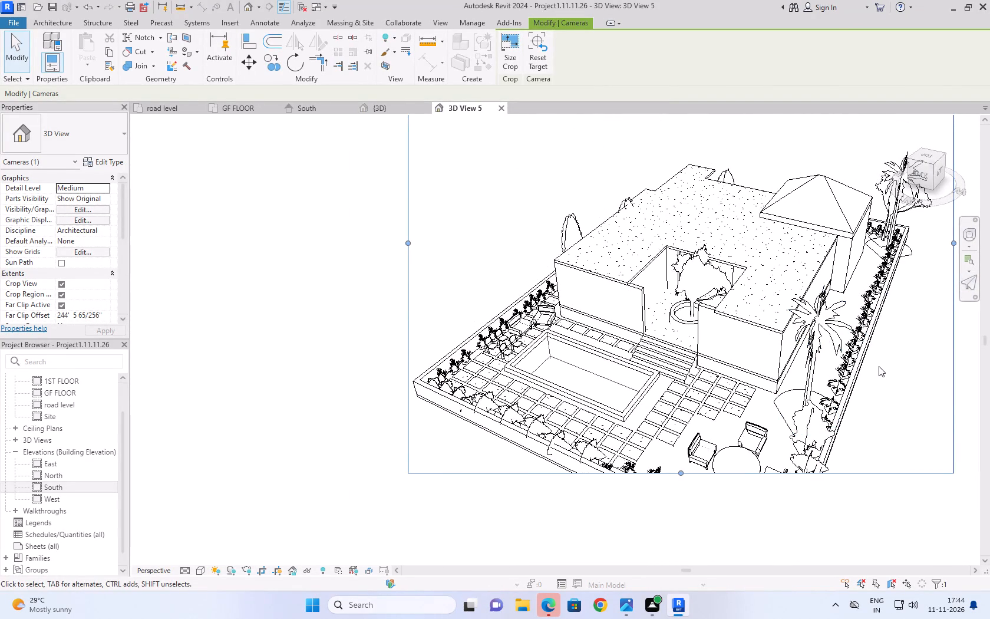
scroll(879, 366, "down", 3)
right_click_drag(882, 363, 853, 390, "shift")
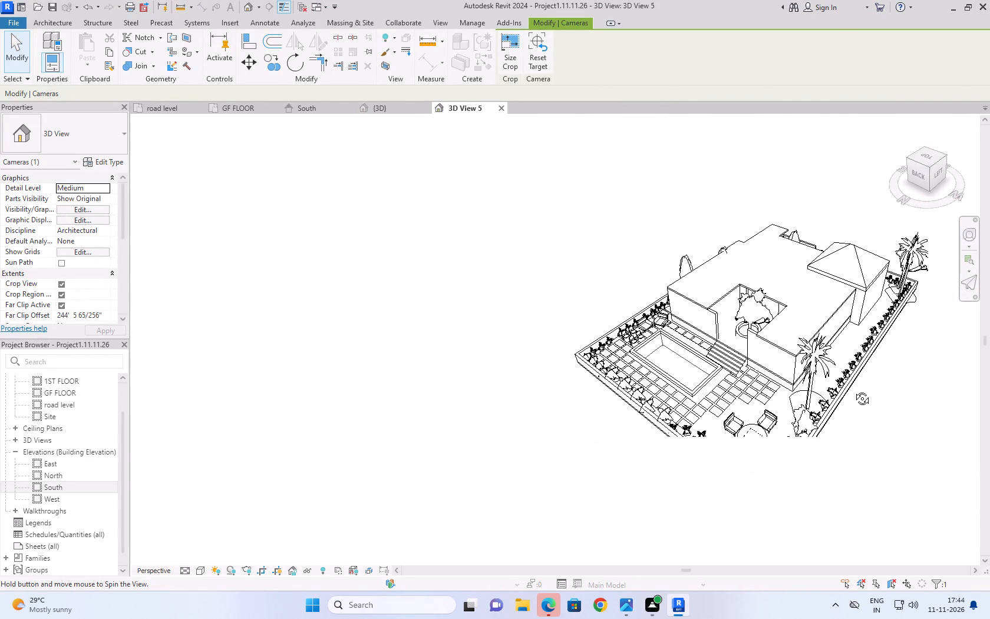
right_click_drag(853, 390, 831, 342, "shift")
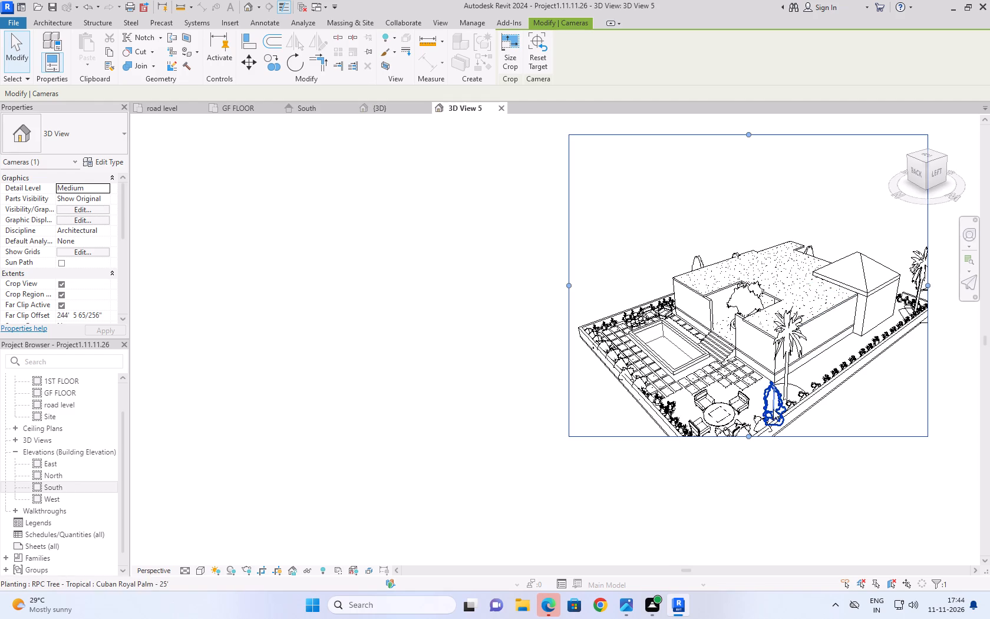
left_click_drag(747, 432, 751, 467)
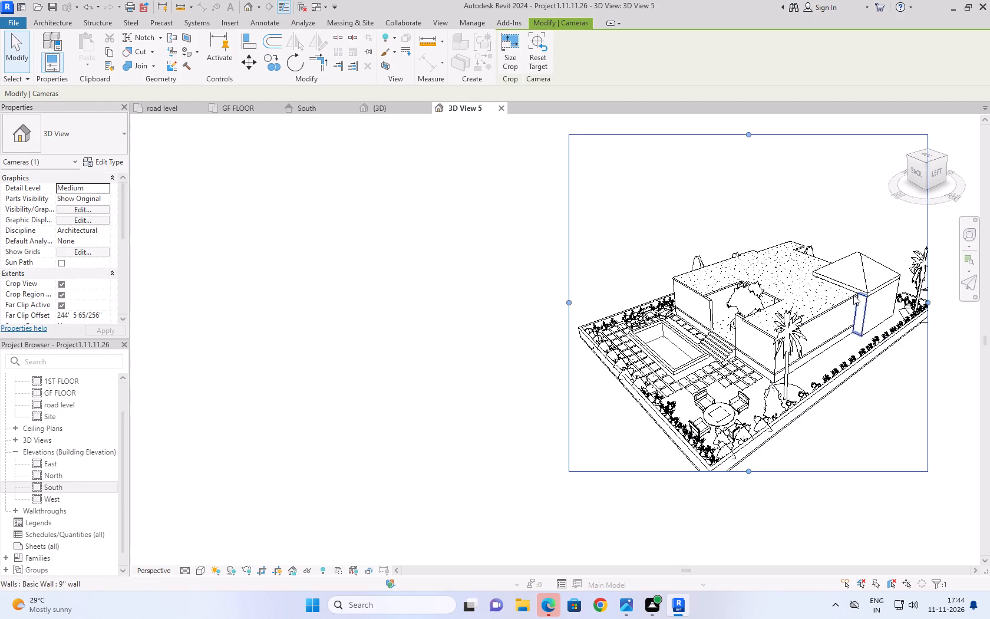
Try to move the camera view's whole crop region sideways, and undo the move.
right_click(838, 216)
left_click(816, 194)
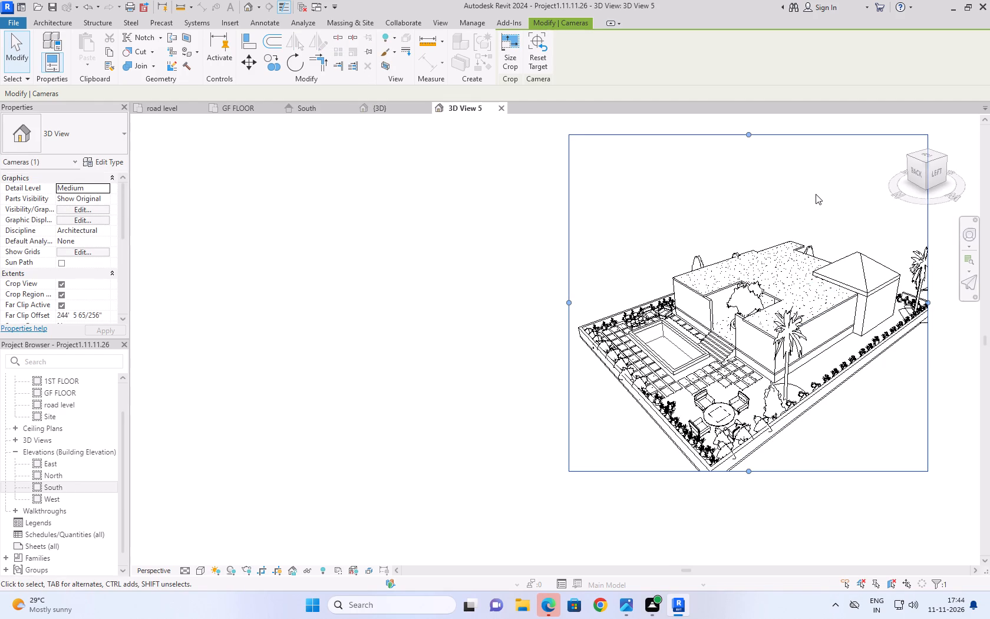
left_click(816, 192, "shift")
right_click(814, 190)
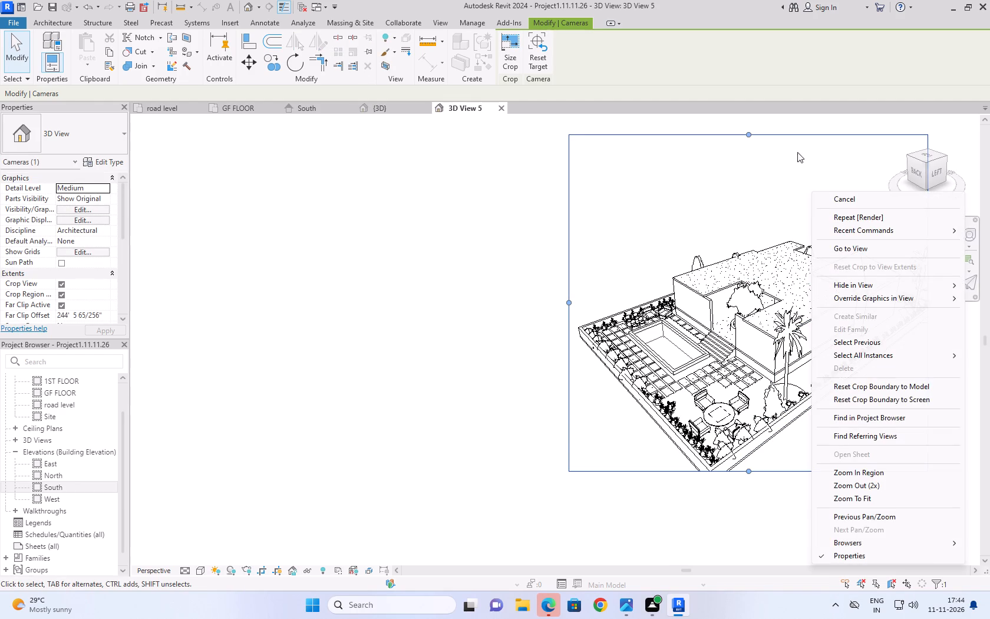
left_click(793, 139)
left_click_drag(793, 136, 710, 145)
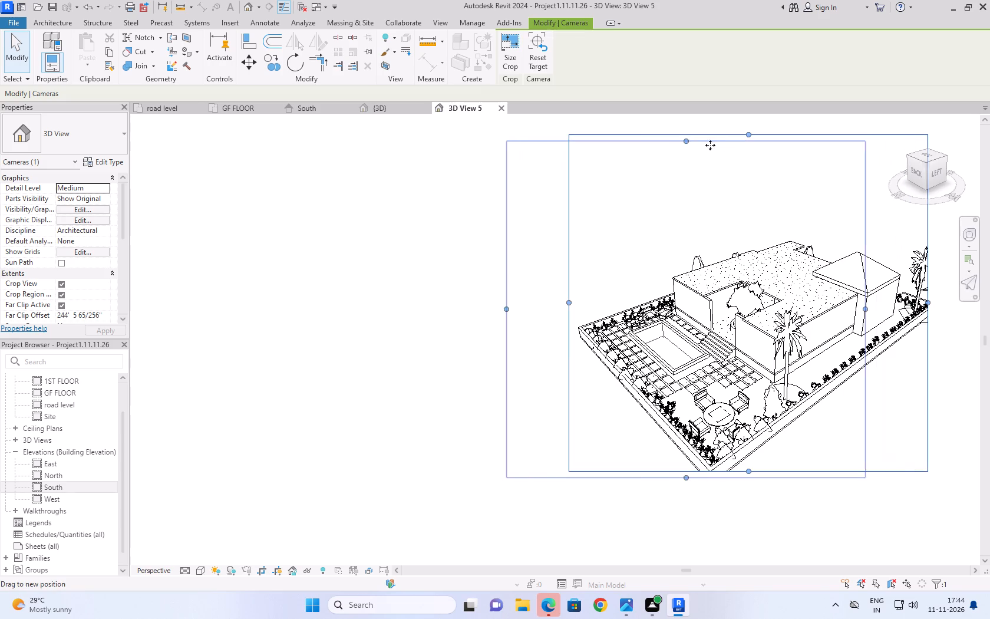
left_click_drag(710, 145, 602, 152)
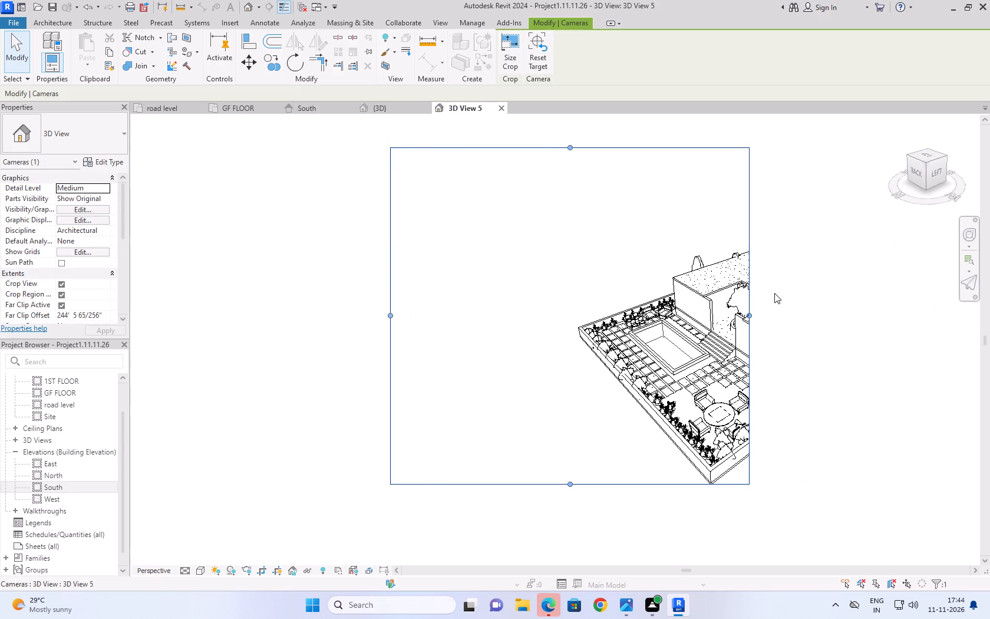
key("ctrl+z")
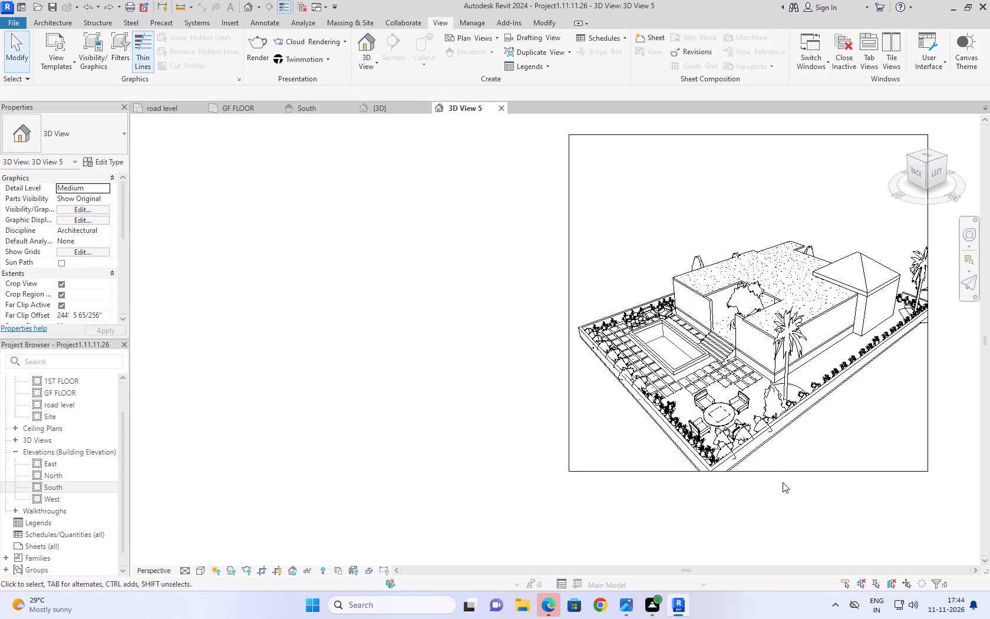
Extend the lower edge of the camera view's crop region past the boundary wall's near corner.
middle_click_drag(856, 385, 728, 402)
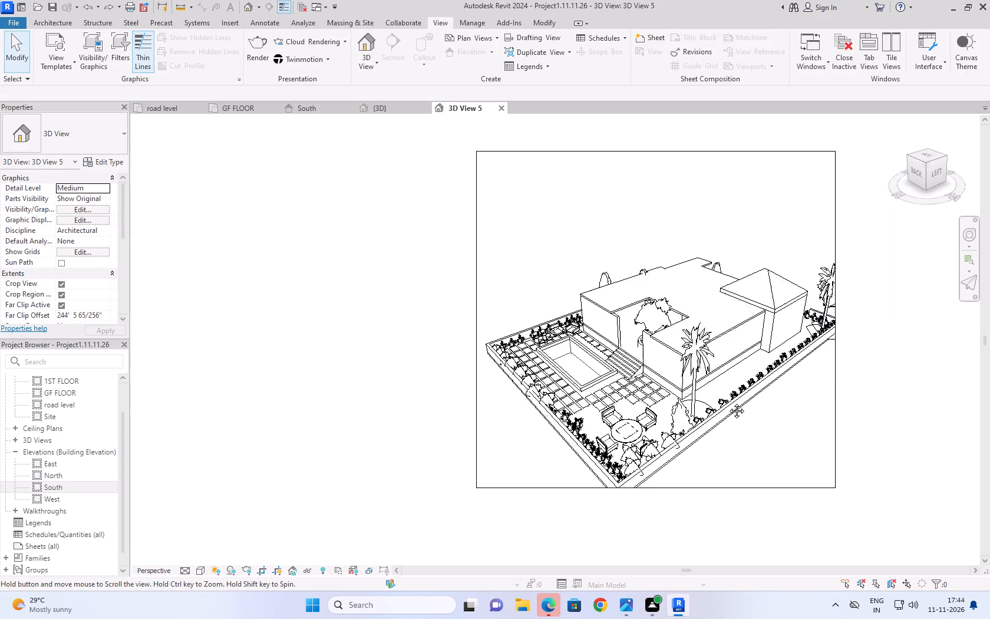
middle_click_drag(728, 402, 658, 404)
scroll(627, 441, "up", 3)
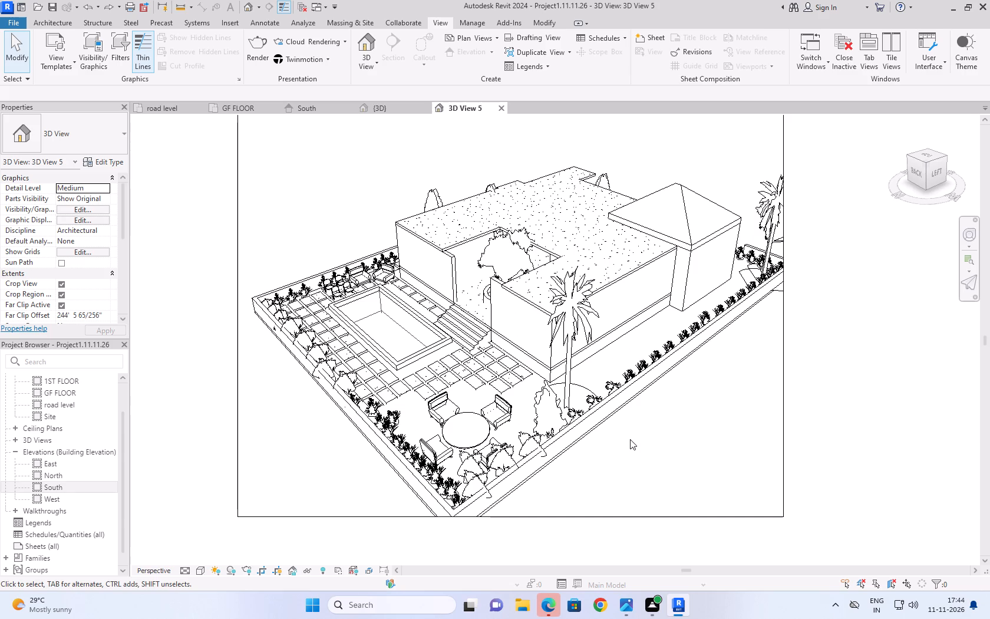
left_click(537, 518)
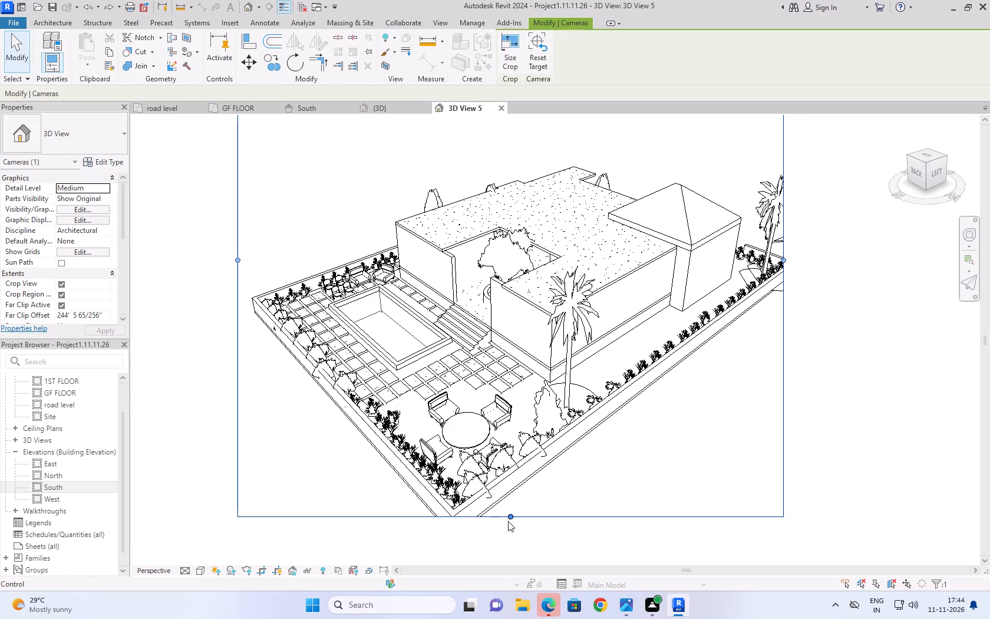
left_click_drag(509, 517, 509, 540)
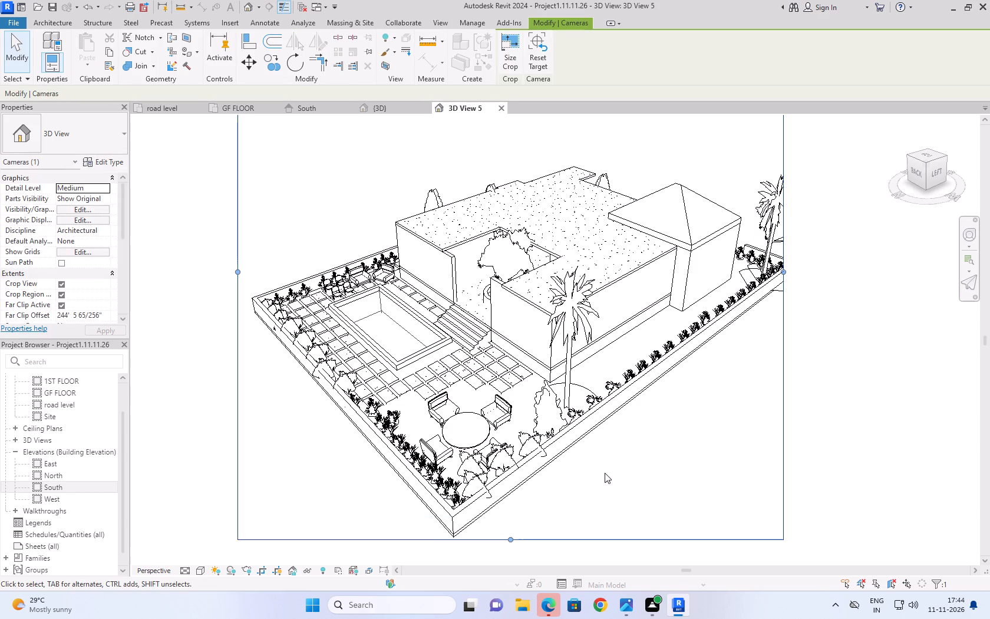
Tilt the camera to a lower aerial angle and widen the crop region past the far palm tree and plot corner.
right_click_drag(602, 473, 592, 433, "shift")
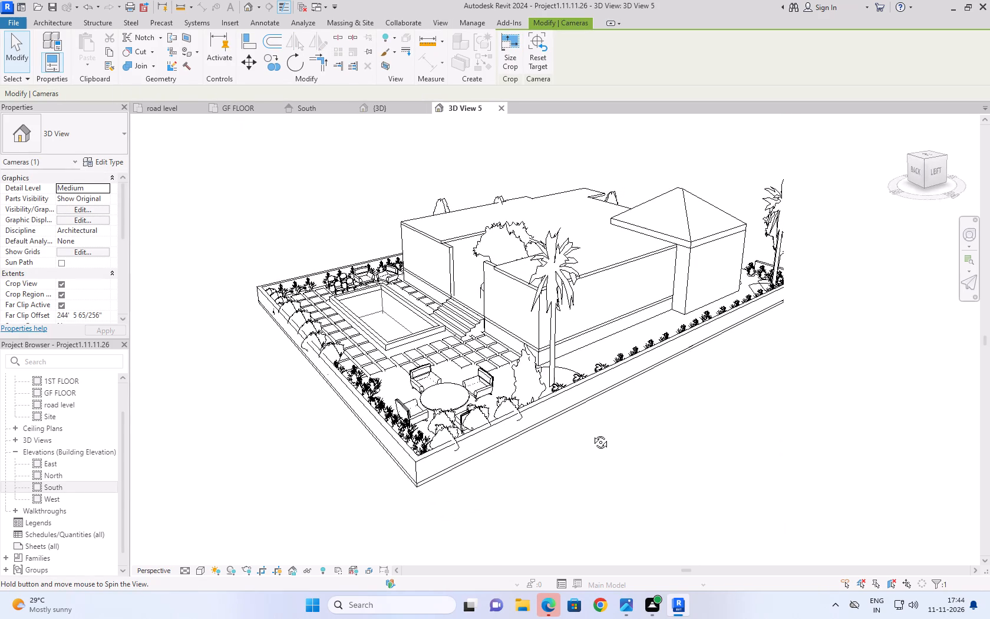
right_click_drag(592, 433, 592, 425, "shift")
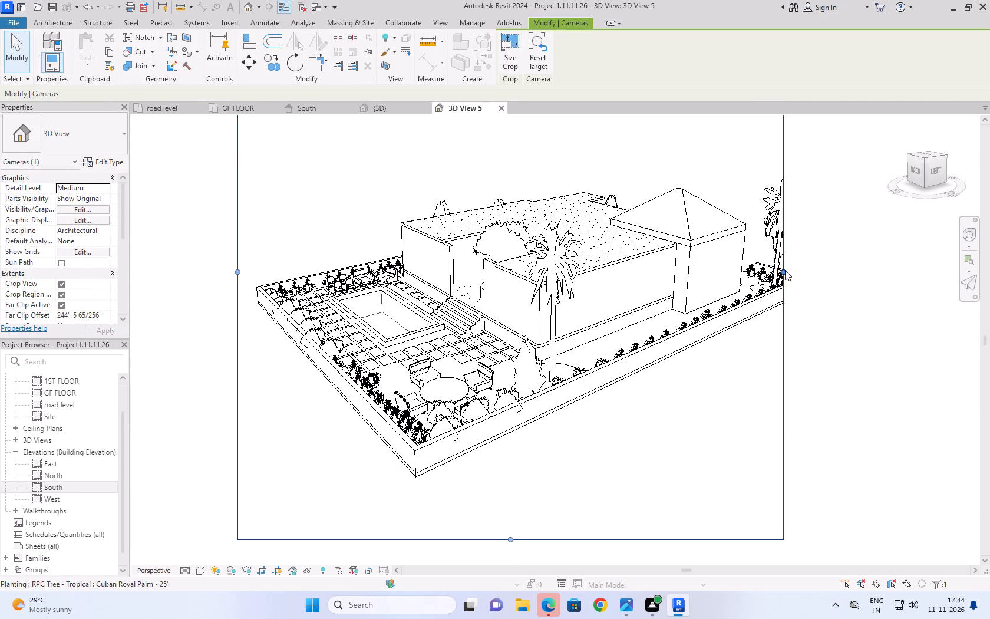
left_click_drag(785, 270, 824, 265)
left_click(899, 338)
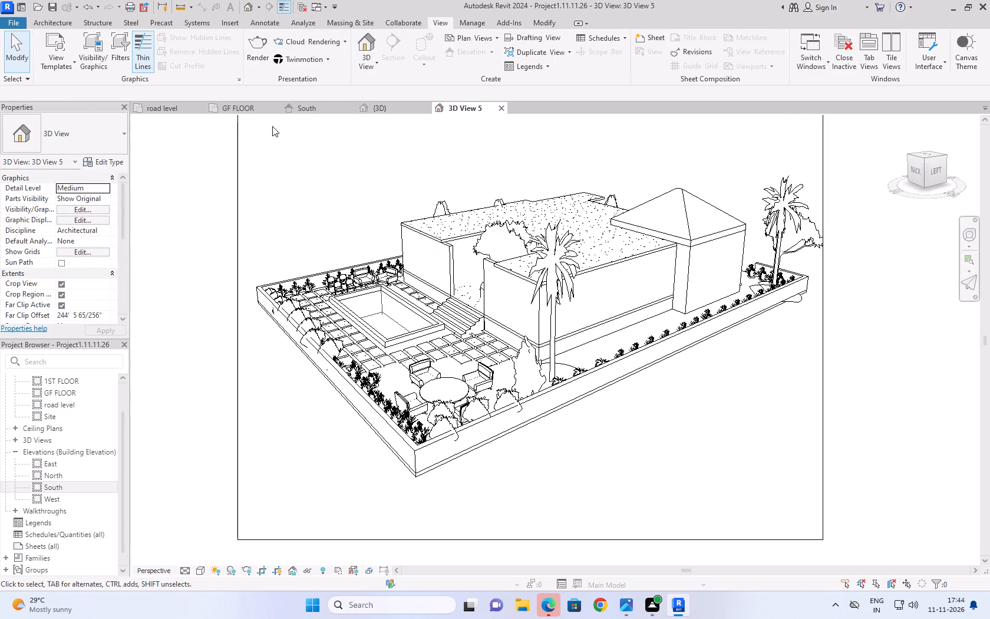
In the South elevation, add a level by picking the 1ST FLOOR level line with an upward offset of 3' 6".
left_click(237, 109)
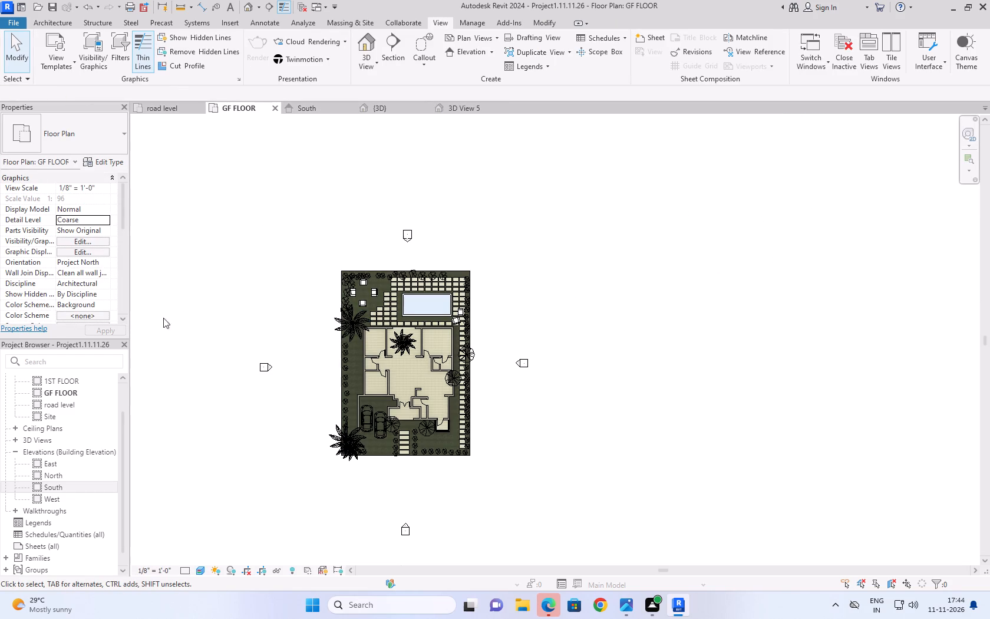
double_click(55, 488)
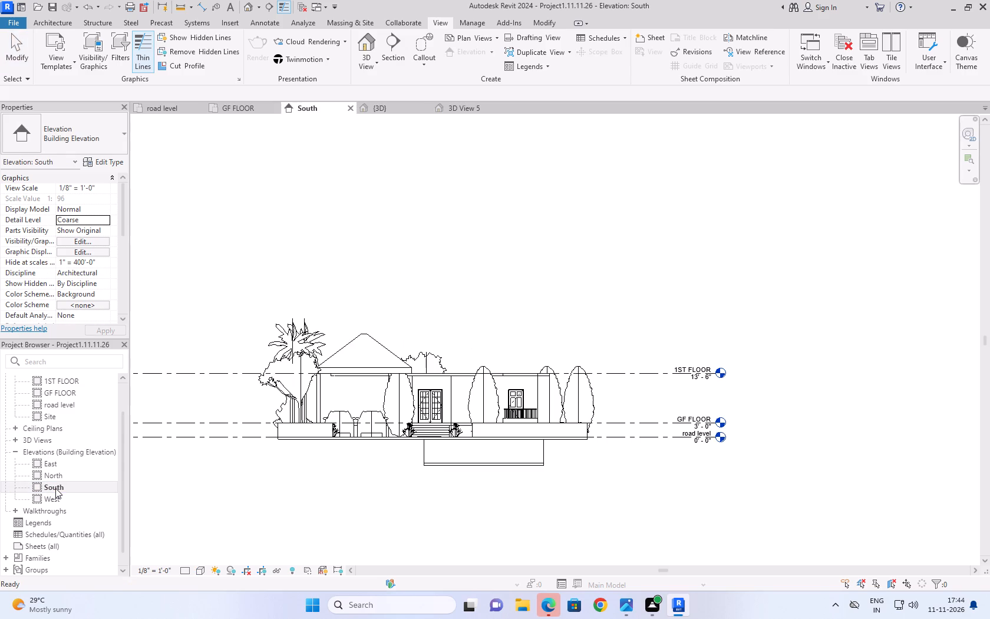
left_click(504, 219)
type("LL")
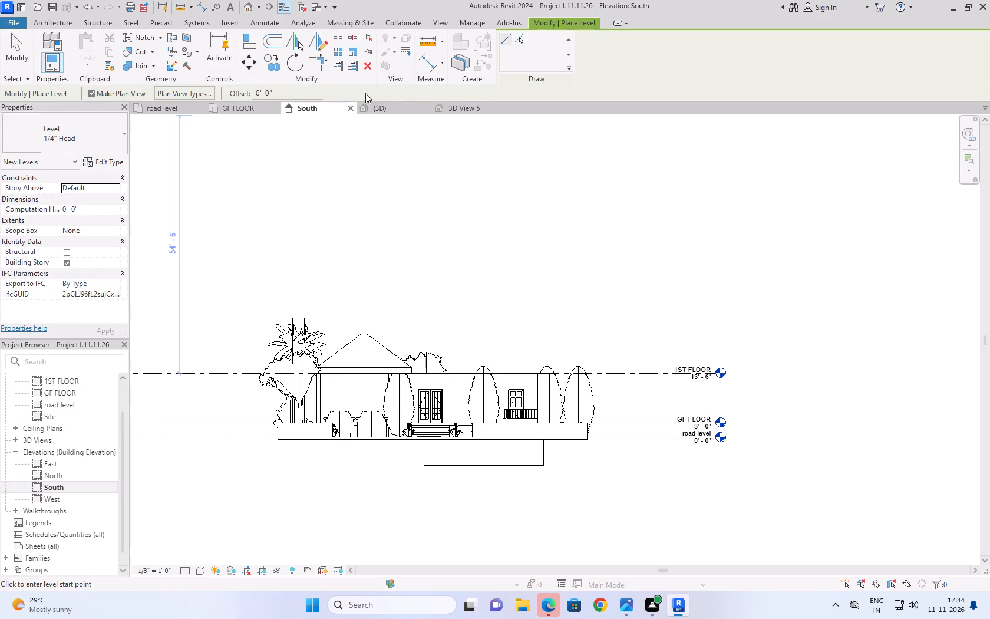
left_click(524, 38)
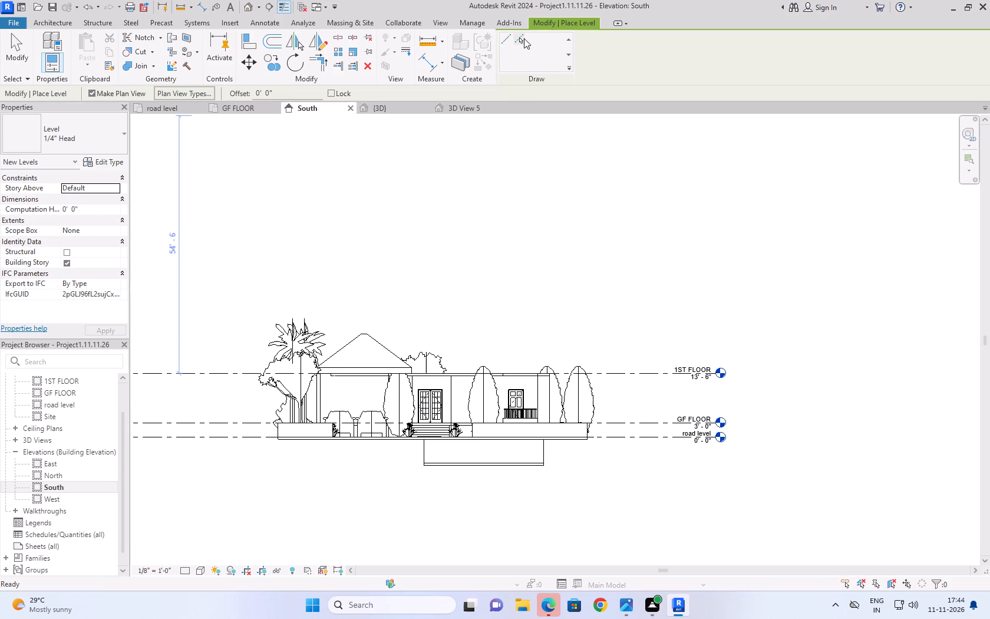
left_click_drag(298, 95, 240, 88)
key("3")
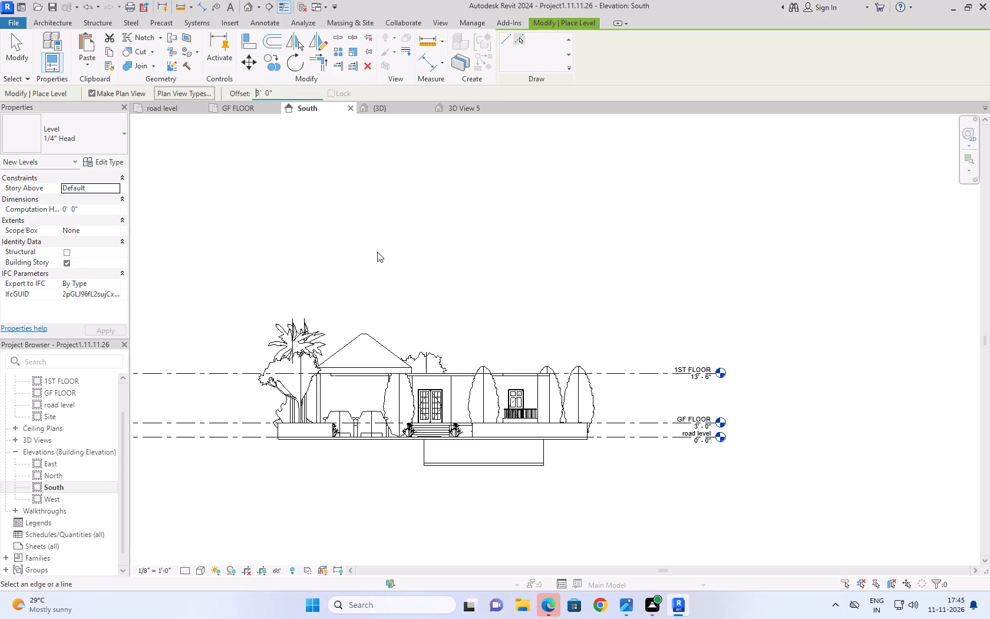
key("apostrophe")
type("6''")
left_click_drag(297, 93, 227, 94)
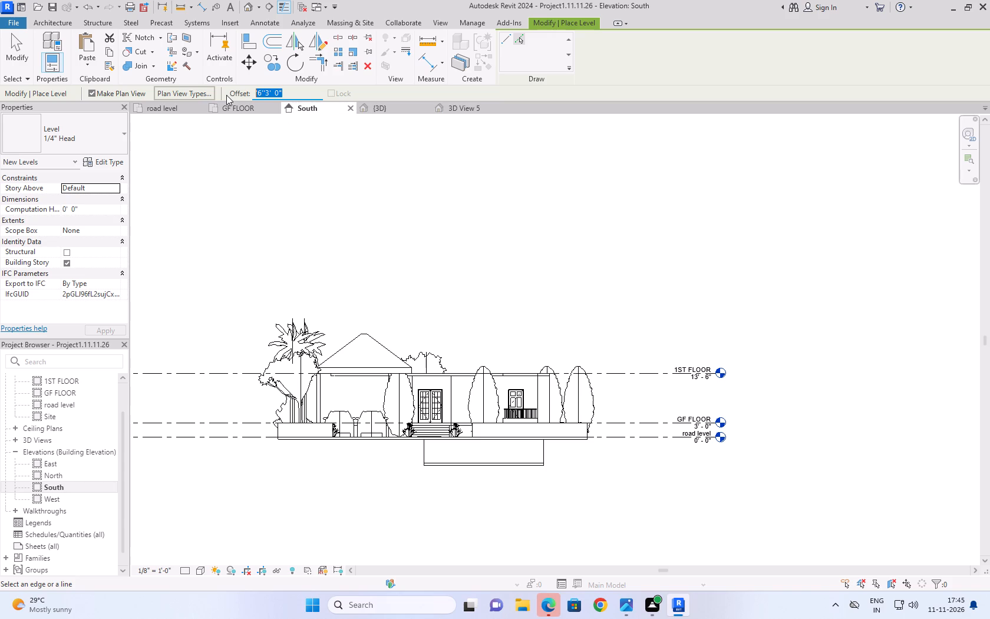
key("BackSpace")
key("6")
key("apostrophe")
key("BackSpace")
type("3'6''")
left_click(291, 97)
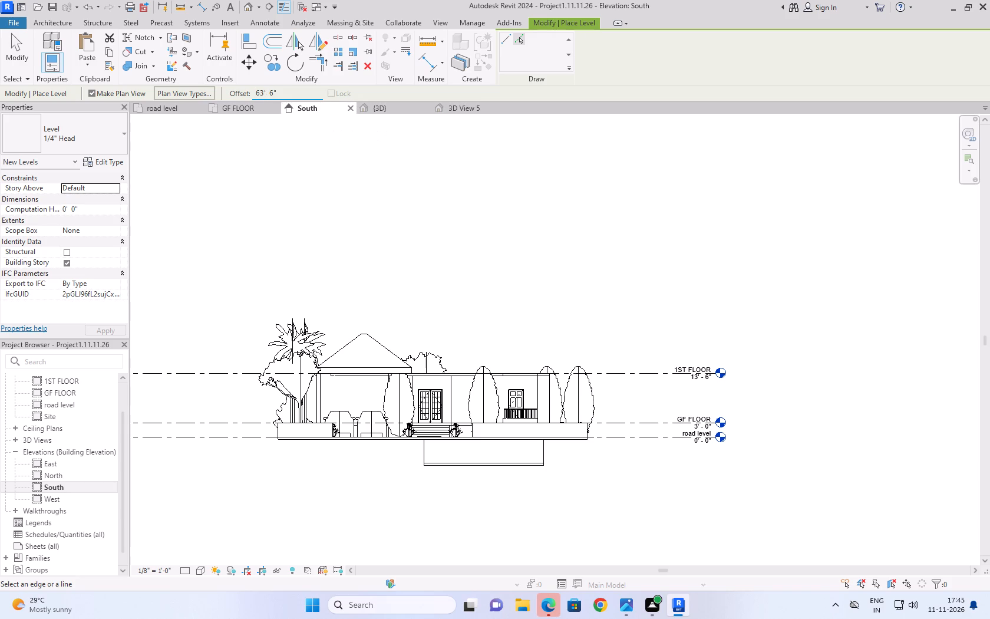
key("BackSpace")
key("BackSpace")
key("BackSpace")
key("BackSpace")
key("BackSpace")
key("BackSpace")
key("BackSpace")
type("3'6''")
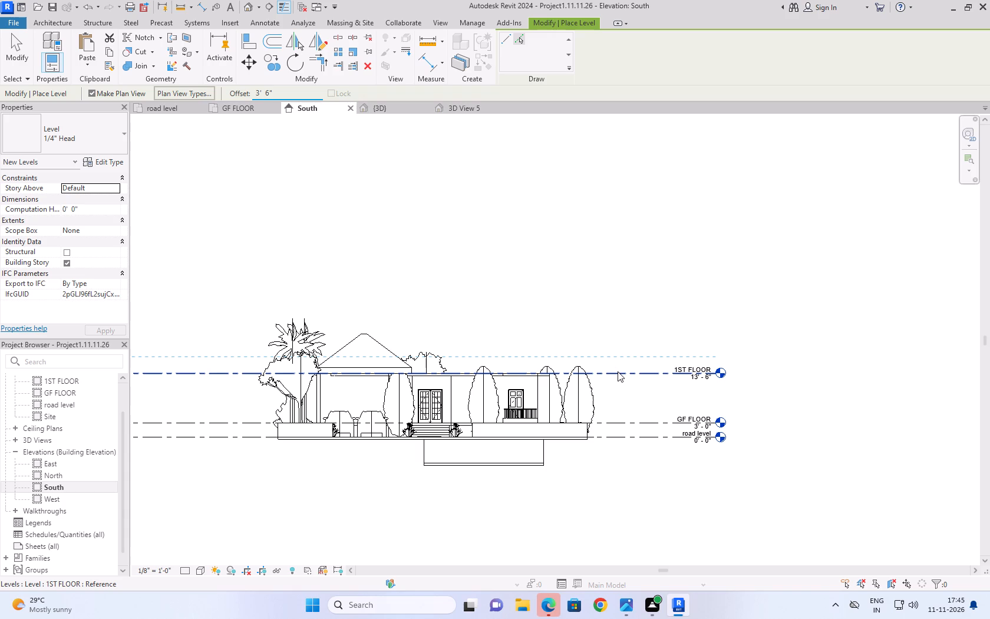
left_click(618, 371)
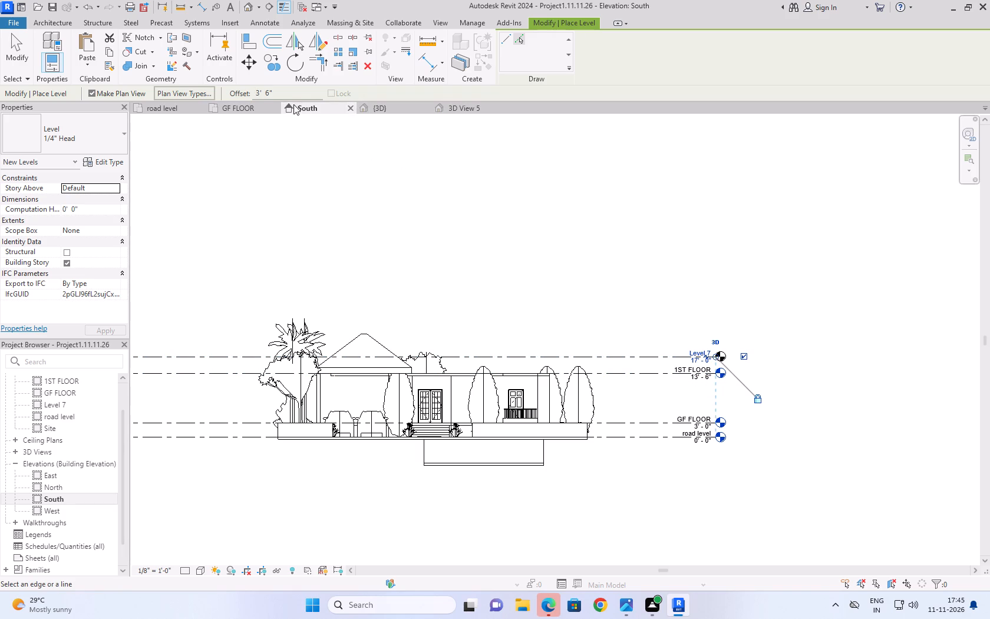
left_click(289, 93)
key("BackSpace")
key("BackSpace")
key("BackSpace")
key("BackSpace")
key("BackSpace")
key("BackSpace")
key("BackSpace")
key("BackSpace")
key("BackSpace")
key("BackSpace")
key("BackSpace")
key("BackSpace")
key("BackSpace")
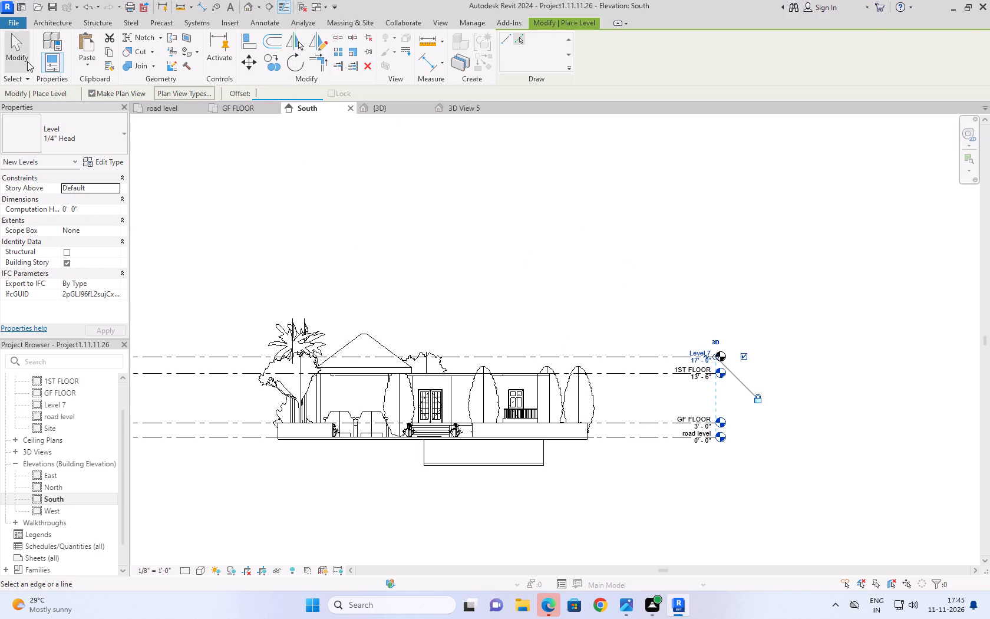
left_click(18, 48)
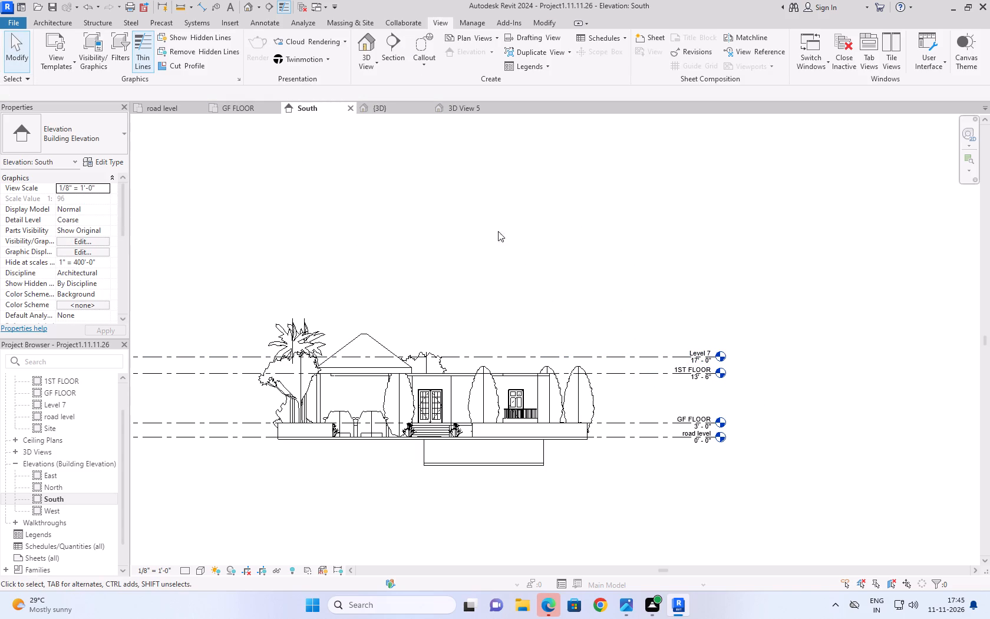
Rename the new level above 1ST FLOOR as PARAPET WALL.
scroll(717, 360, "up", 10)
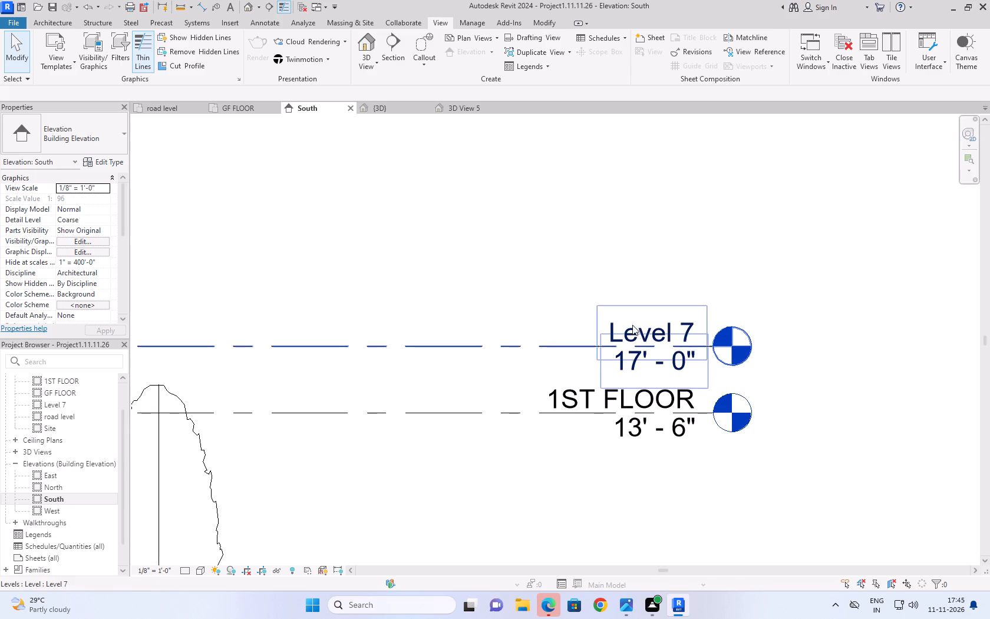
left_click(609, 313)
left_click(614, 319)
left_click(614, 319)
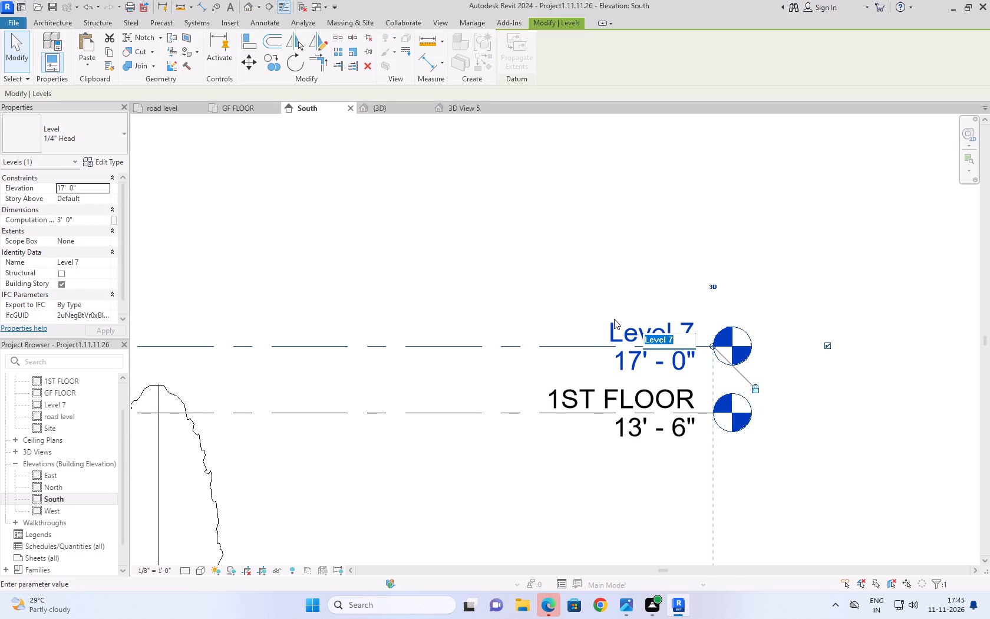
type("PARAP")
type("ET")
key("space")
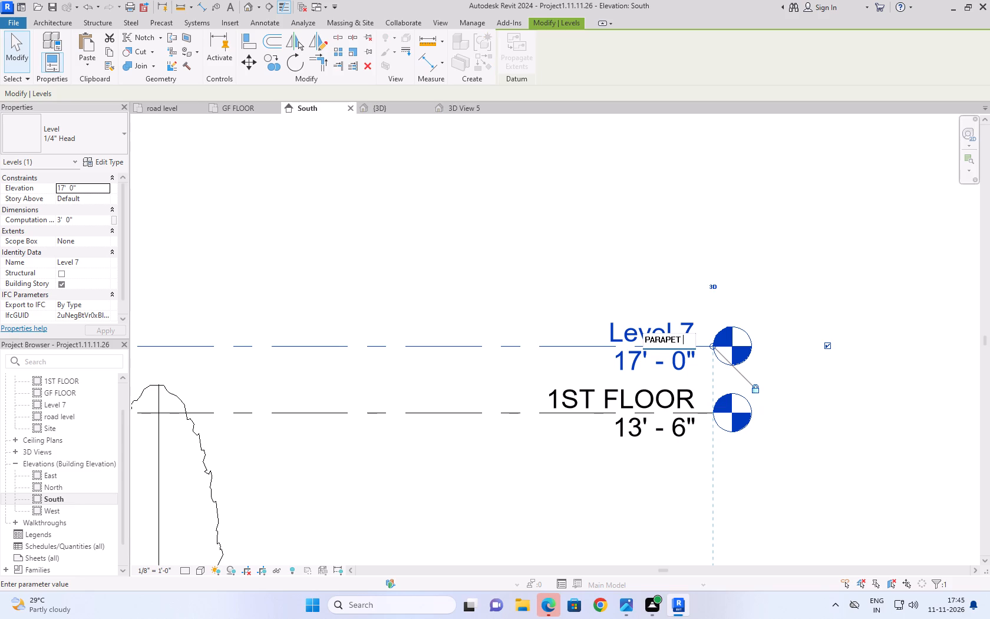
type("WALL")
left_click(544, 219)
scroll(548, 217, "down", 5)
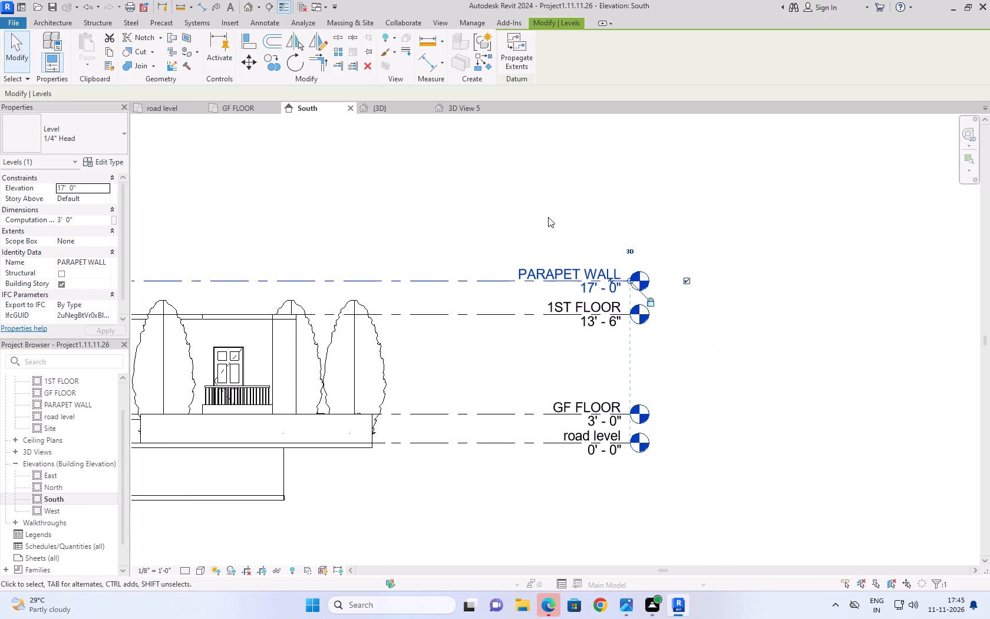
Orbit the 3D View 5 camera to a higher aerial angle looking down on the roof, courtyard and pool.
left_click(388, 113)
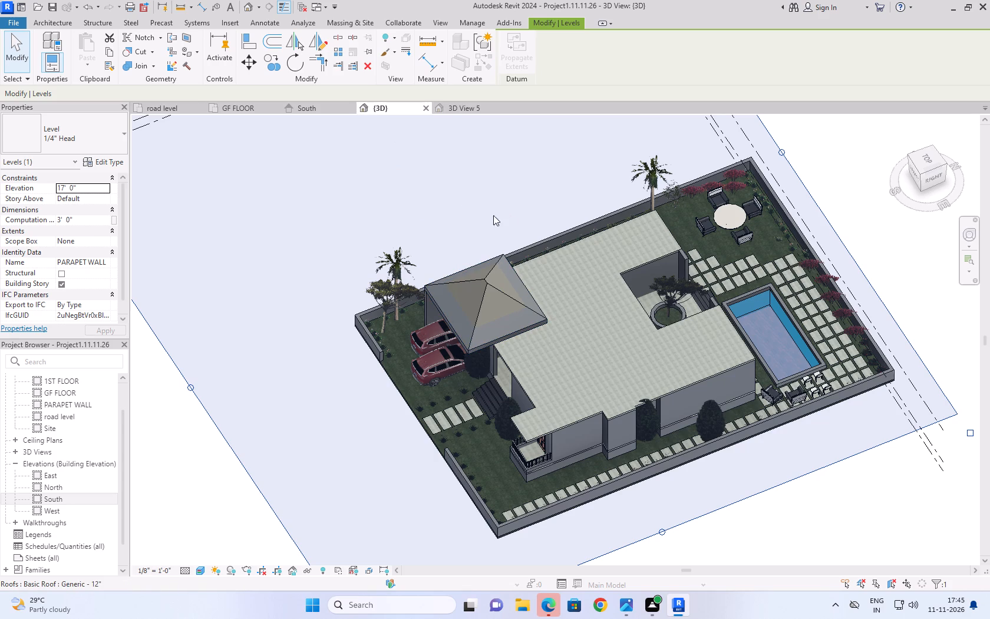
left_click(455, 112)
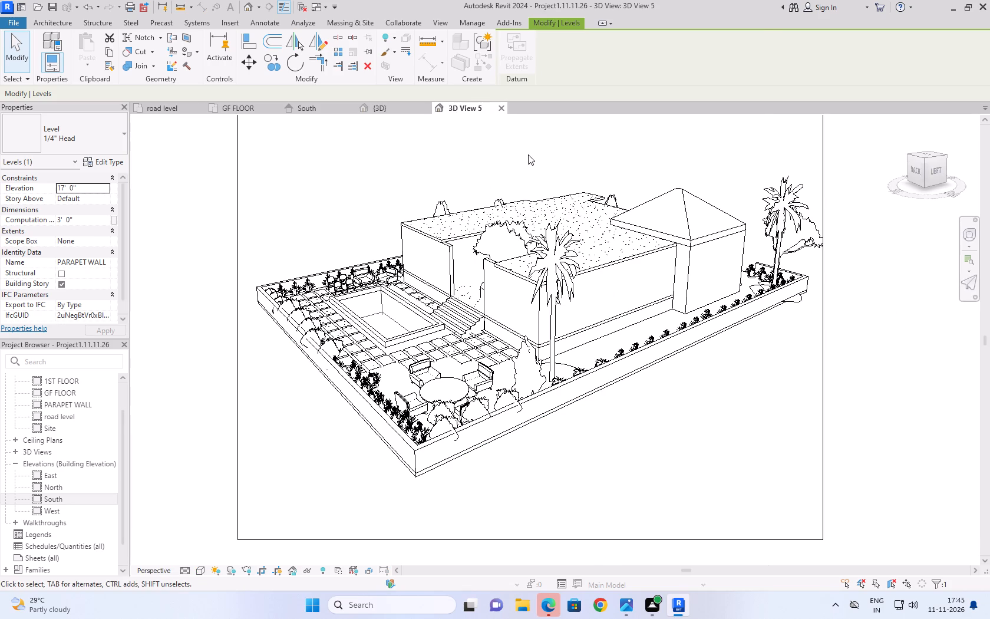
right_click_drag(532, 152, 529, 174, "shift")
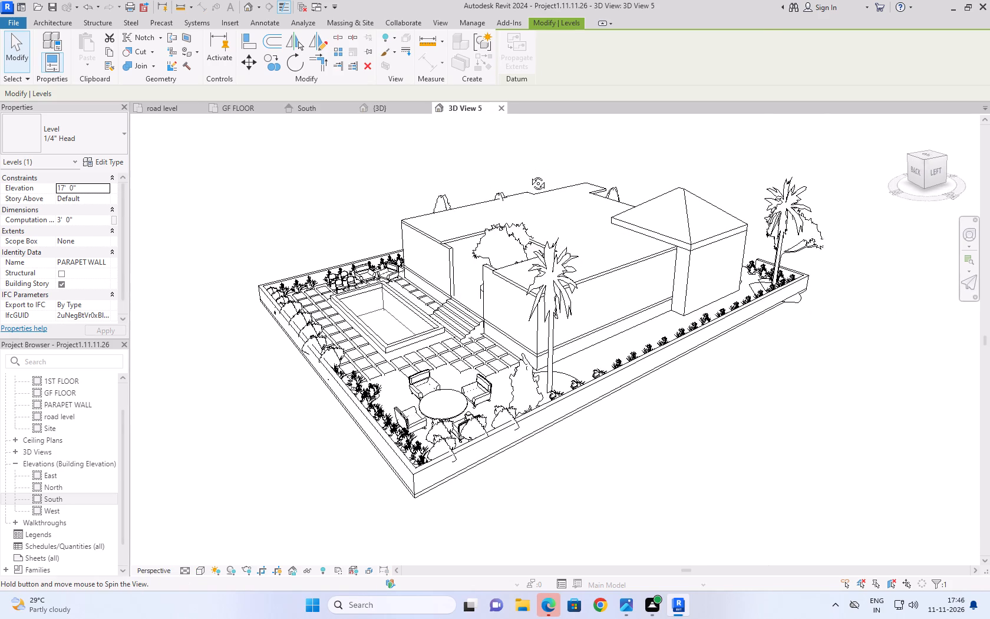
right_click_drag(529, 174, 514, 253, "shift")
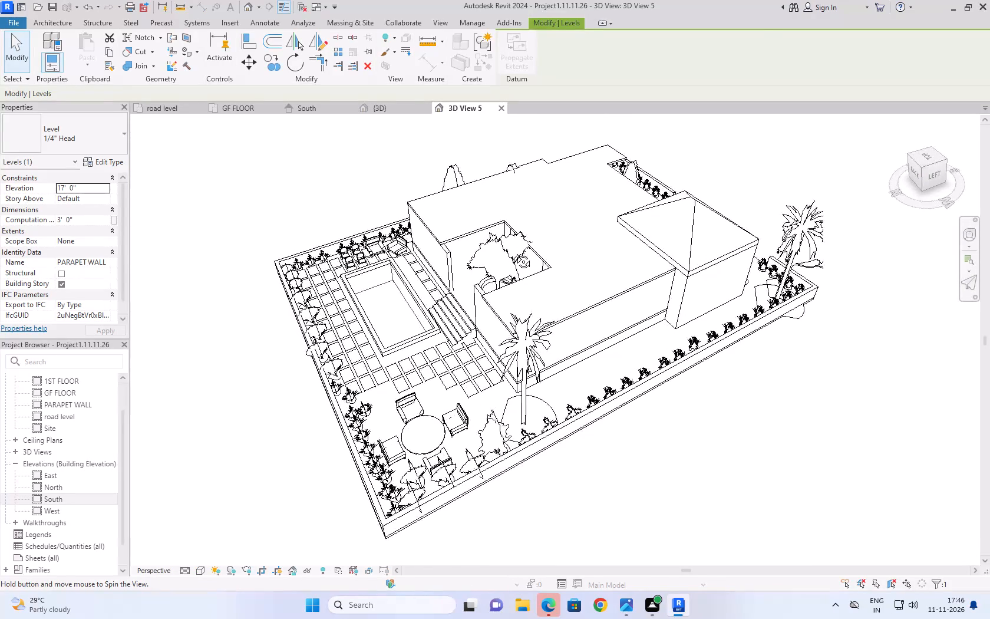
right_click_drag(514, 253, 522, 234, "shift")
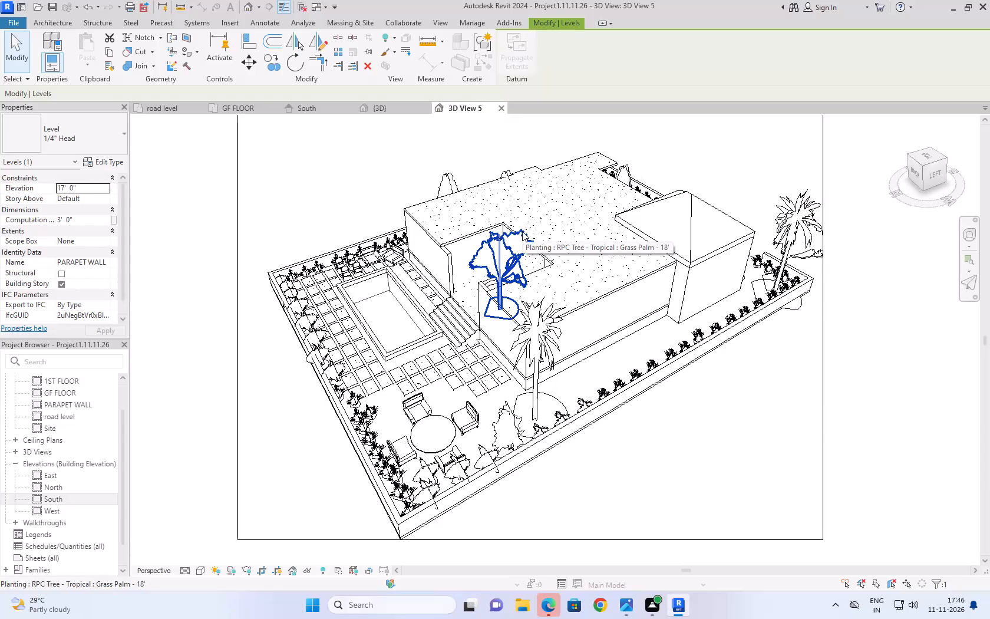
Render 3D View 5 at Medium quality with a printer resolution of 300 DPI, closing the rendering settings when done.
type("RR")
left_click(101, 60)
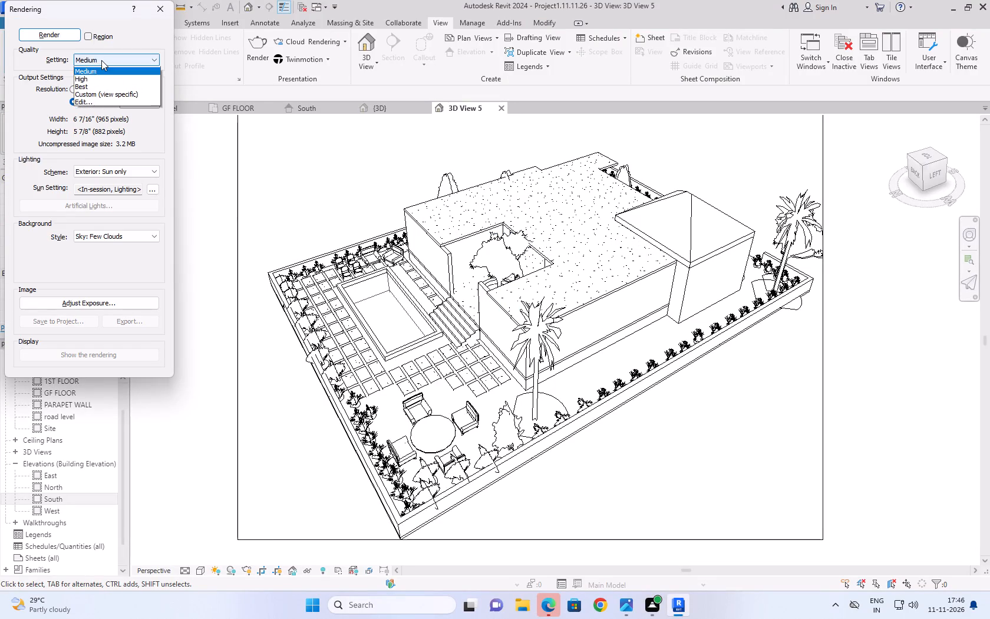
left_click(101, 83)
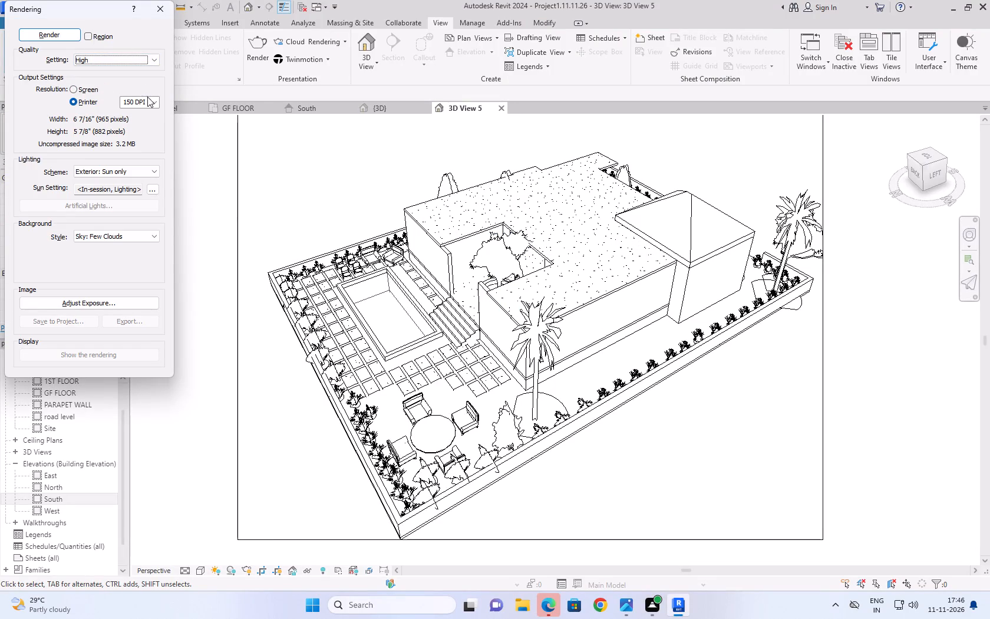
left_click(153, 104)
left_click(145, 131)
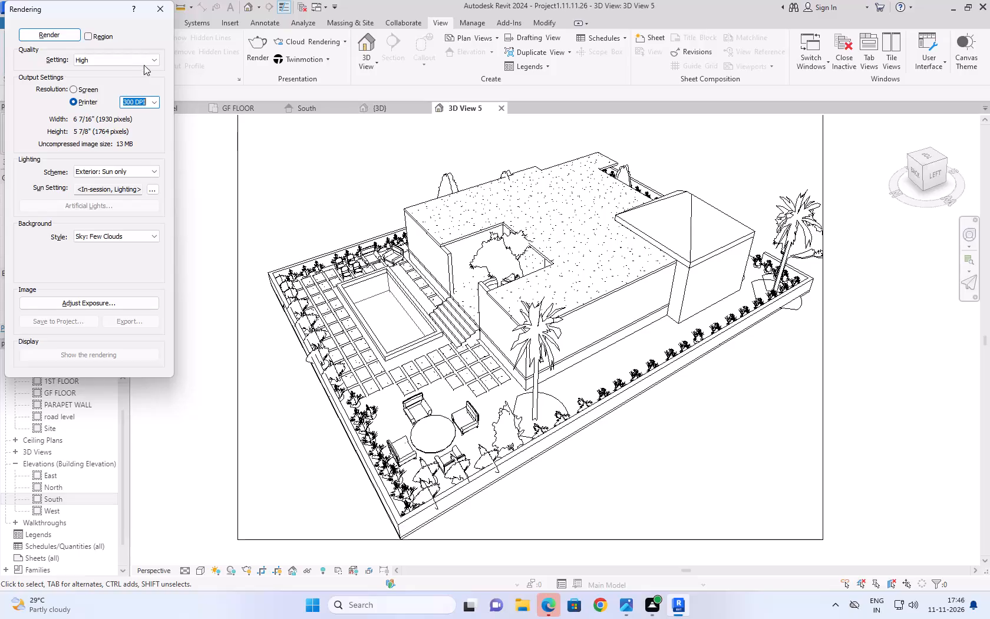
left_click(149, 59)
left_click(130, 81)
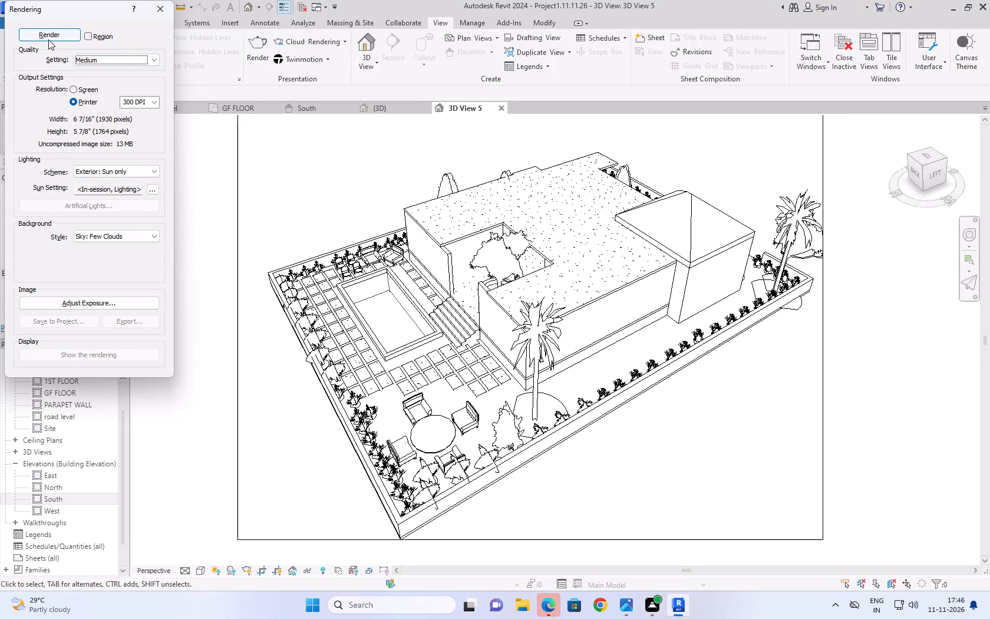
left_click(48, 38)
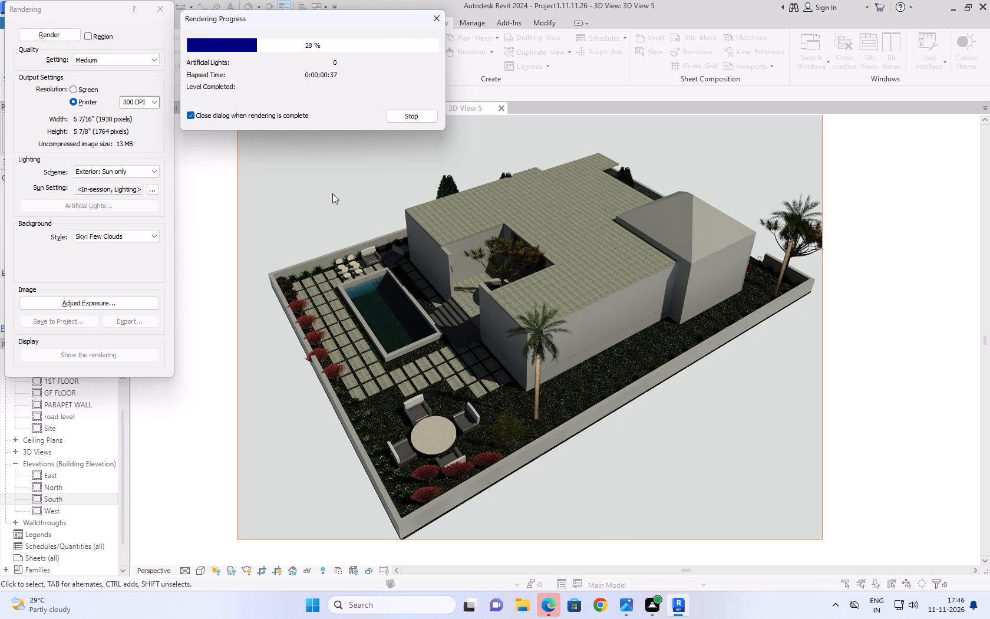
scroll(332, 193, "up", 1)
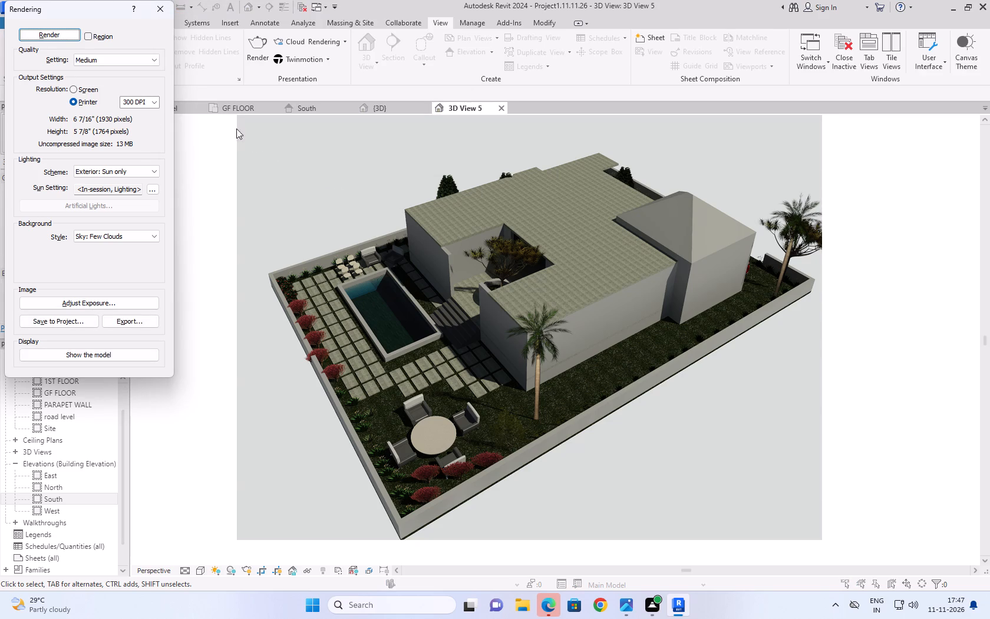
left_click(164, 4)
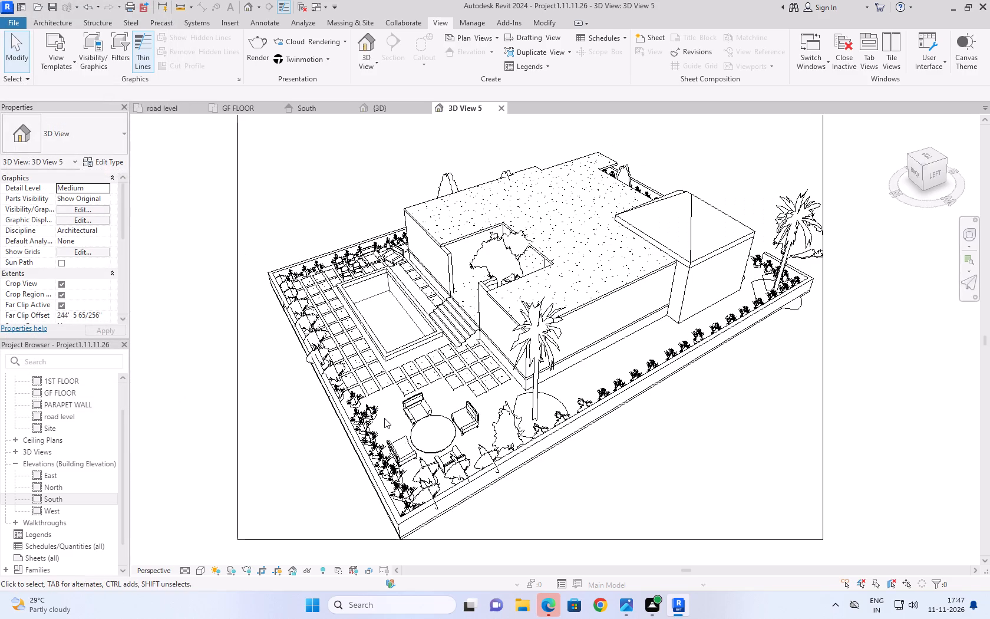
In the road level plan, extend the stone 2" paving's boundary by copying the end tile beside the seating area northward twice at 2' 6" spacing.
left_click(183, 107)
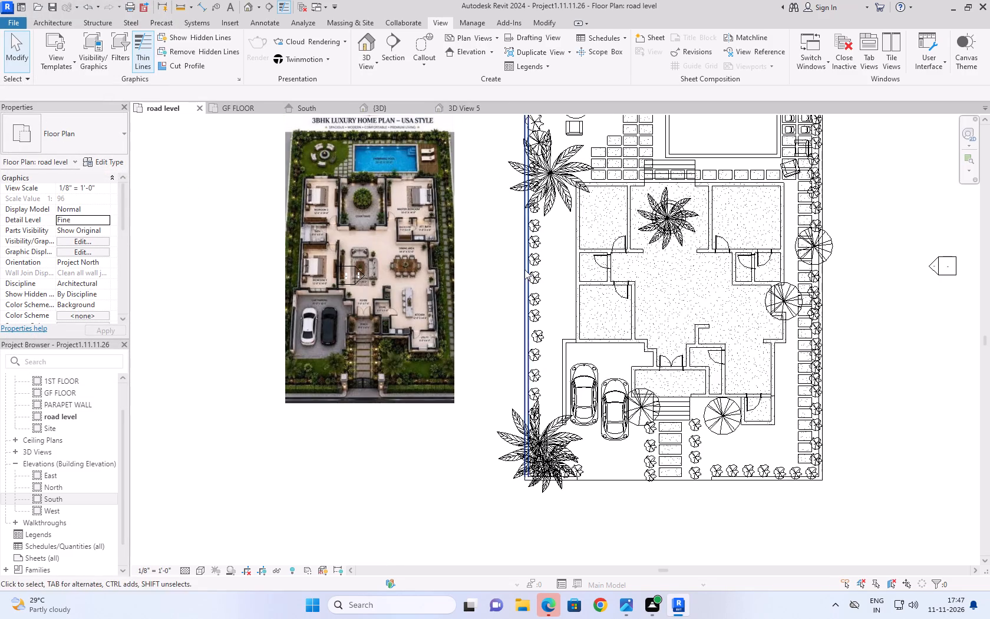
scroll(524, 269, "down", 3)
middle_click_drag(585, 174, 465, 283)
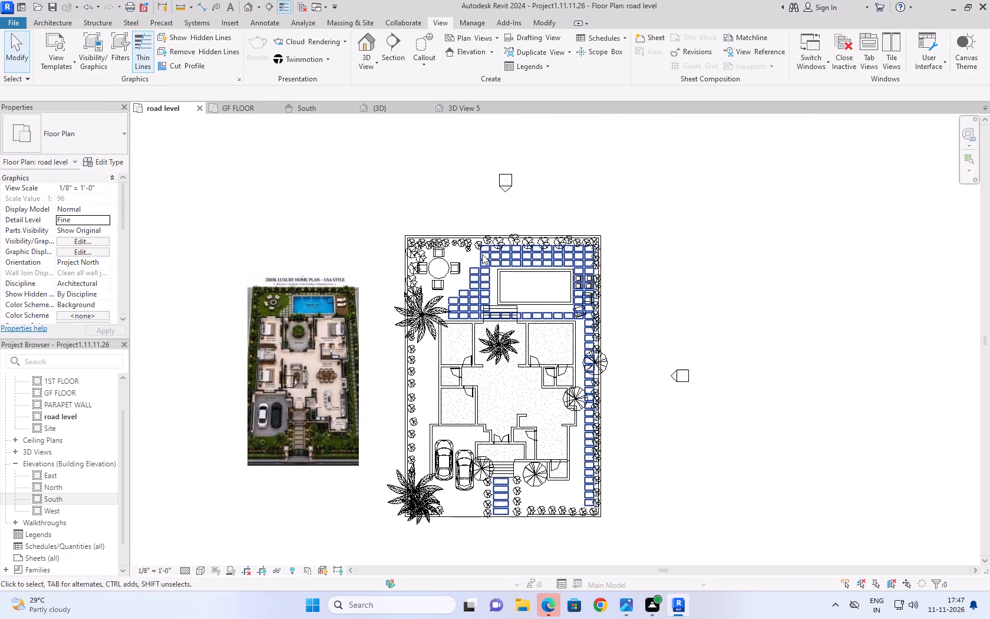
scroll(486, 243, "up", 10)
left_click(437, 318)
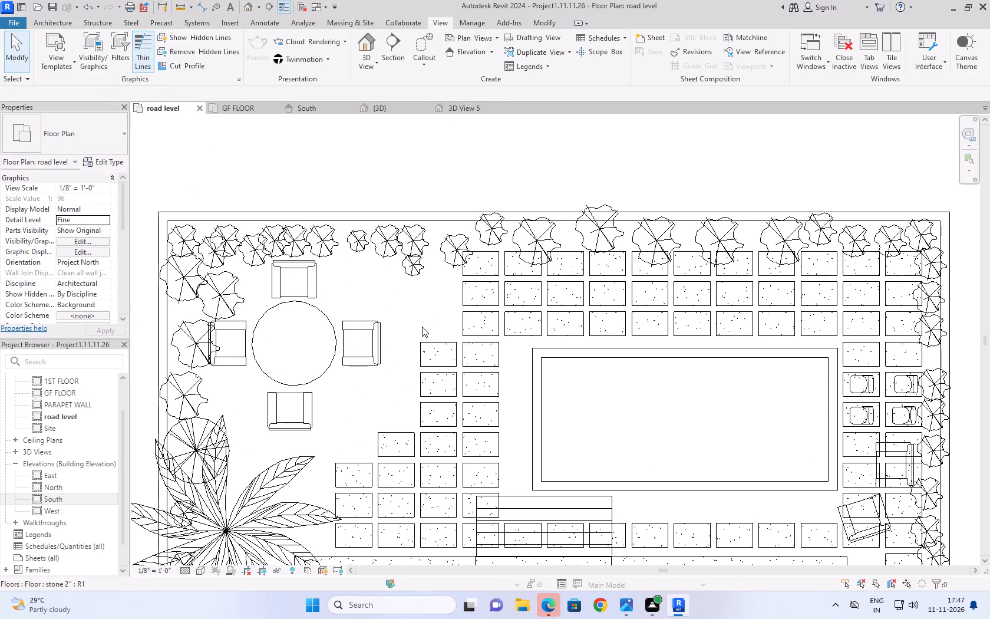
left_click_drag(417, 329, 460, 368)
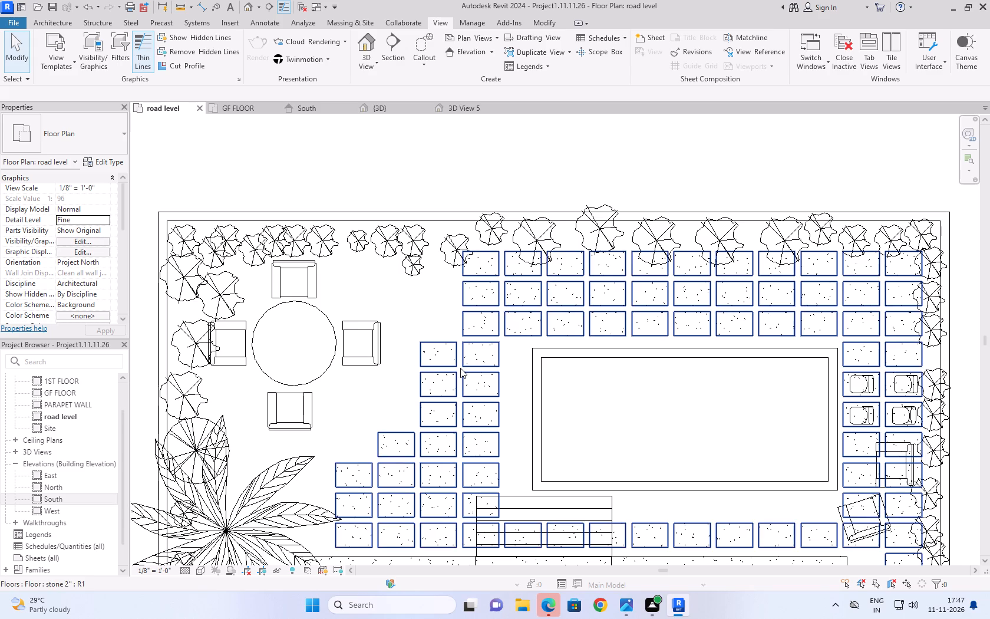
left_click(470, 345)
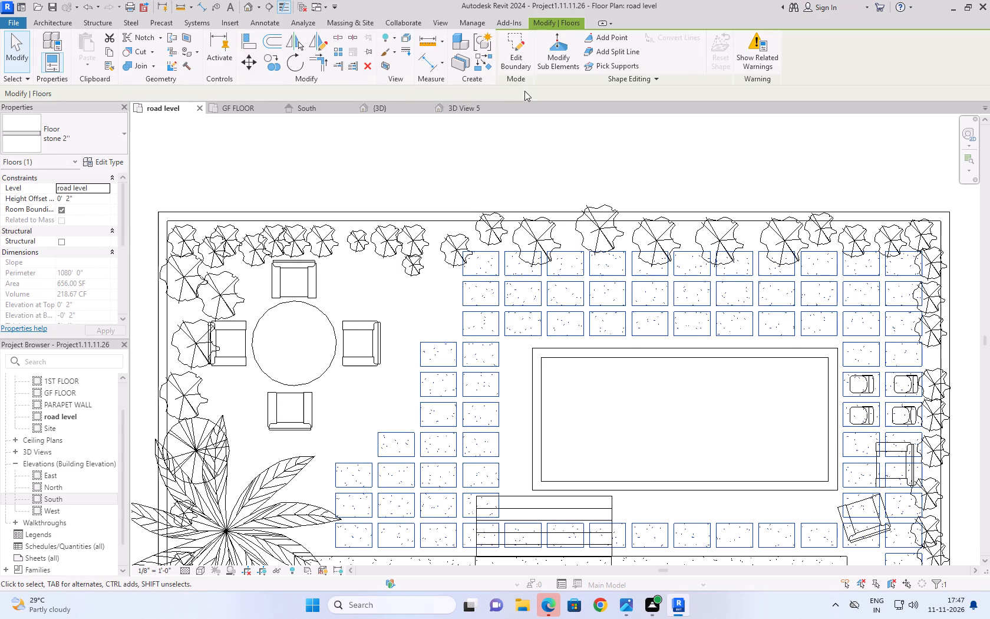
left_click(517, 67)
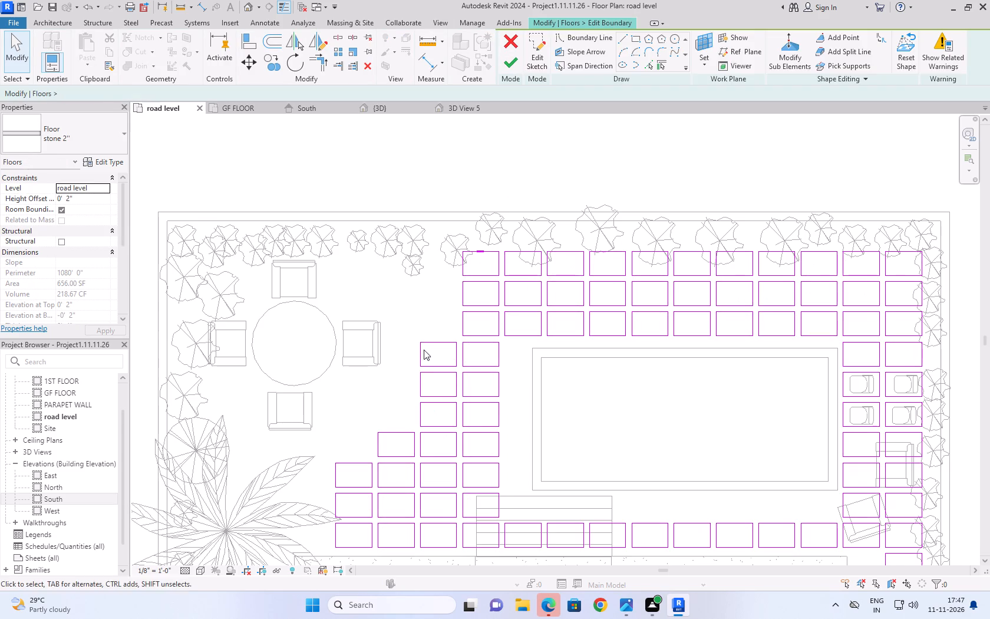
left_click_drag(414, 329, 460, 368)
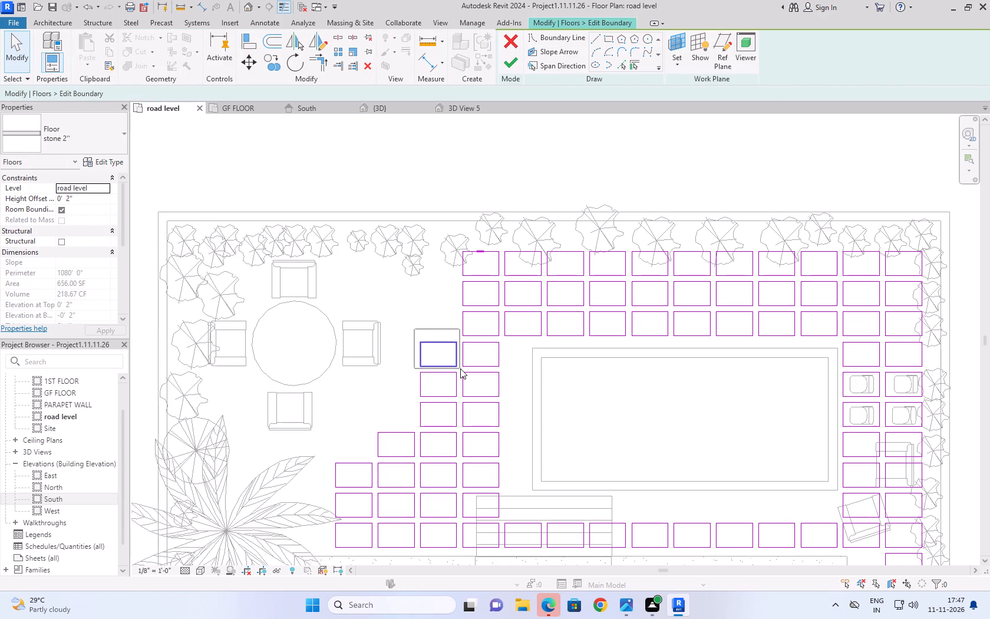
left_click_drag(460, 368, 461, 368)
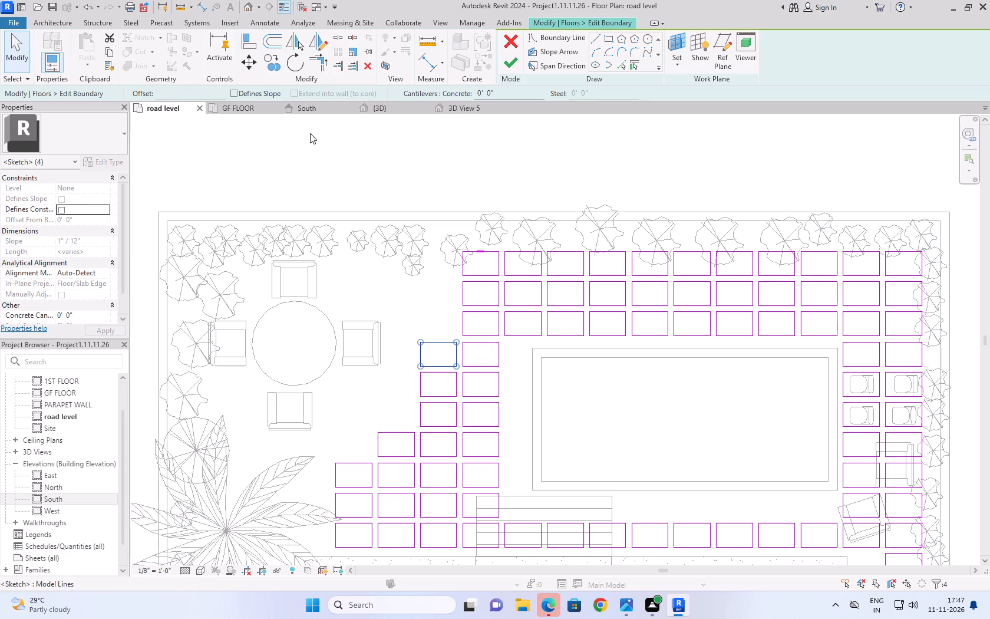
left_click(278, 58)
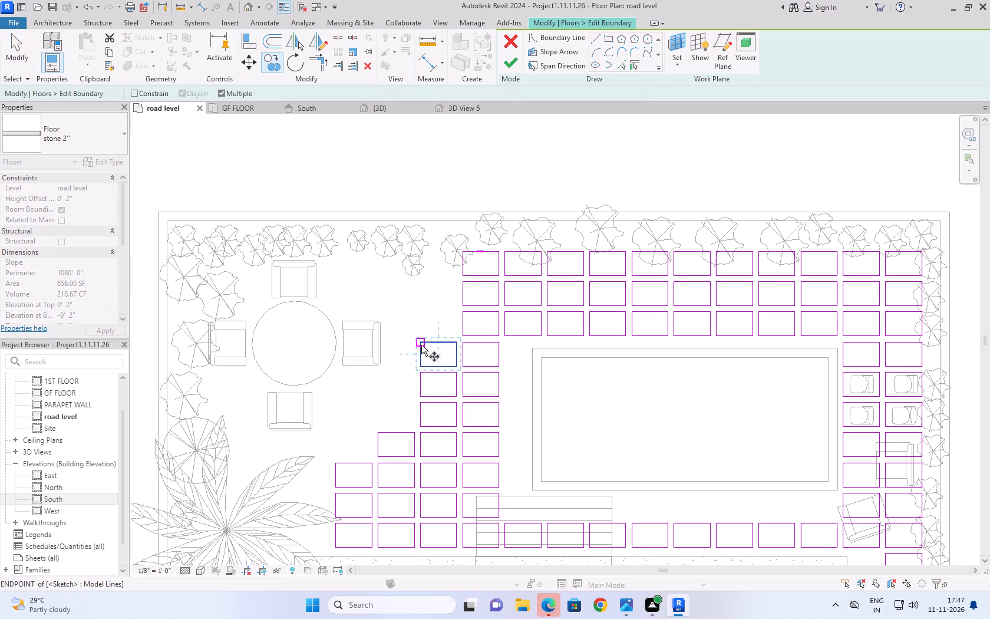
left_click(420, 343)
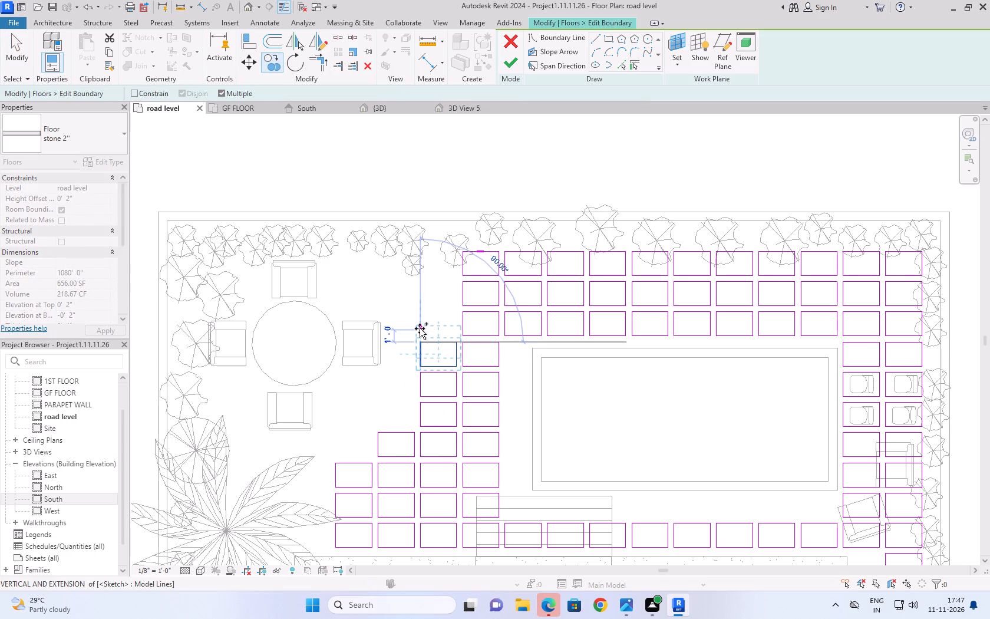
type("2'6''")
key("Return")
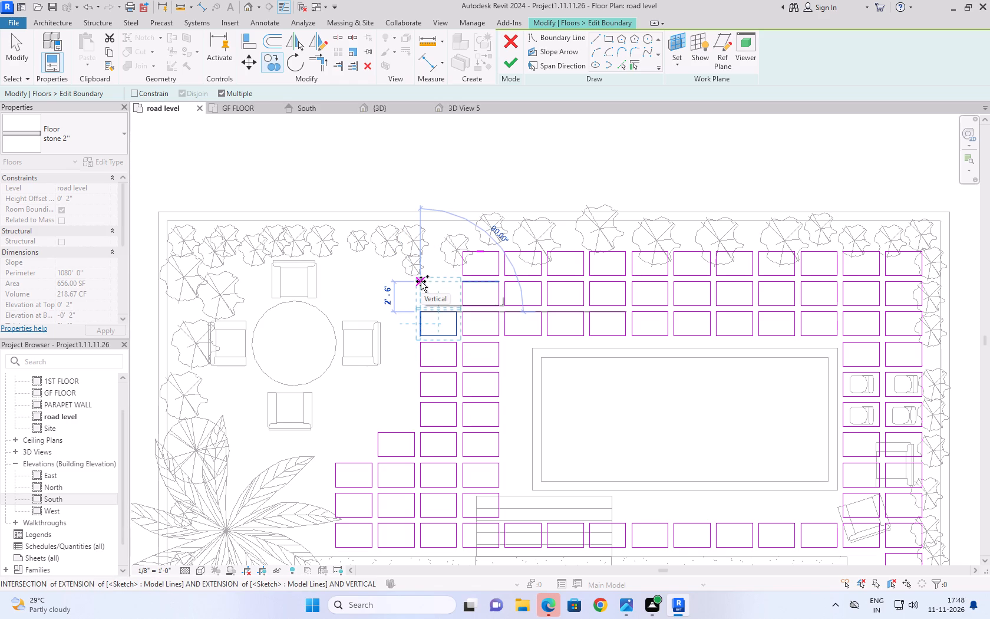
type("2'6''")
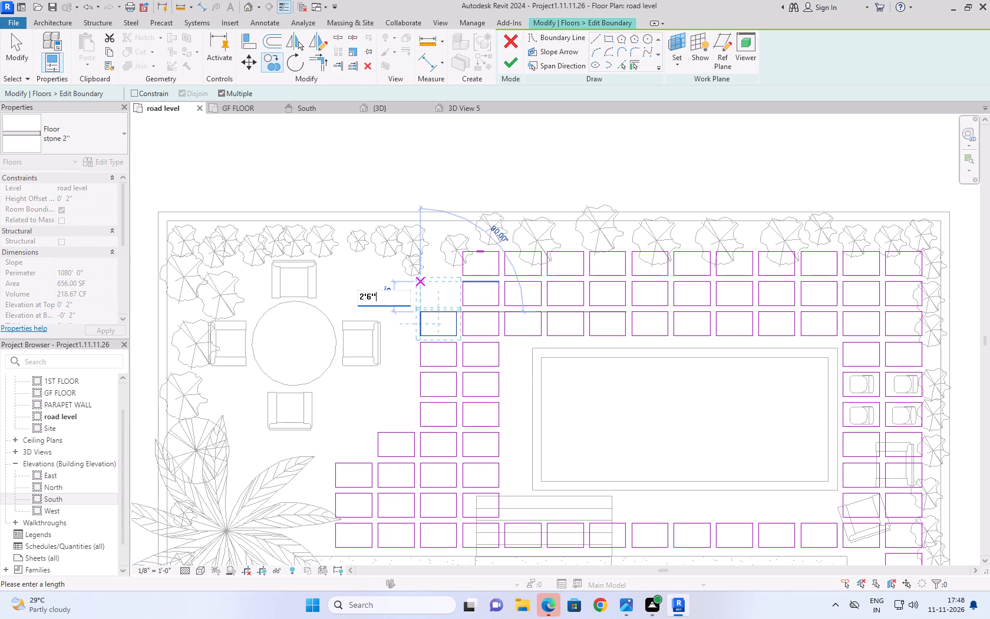
key("Return")
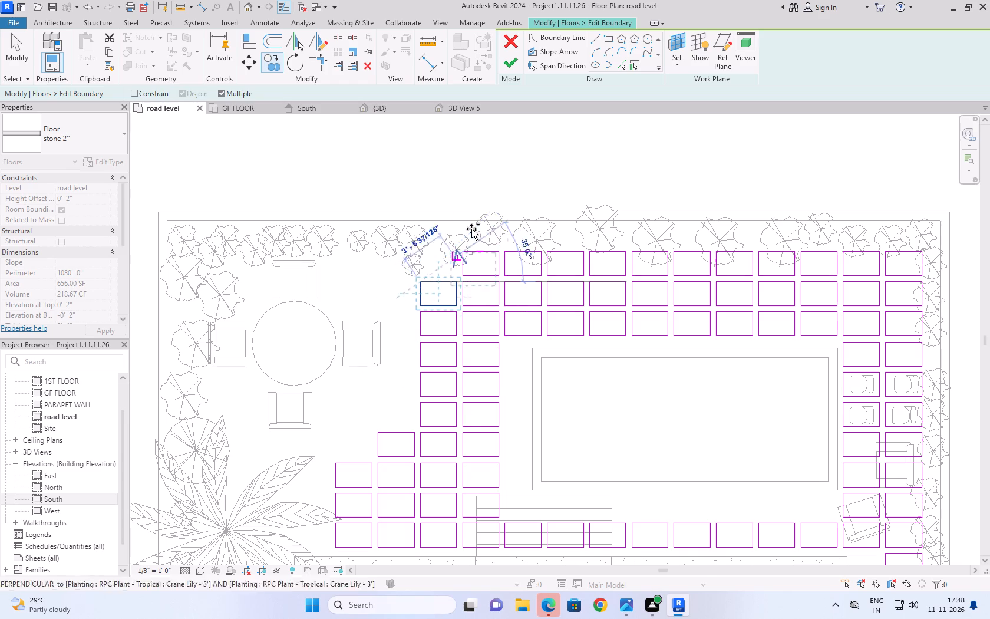
left_click(503, 68)
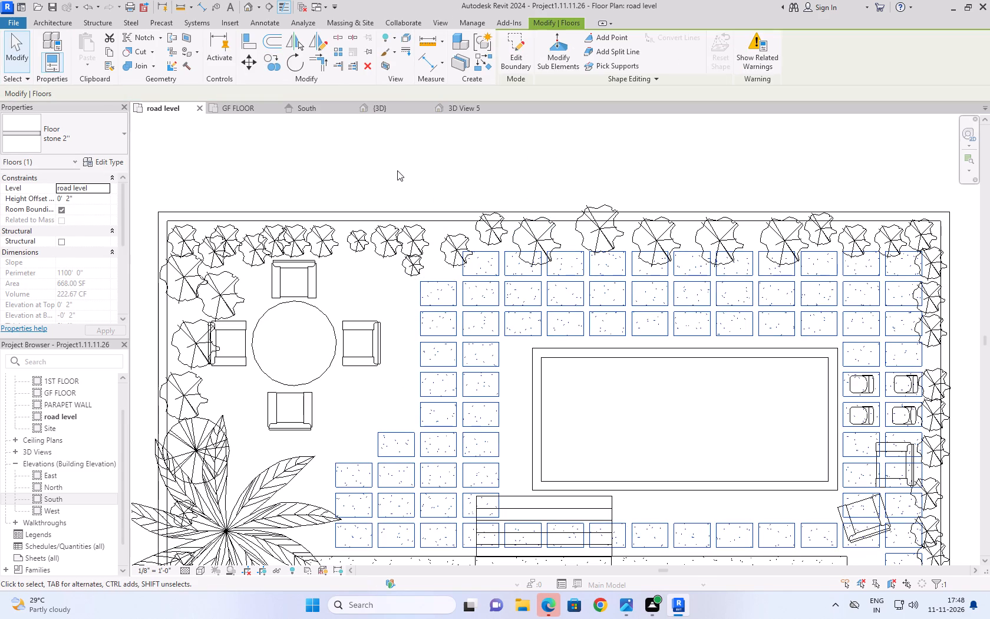
Save the project.
key("ctrl+s")
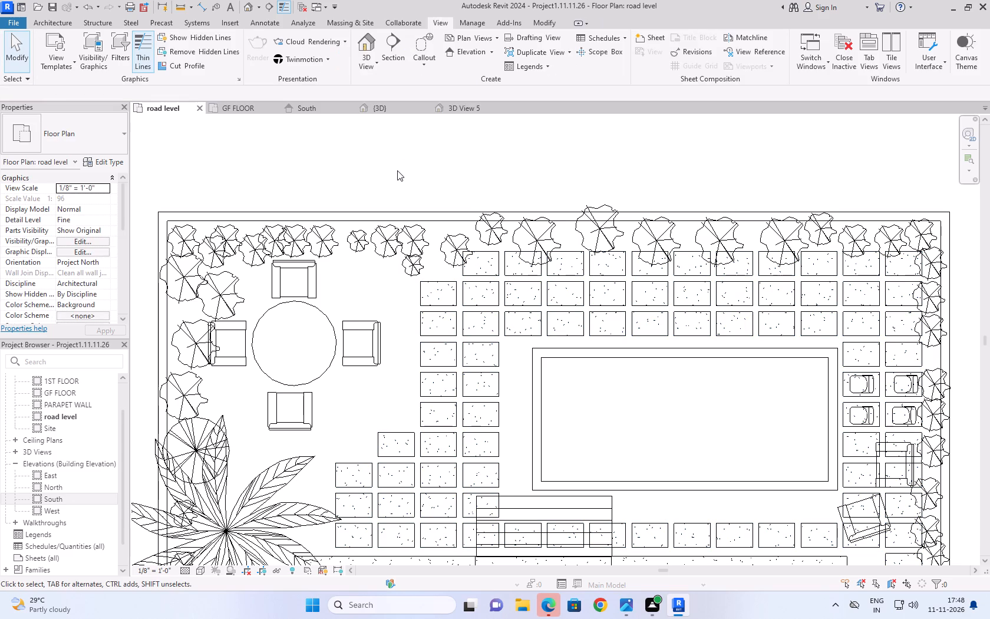
Examine the paving layout around the pool in the road level plan and the overall 3D view.
scroll(534, 401, "up", 3)
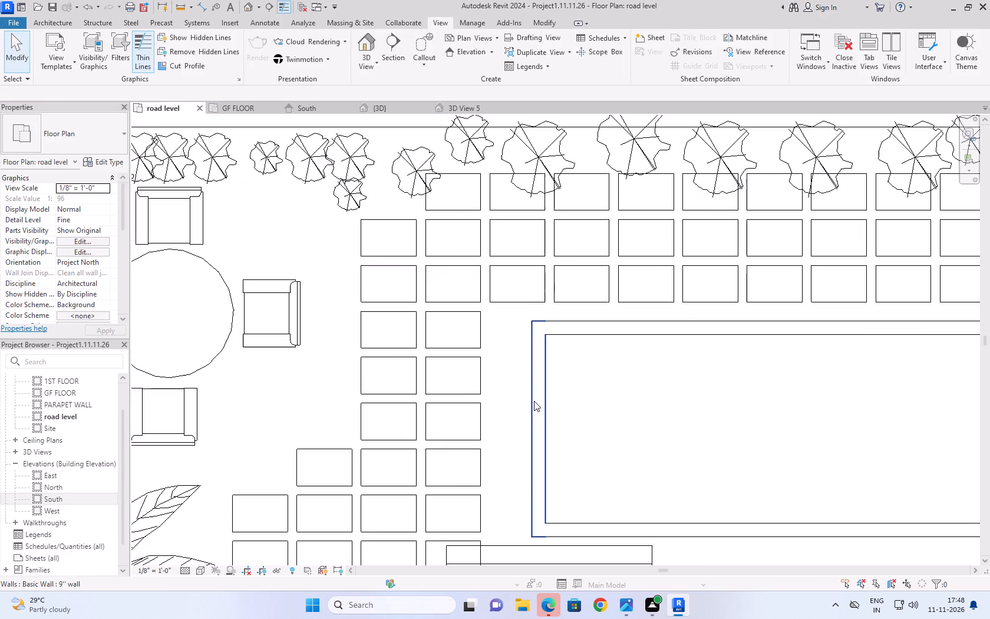
scroll(541, 348, "down", 3)
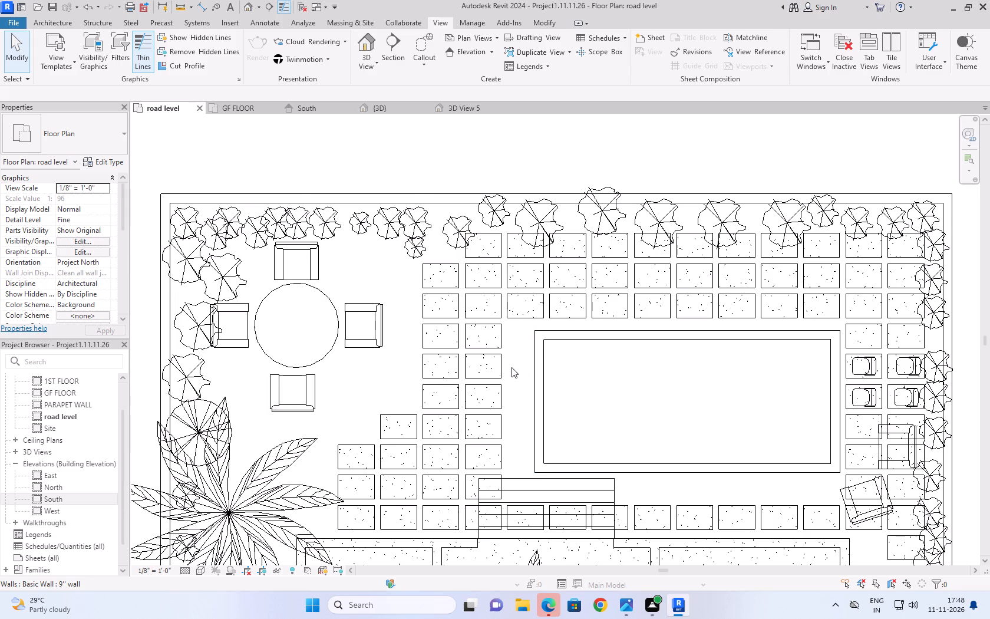
scroll(511, 367, "up", 1)
scroll(520, 340, "down", 2)
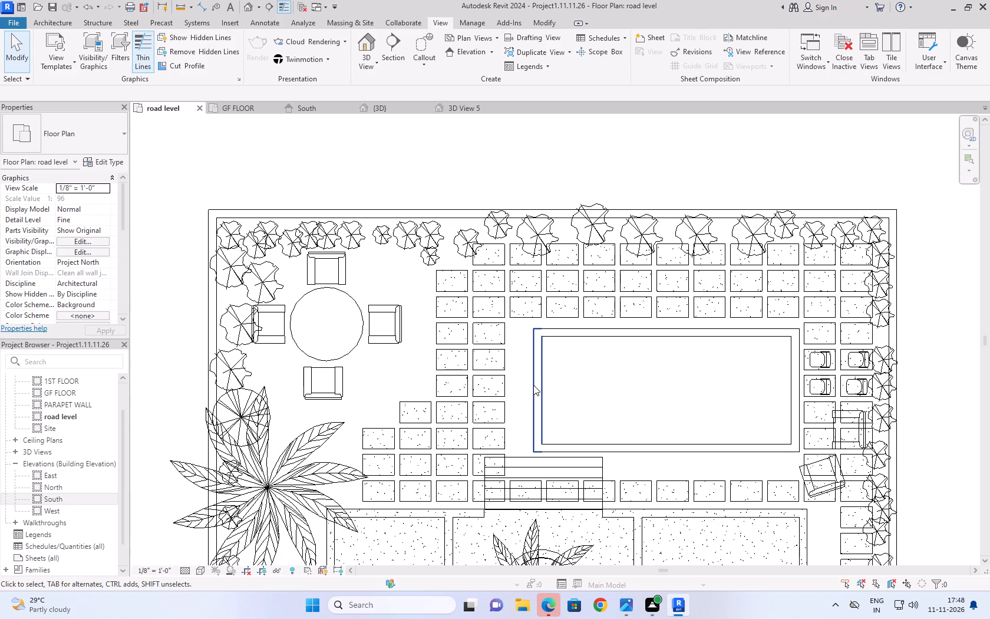
scroll(536, 383, "up", 6)
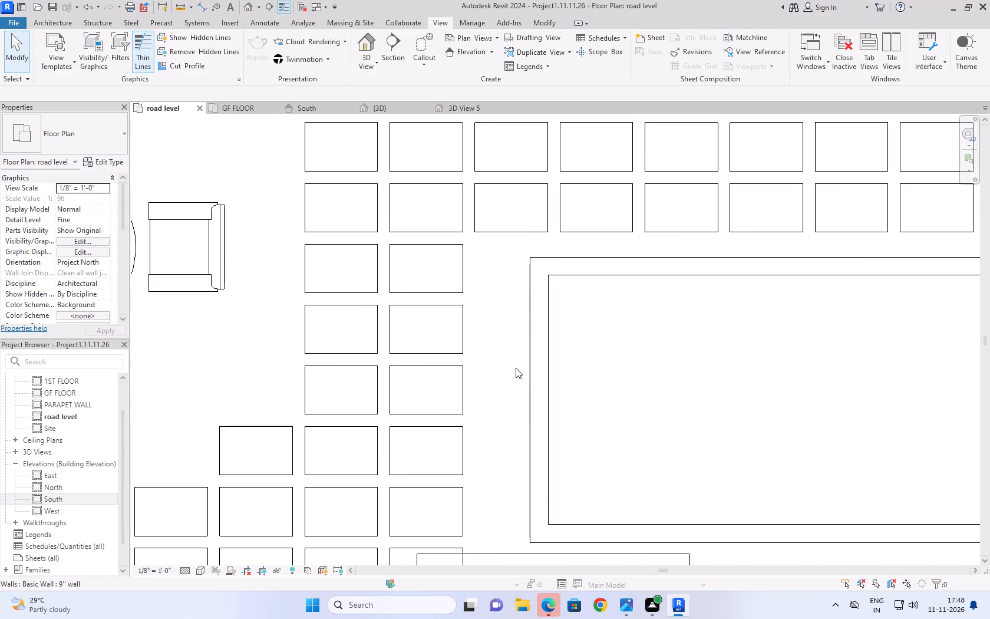
scroll(501, 299, "down", 7)
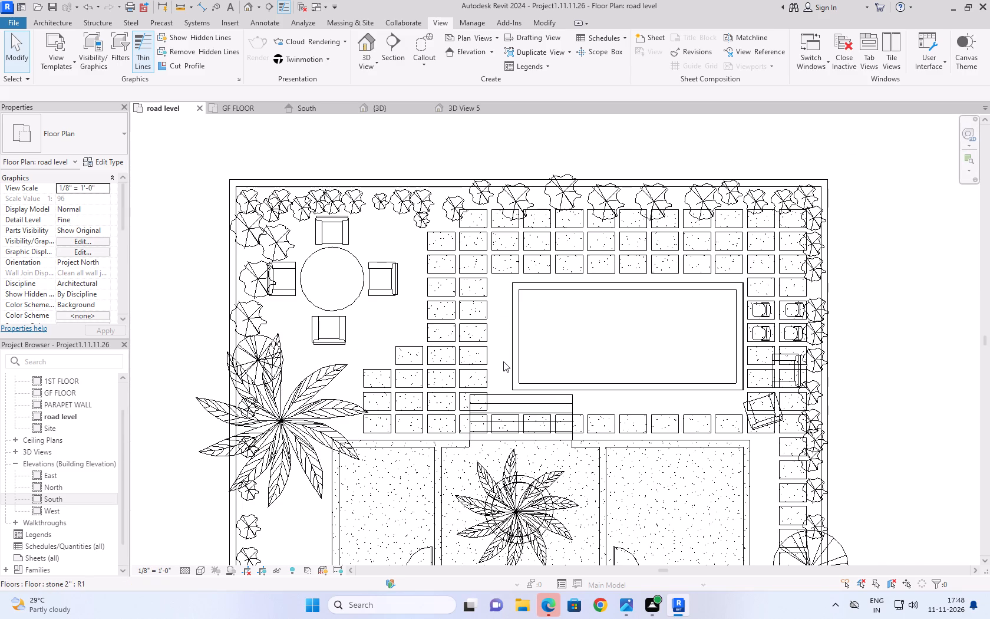
left_click(380, 106)
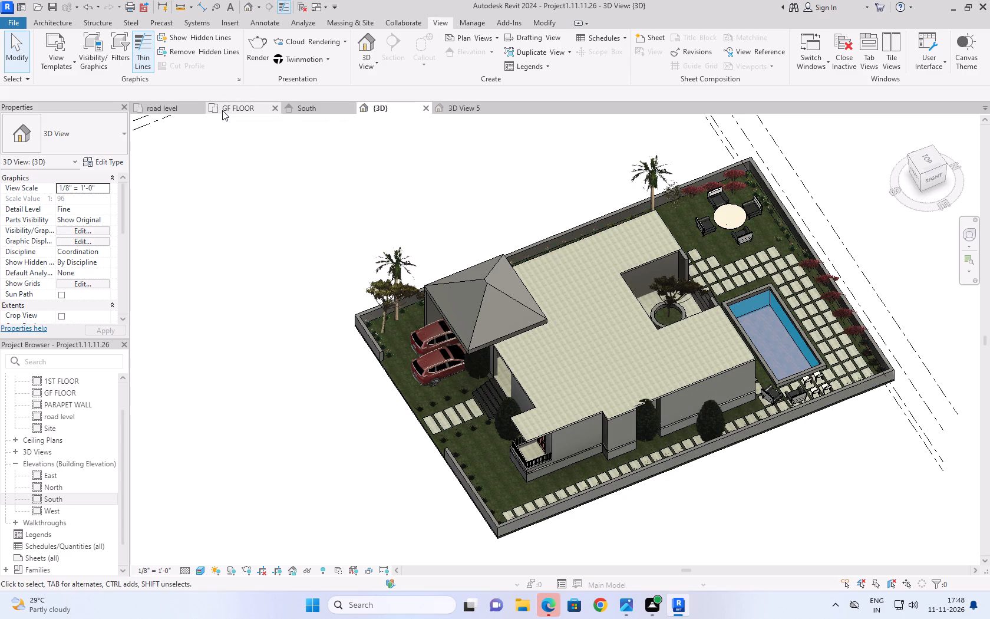
left_click(156, 107)
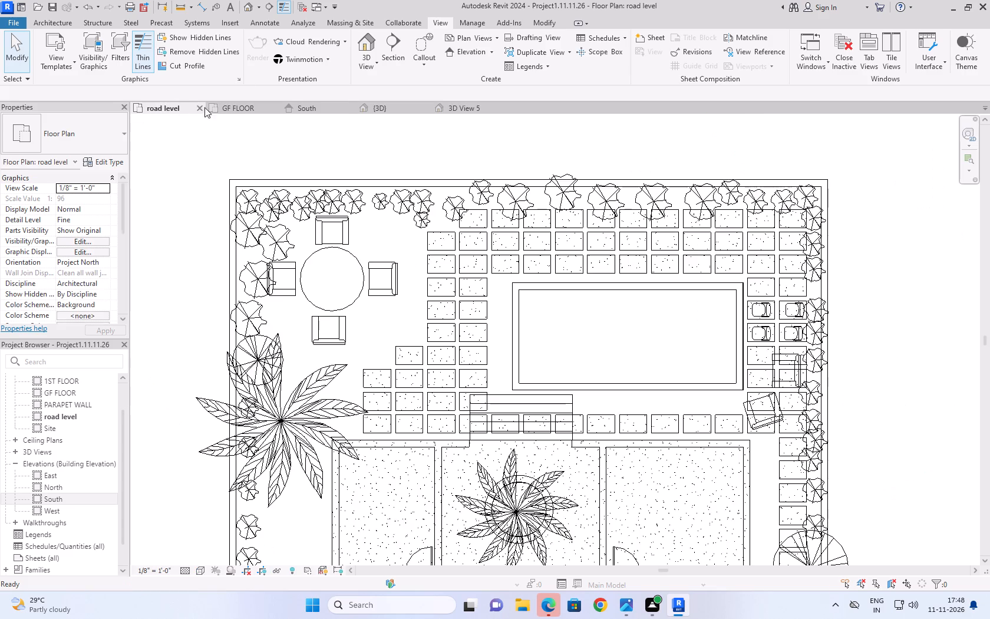
Open the 1ST FLOOR plan and set its visual style to Wireframe.
left_click(253, 108)
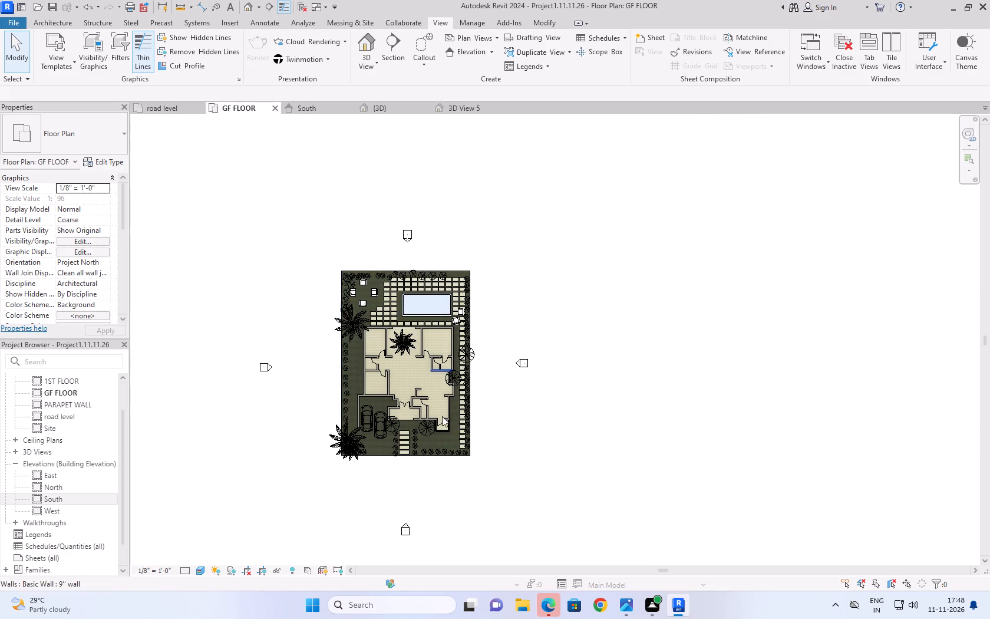
scroll(452, 423, "up", 4)
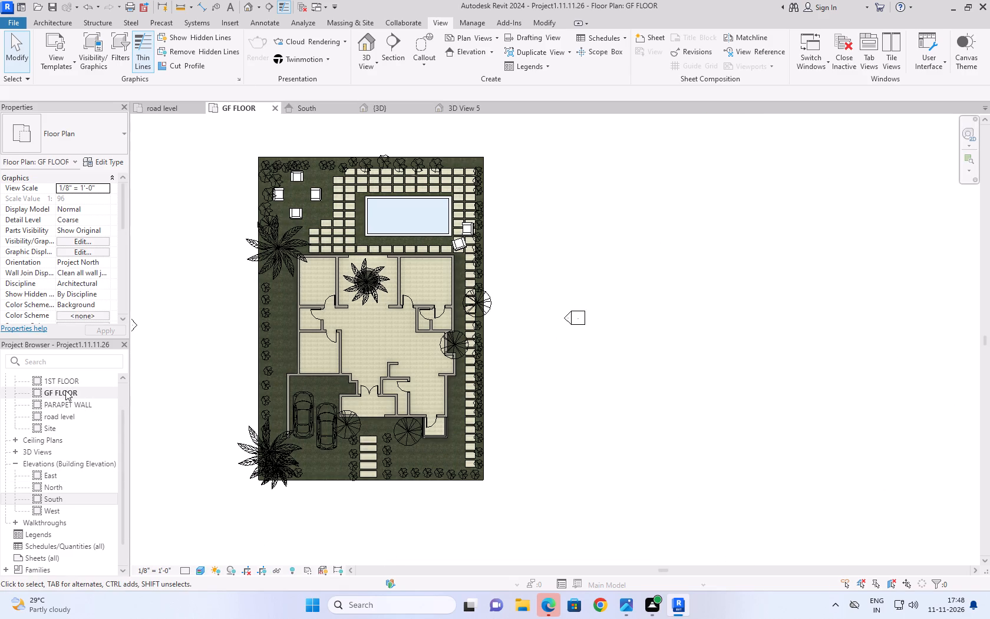
double_click(65, 390)
double_click(61, 383)
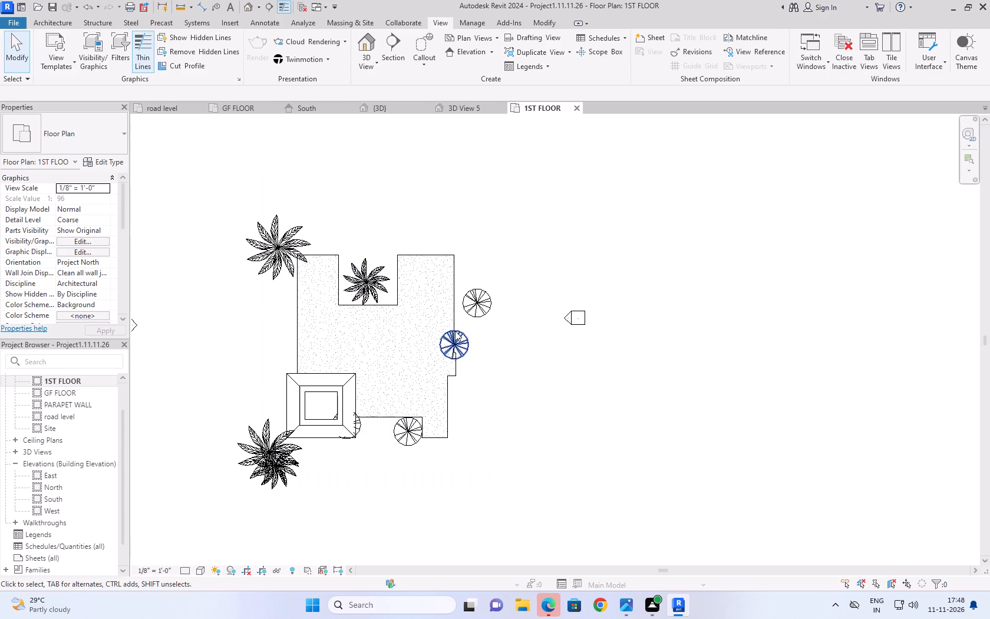
scroll(390, 477, "up", 3)
middle_click_drag(400, 307, 393, 371)
left_click(203, 571)
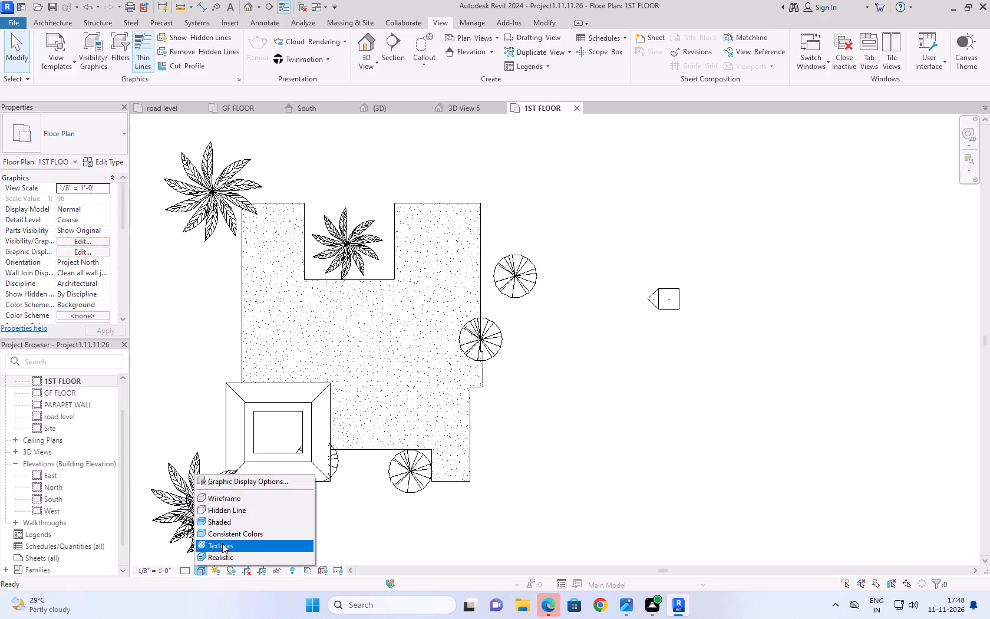
left_click(232, 499)
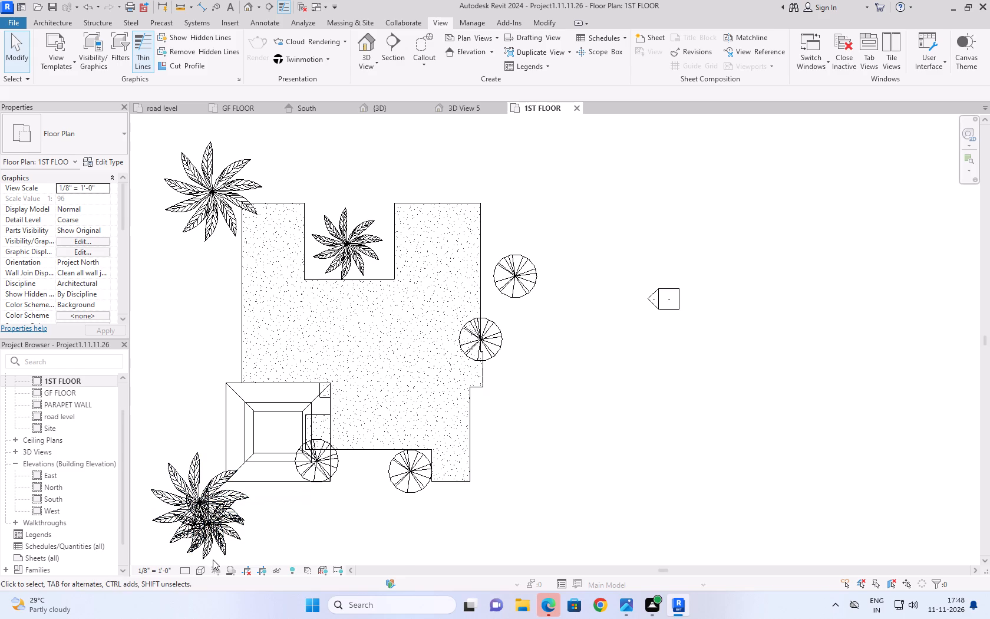
left_click(205, 568)
left_click(231, 512)
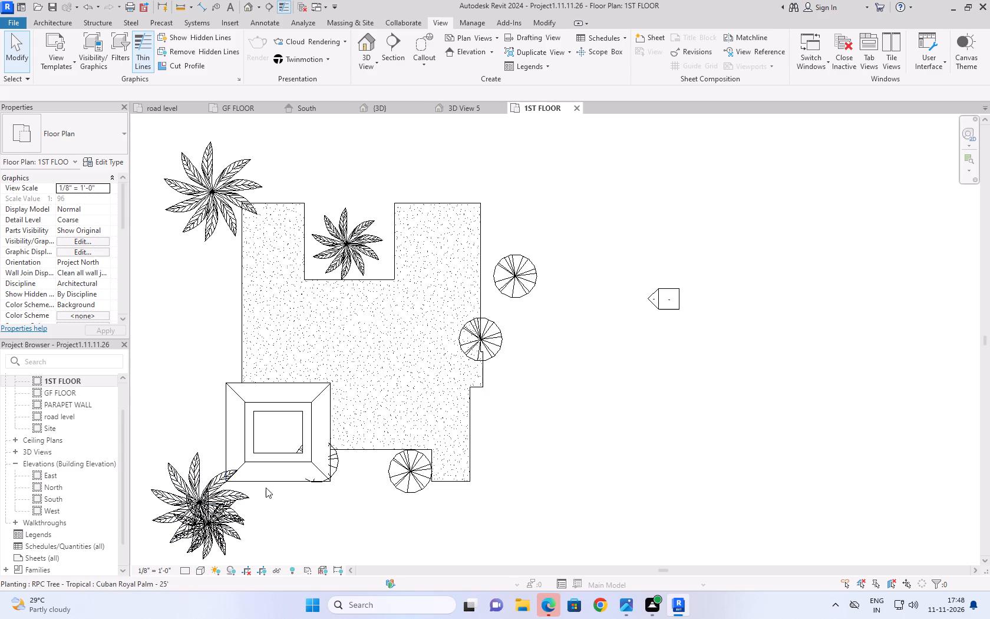
left_click(205, 569)
left_click(223, 496)
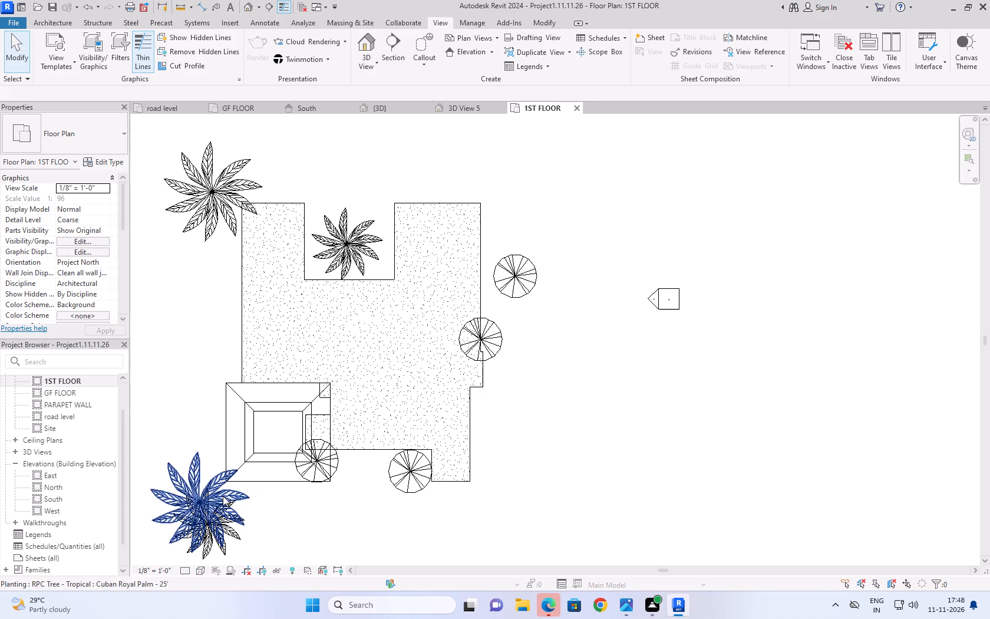
Start a Handrail - Rectangular railing path on the 1ST FLOOR slab with a segment about 11' 9" along the north edge west of the recess.
scroll(373, 480, "up", 7)
scroll(373, 480, "down", 7)
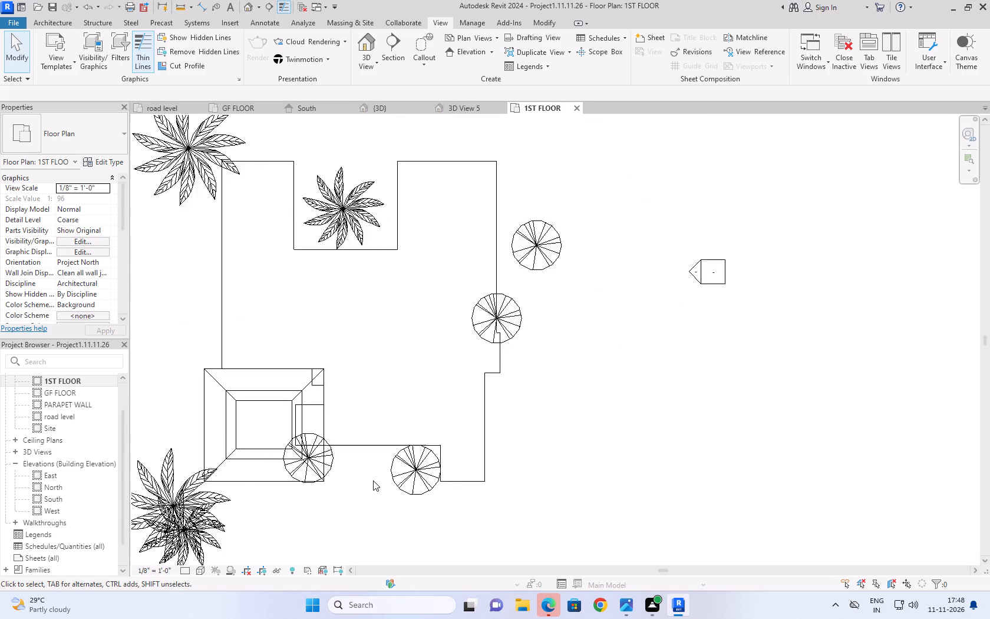
scroll(373, 480, "down", 2)
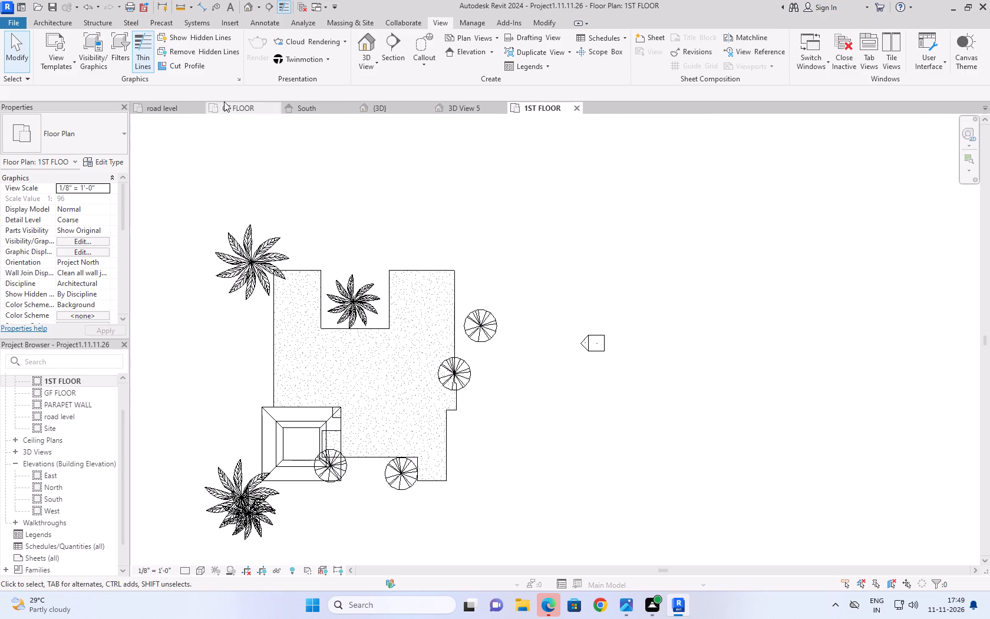
left_click(46, 22)
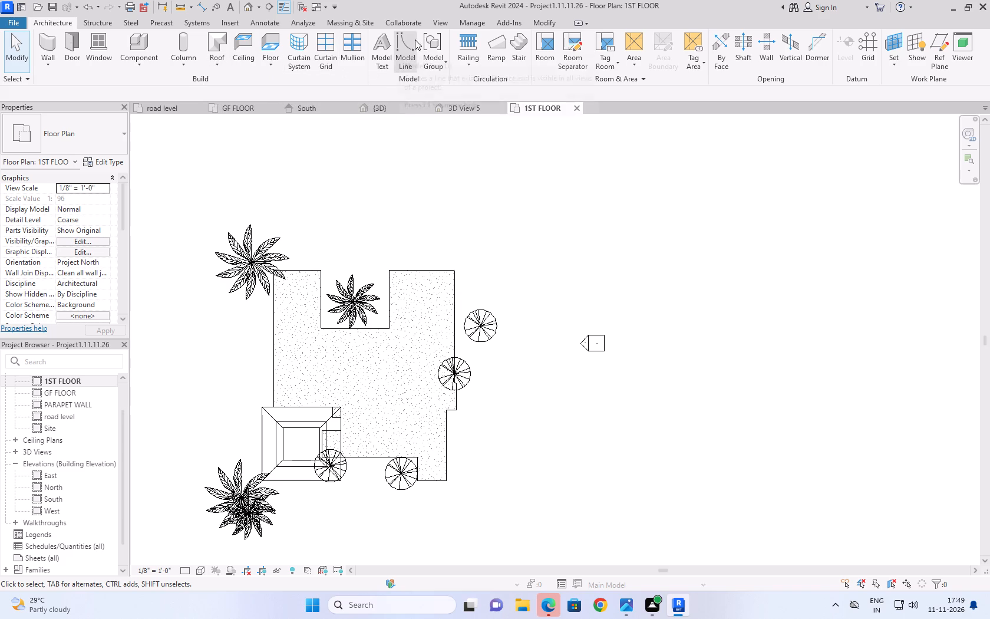
left_click(461, 38)
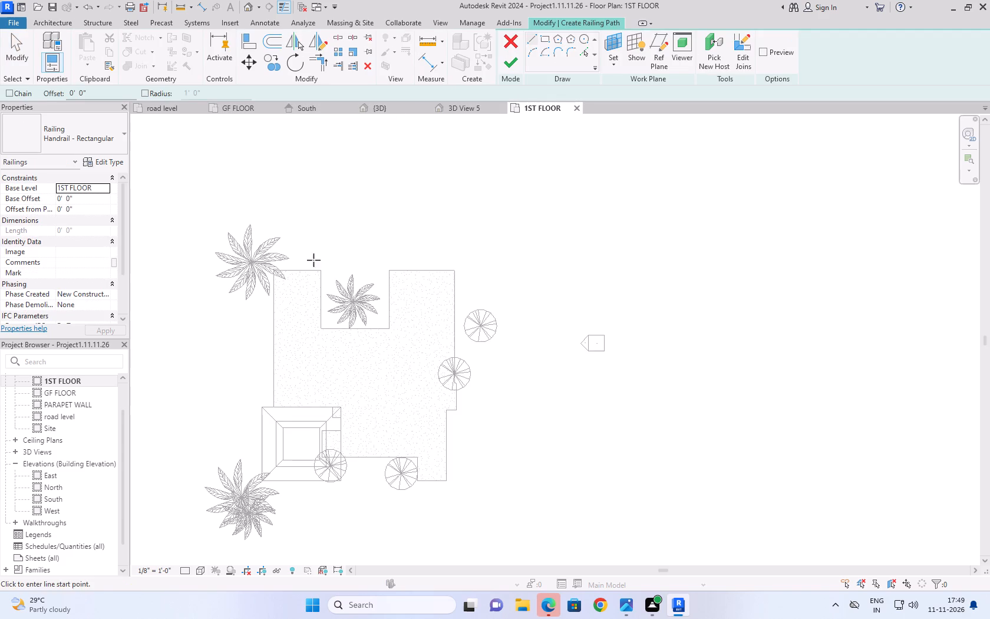
scroll(288, 291, "up", 7)
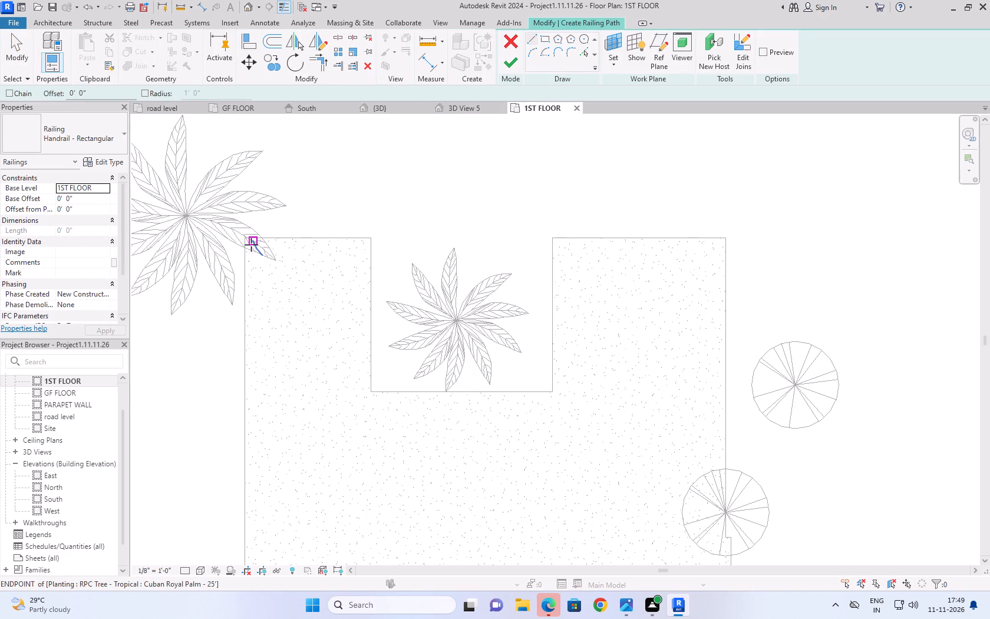
scroll(246, 245, "up", 14)
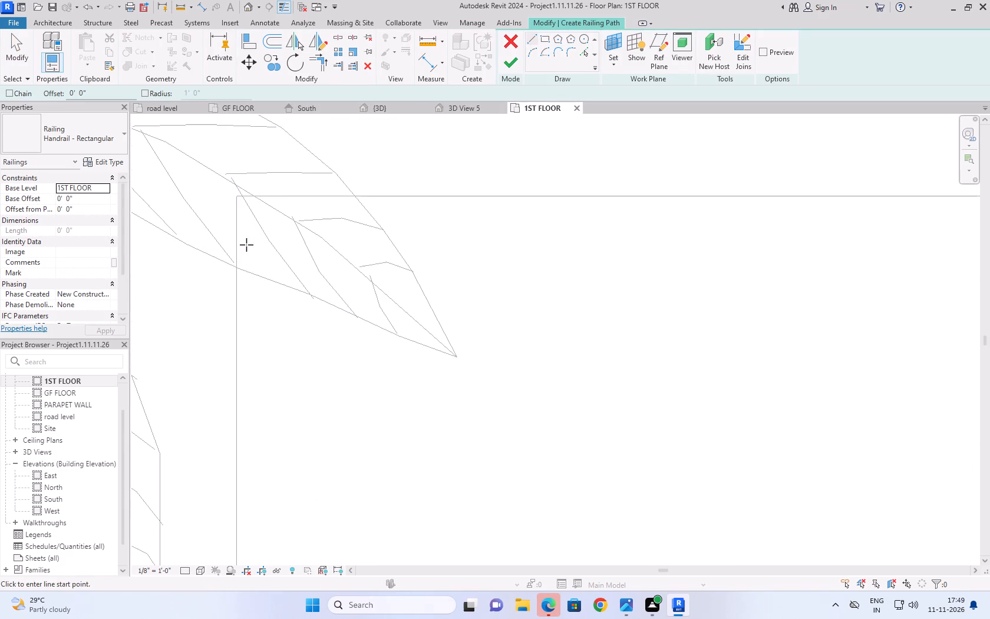
left_click(241, 203)
scroll(483, 215, "down", 12)
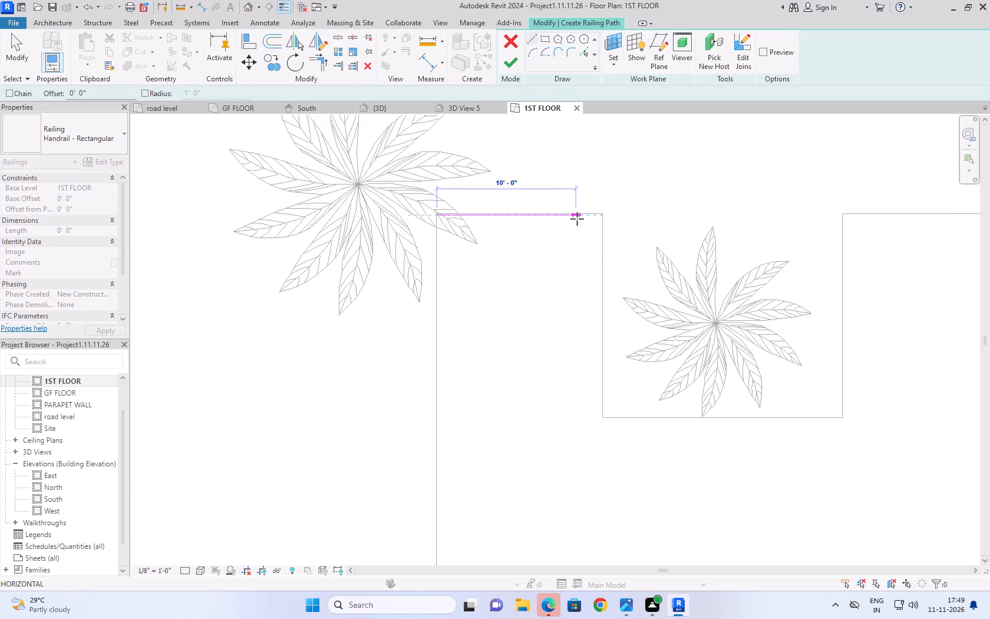
scroll(582, 219, "up", 10)
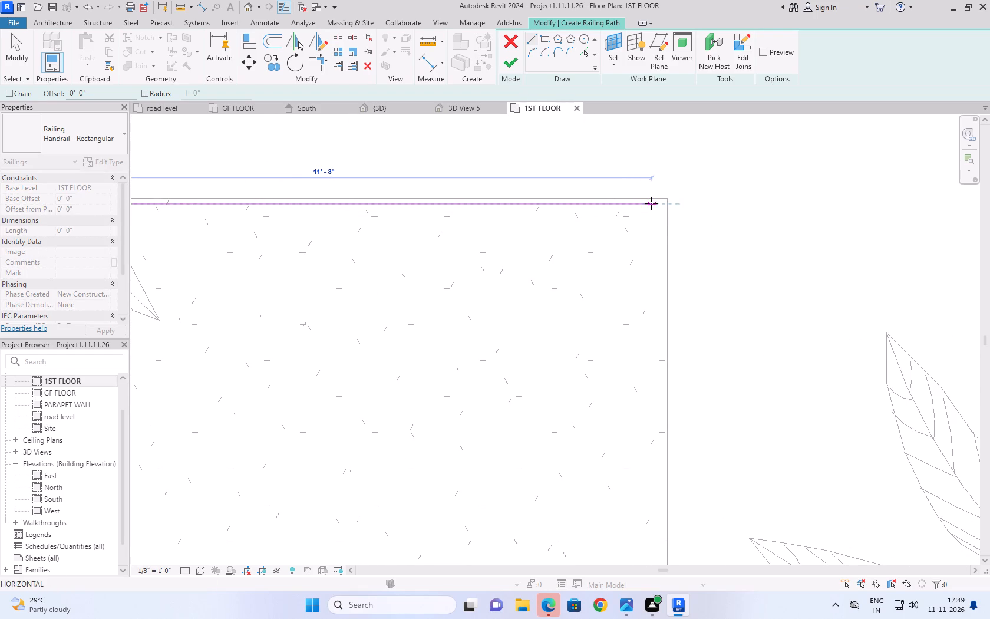
left_click(657, 203)
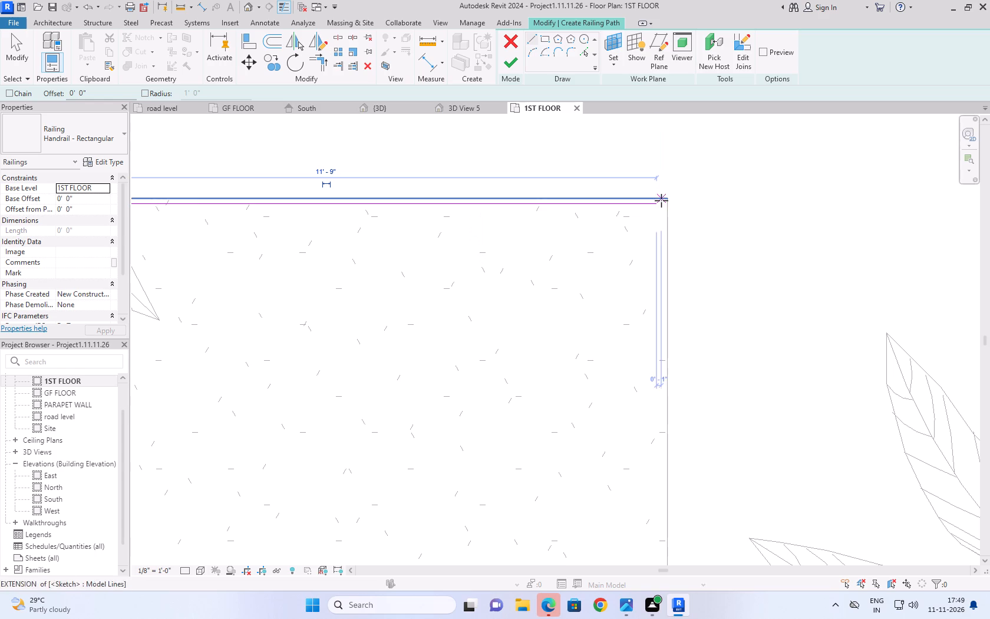
Continue the railing path down the west side of the palm recess and about 18' east along its south side, just inside the slab edge.
left_click(659, 202)
scroll(646, 294, "down", 13)
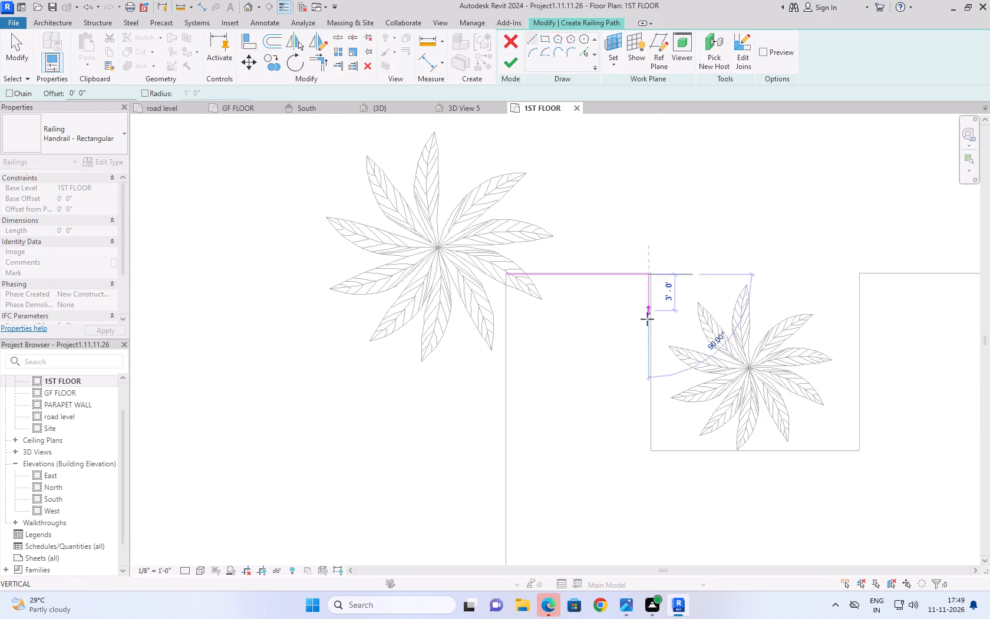
scroll(647, 319, "down", 3)
scroll(651, 430, "up", 10)
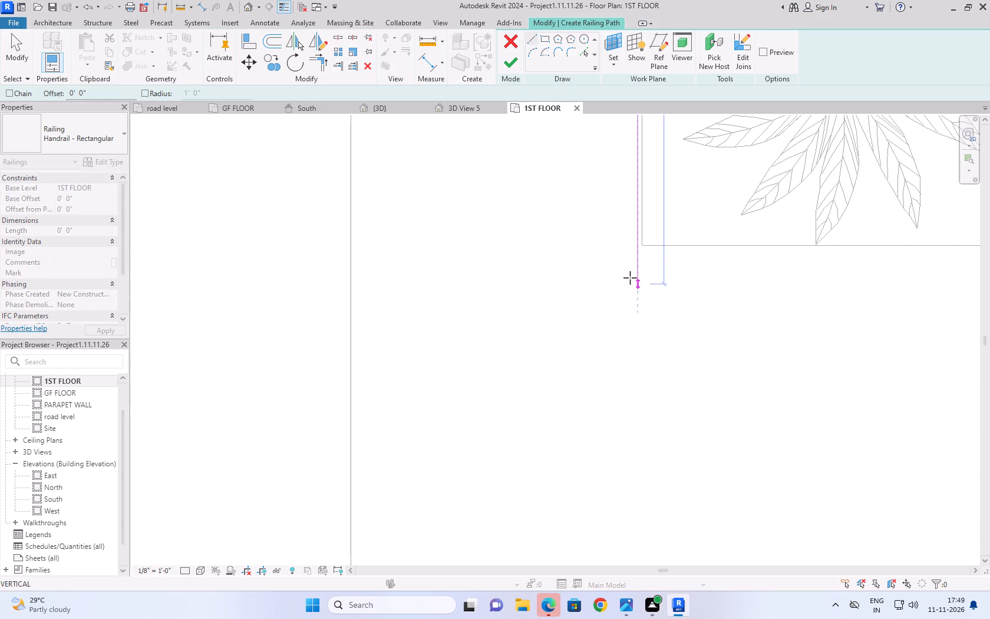
left_click(633, 258)
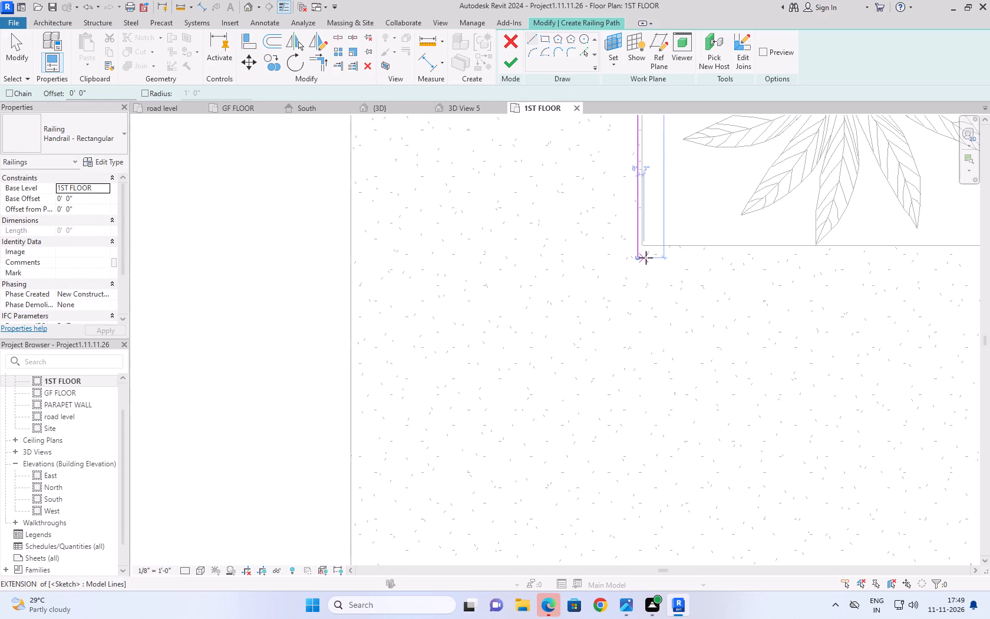
left_click(641, 258)
scroll(697, 258, "down", 16)
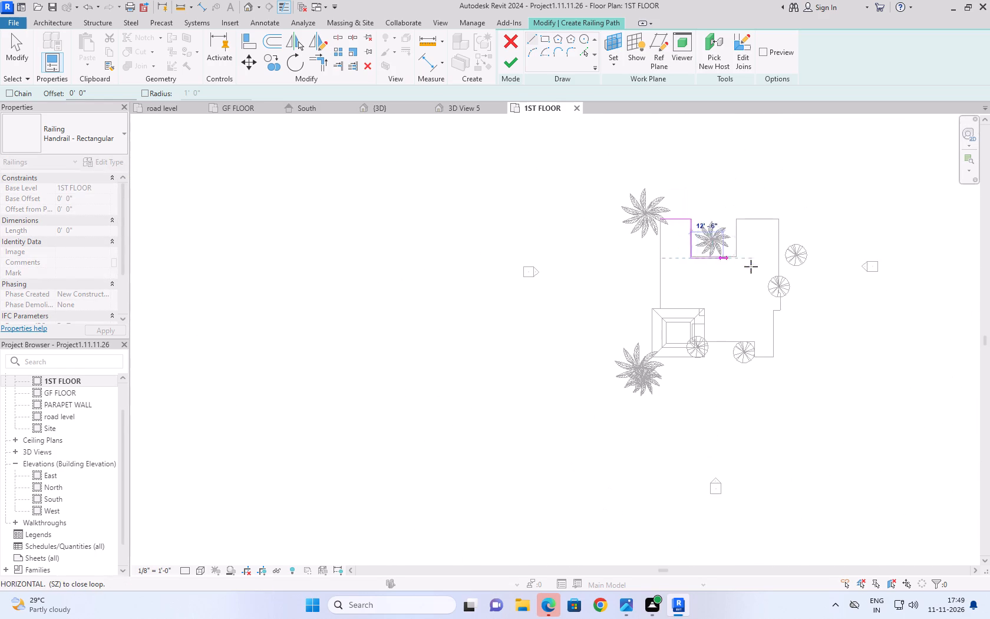
scroll(756, 265, "up", 13)
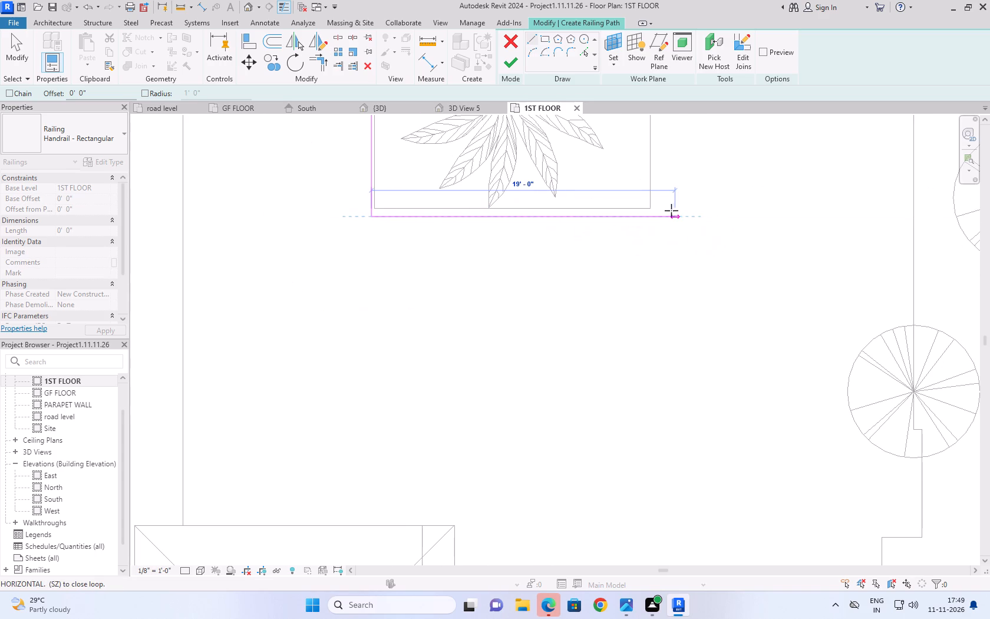
left_click(659, 214)
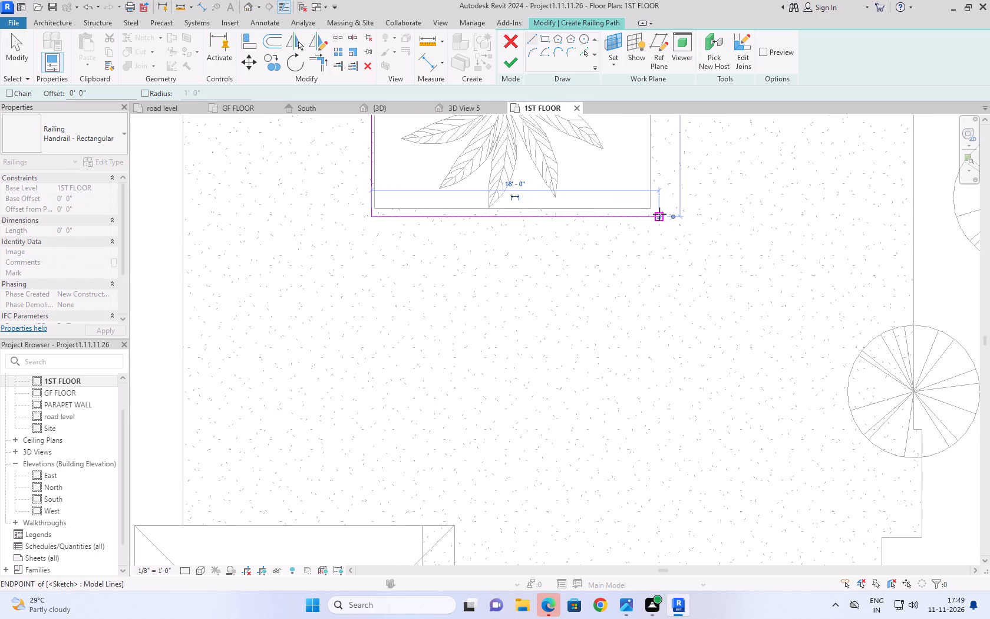
Continue the railing path about 14' 6" north along the recess's east side and about 15' 6" east along the slab's north edge.
left_click(659, 217)
scroll(655, 167, "down", 2)
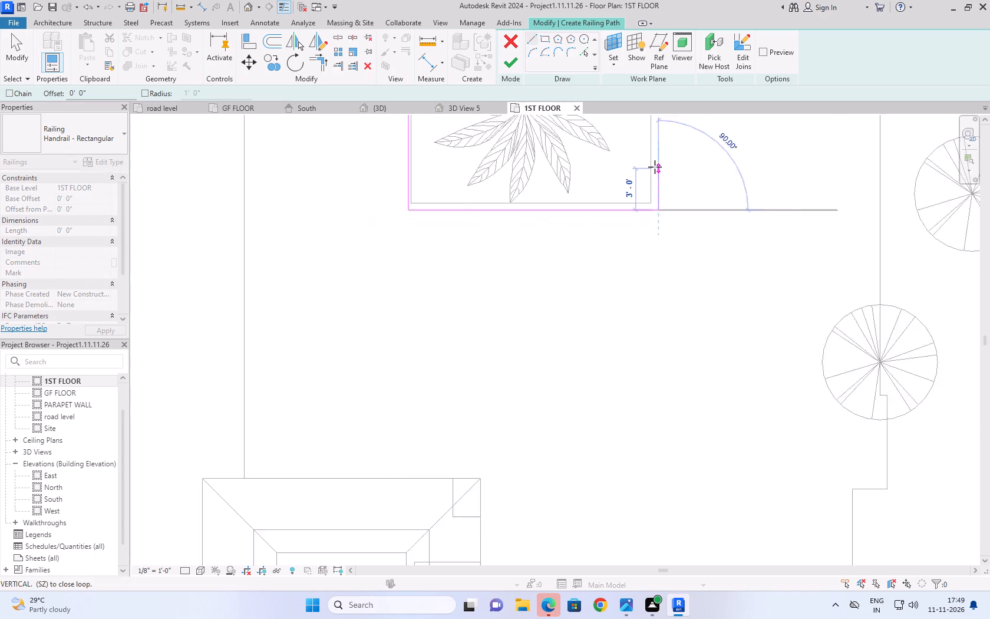
scroll(655, 167, "down", 13)
scroll(655, 130, "up", 14)
middle_click(655, 130)
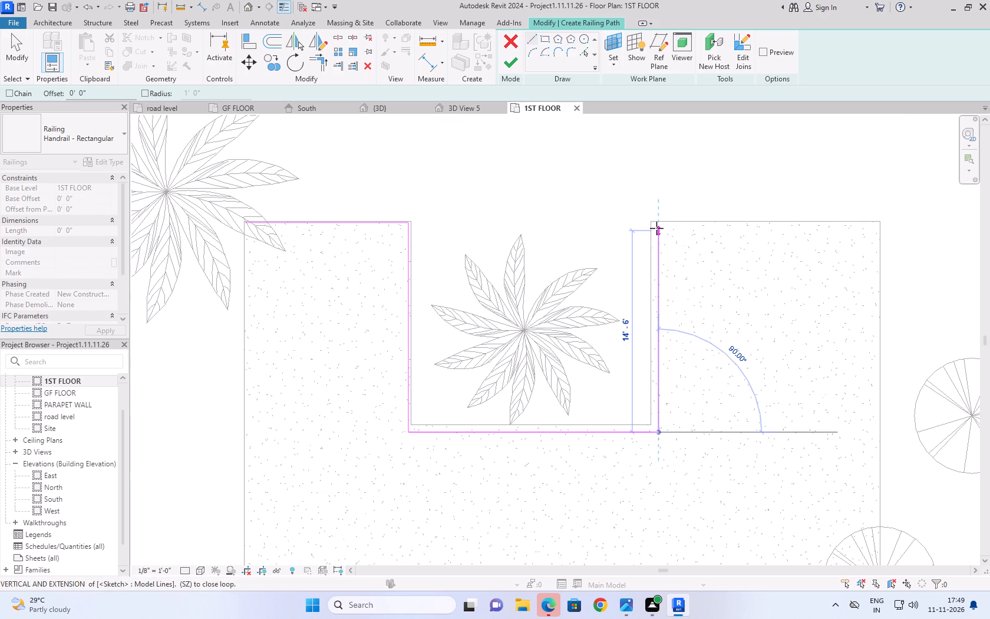
left_click(656, 228)
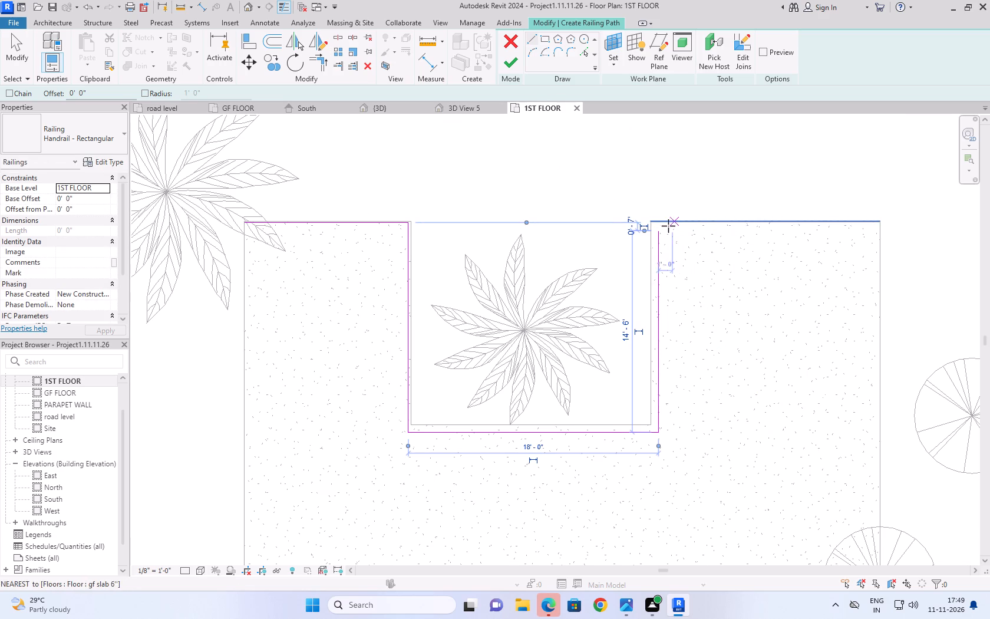
left_click(658, 234)
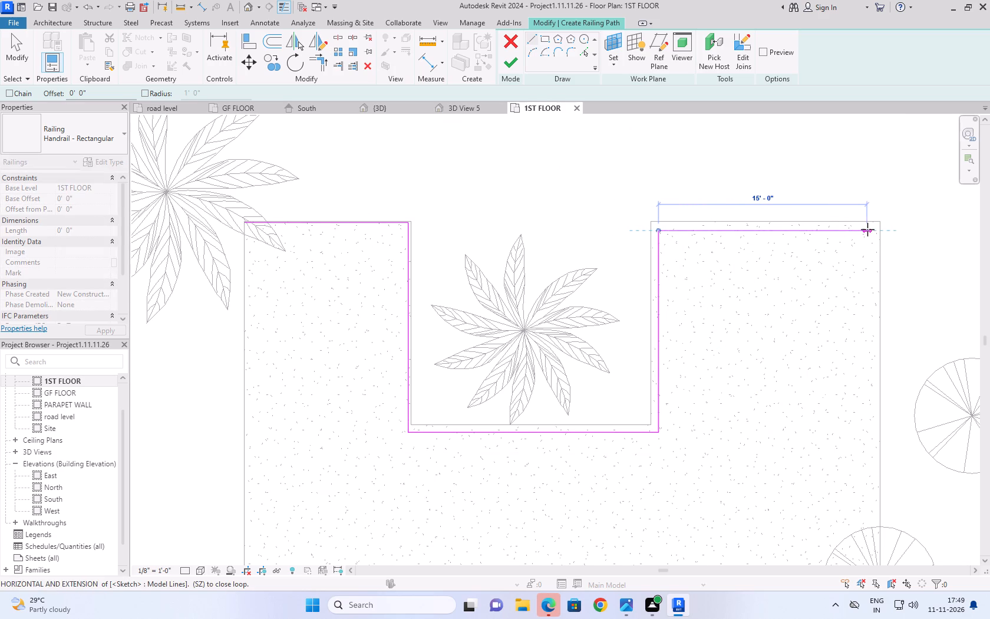
left_click(871, 229)
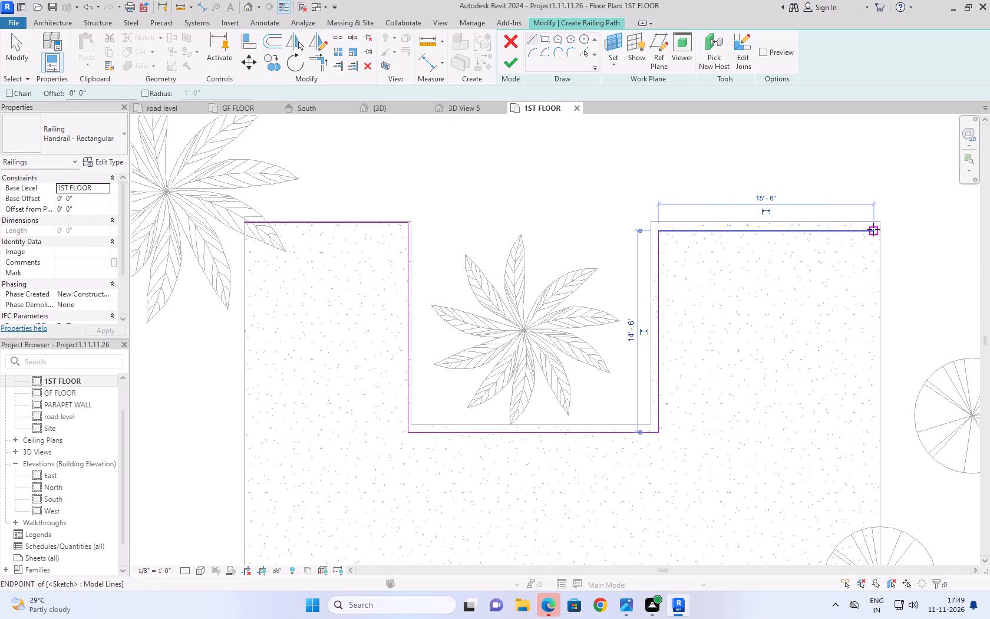
Continue the railing path south inside the slab's east edge to the lower step, finishing with a segment about 2' 6" west.
left_click(873, 229)
scroll(885, 380, "down", 9)
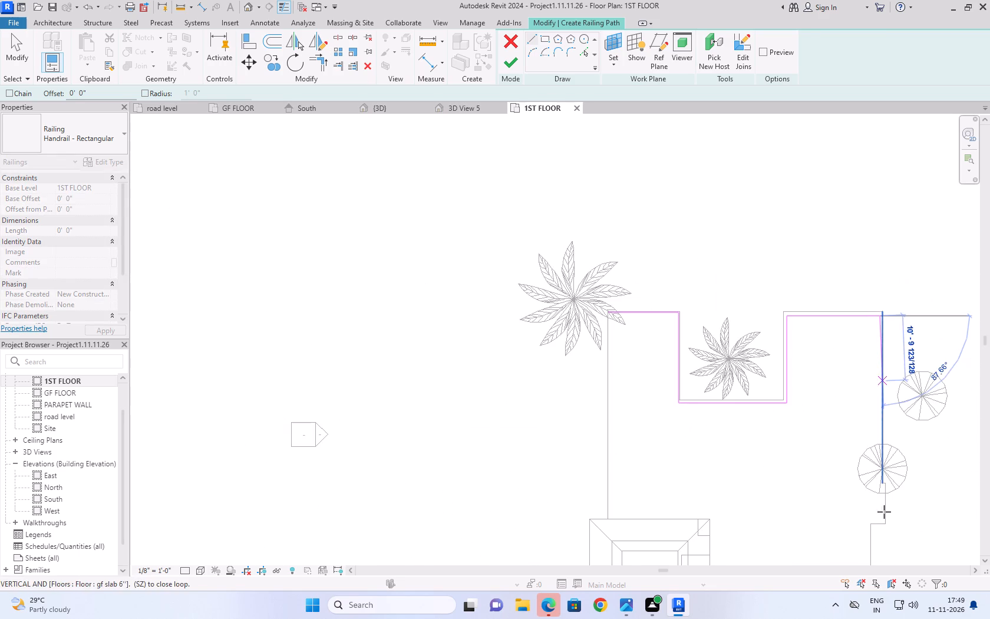
scroll(884, 514, "up", 10)
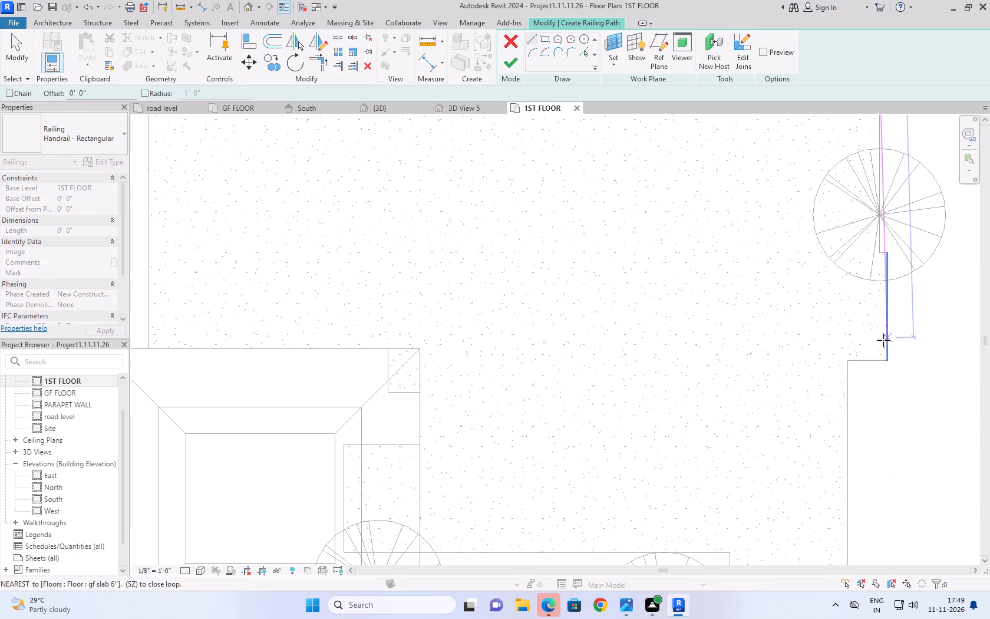
left_click(875, 353)
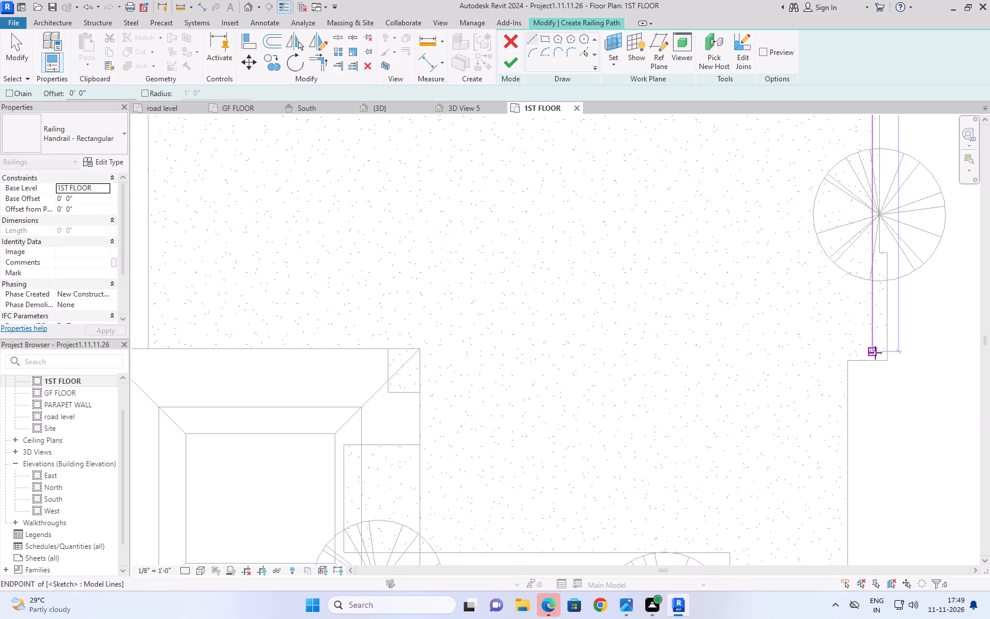
left_click(874, 351)
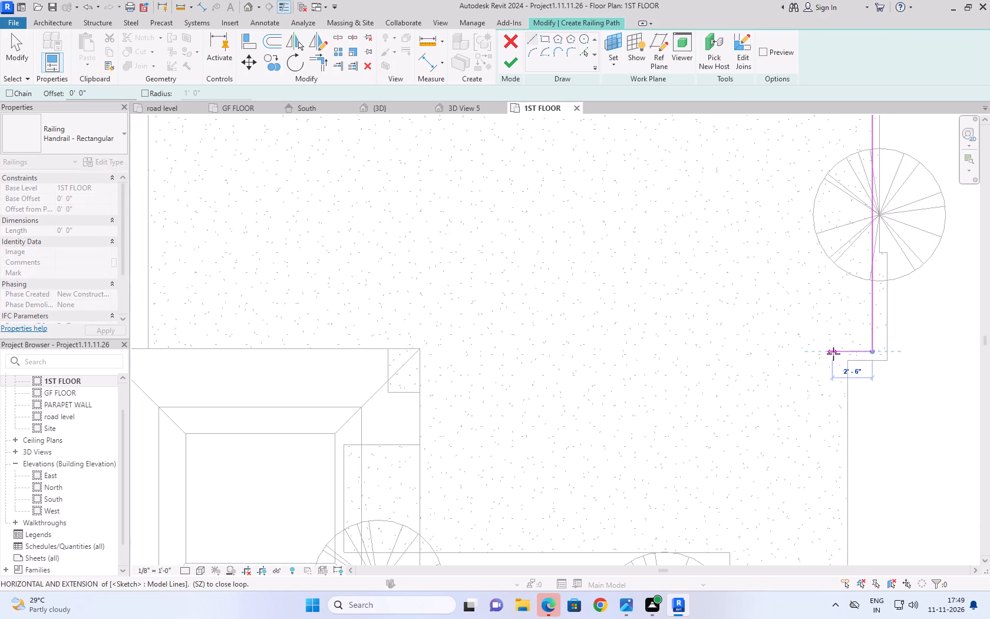
left_click(833, 349)
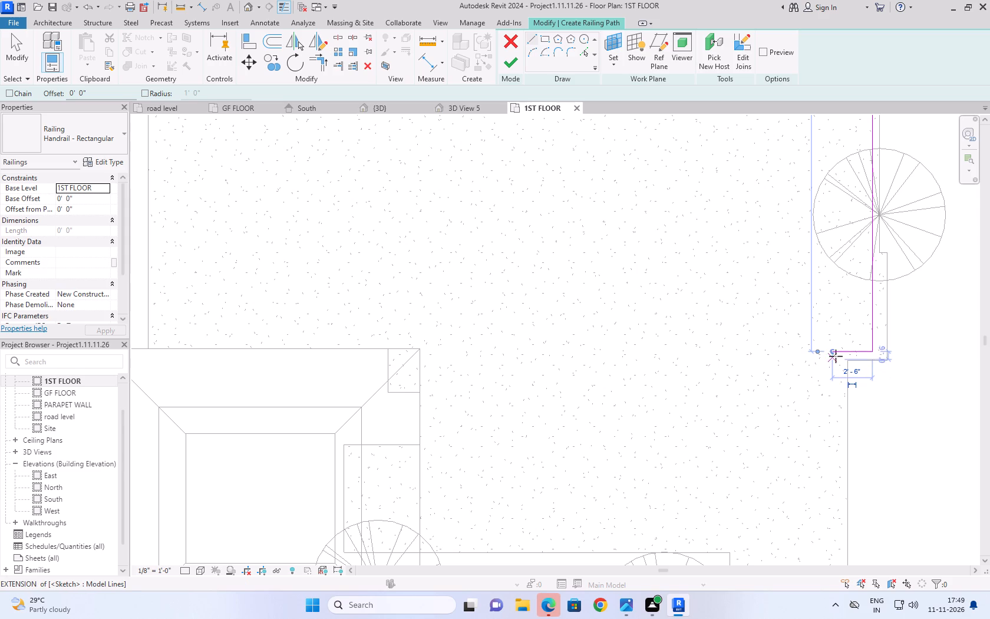
Continue the railing path about 18' south, just inside the slab's east edge from the 2' 6" step to the southeast corner.
left_click(836, 350)
scroll(824, 438, "down", 10)
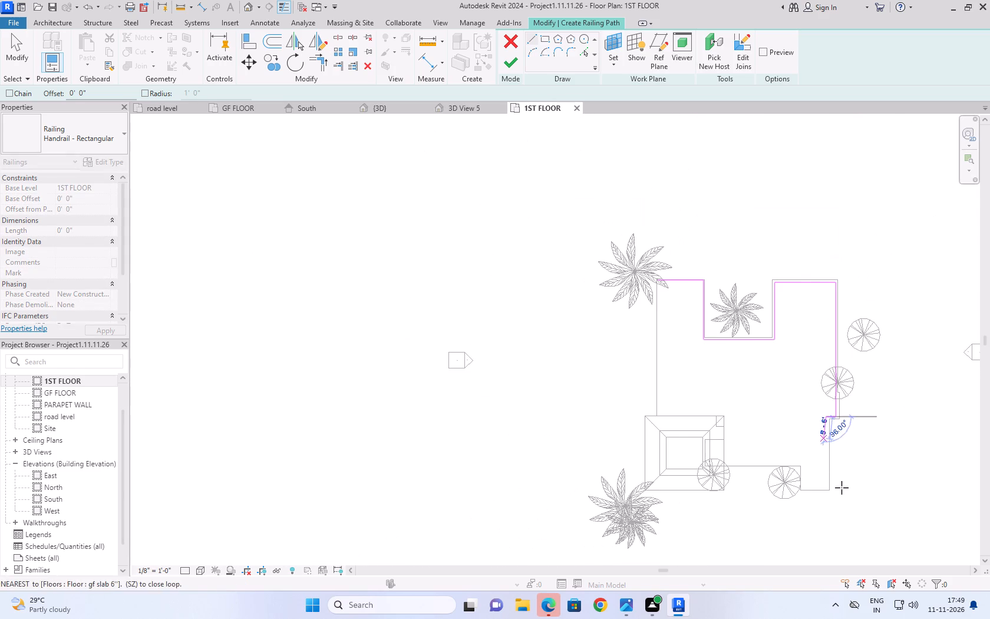
scroll(835, 499, "up", 9)
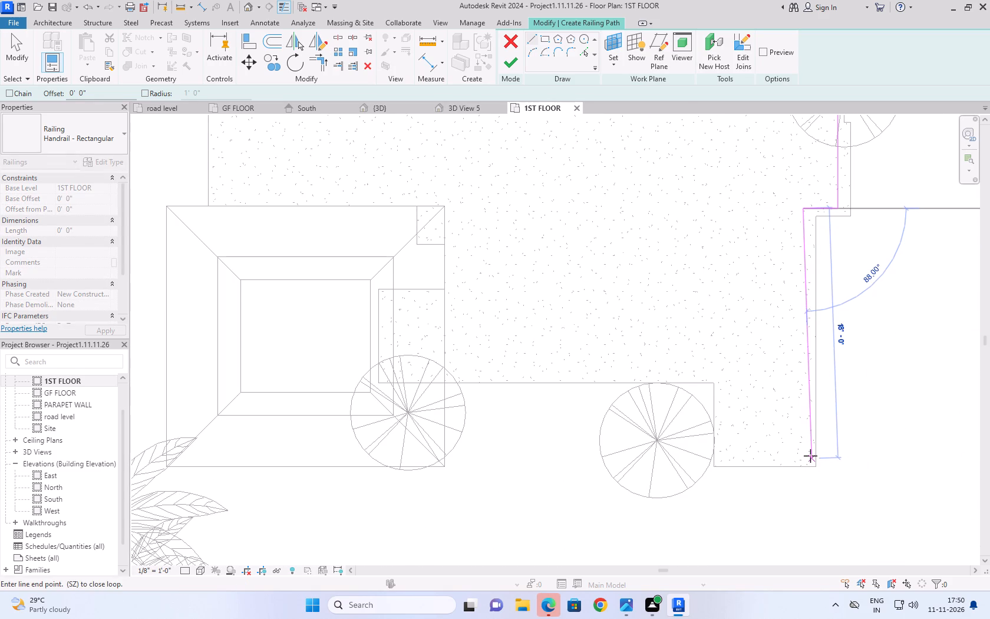
scroll(813, 460, "down", 6)
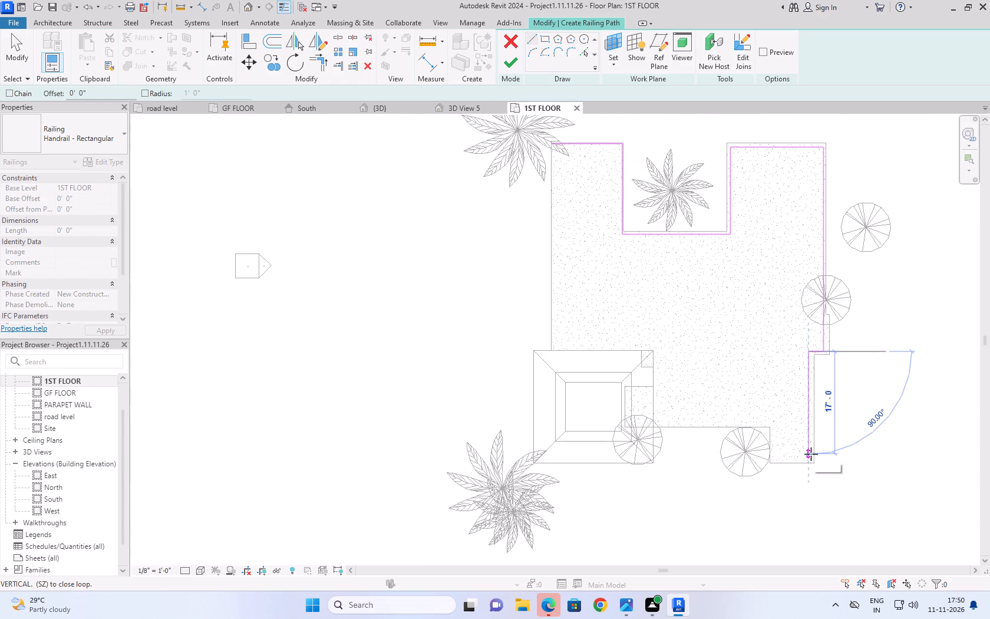
scroll(811, 454, "up", 5)
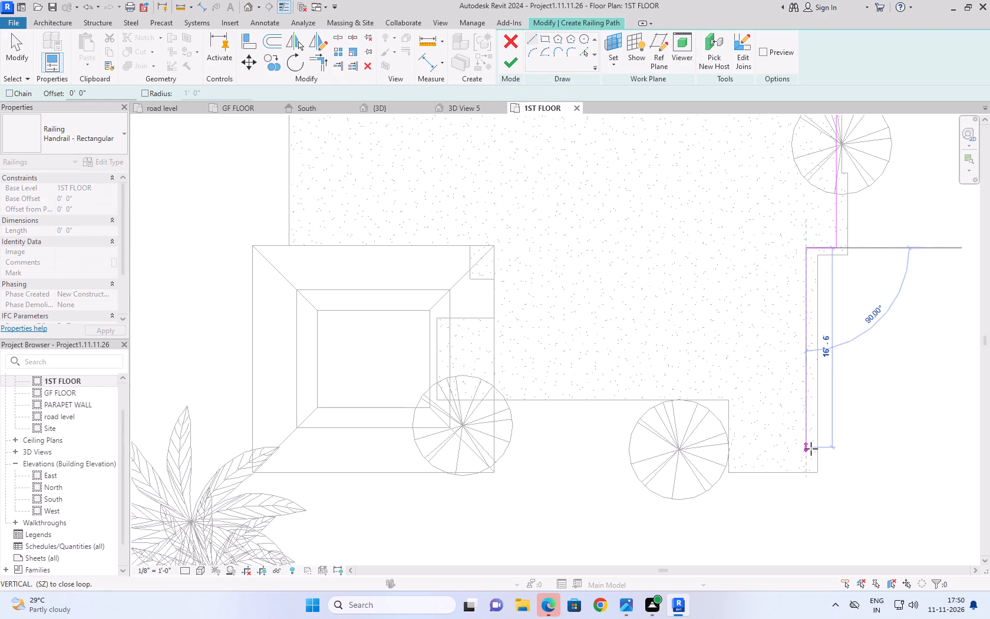
left_click(808, 464)
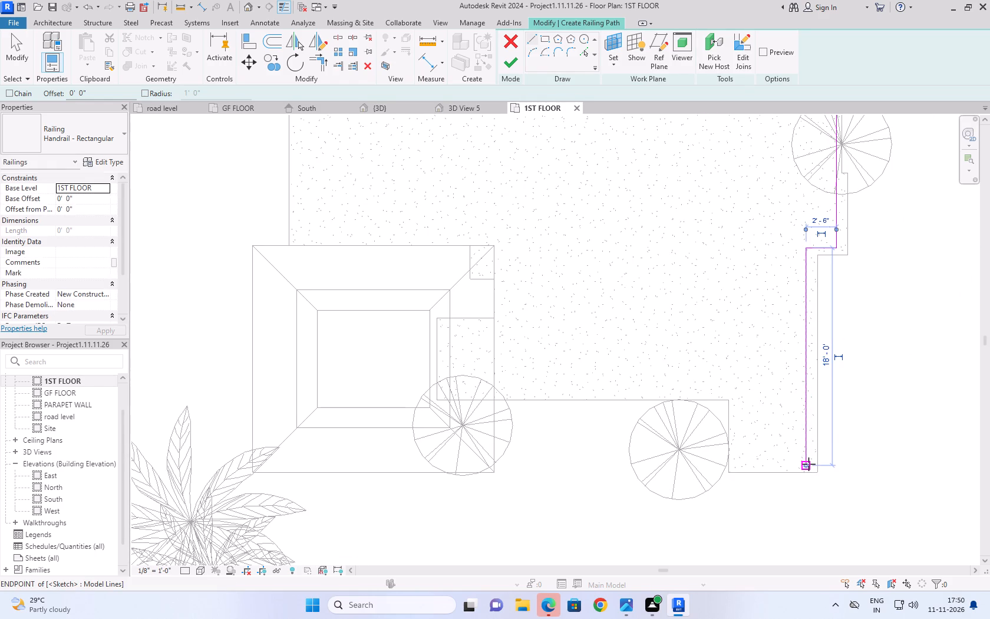
Continue the railing path west across the southeast projection, 6' north, and about 19' 6" west inside the slab's south edge.
left_click(806, 463)
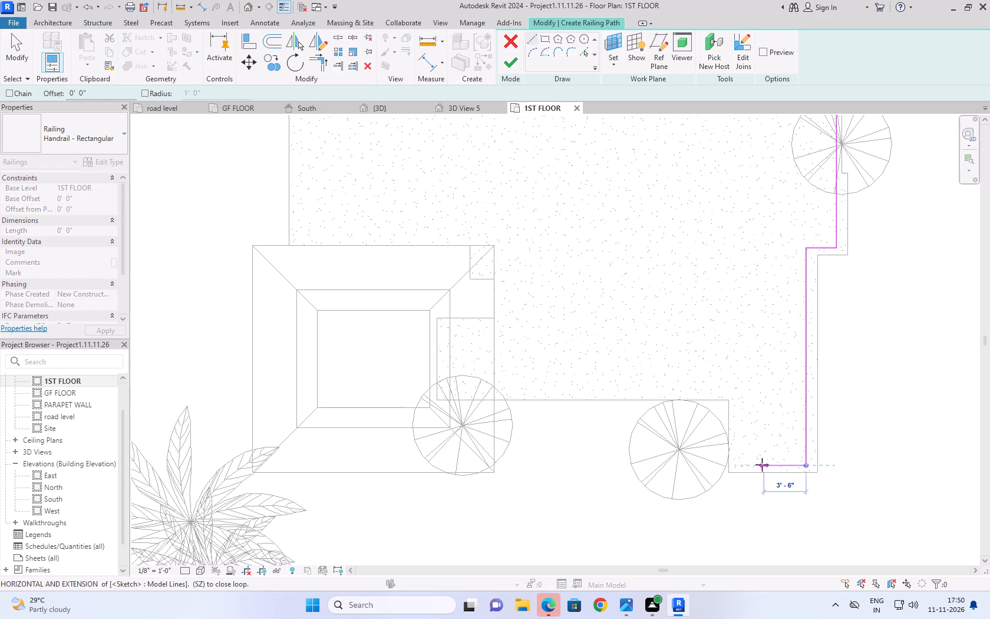
left_click(740, 465)
left_click(741, 464)
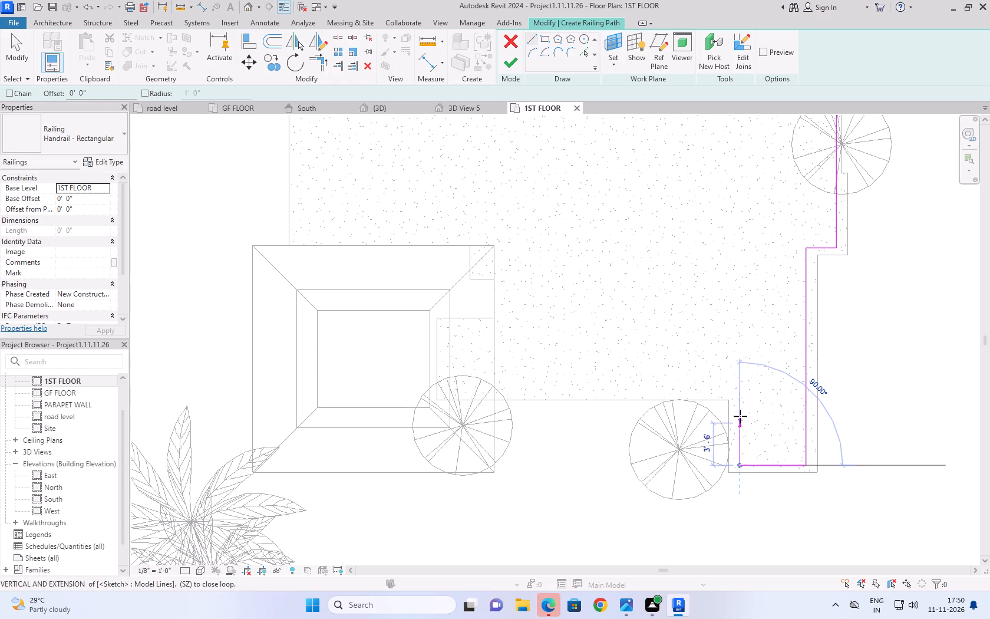
left_click(740, 394)
left_click(740, 390)
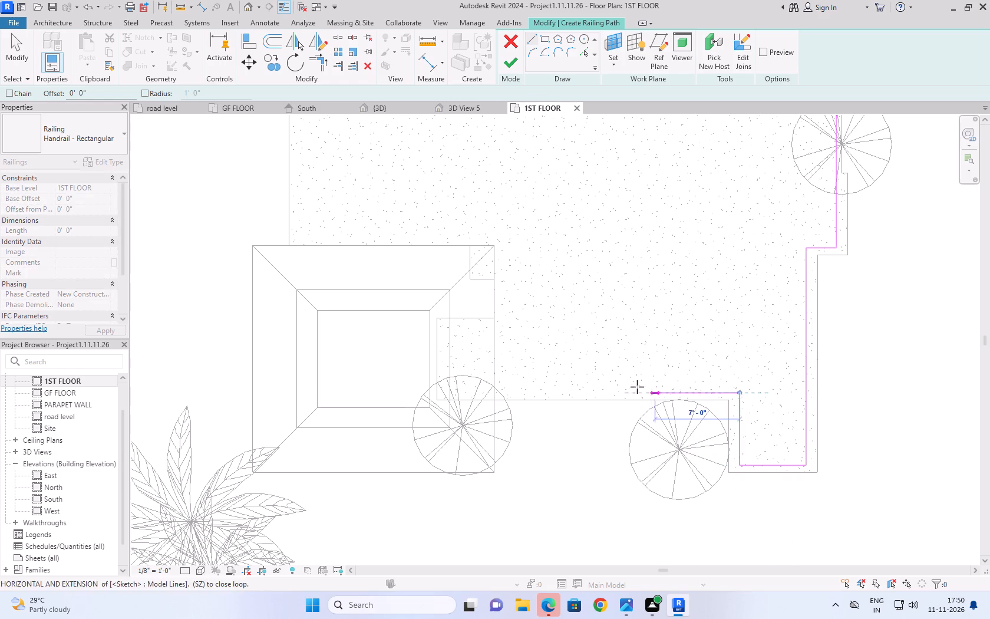
left_click(502, 388)
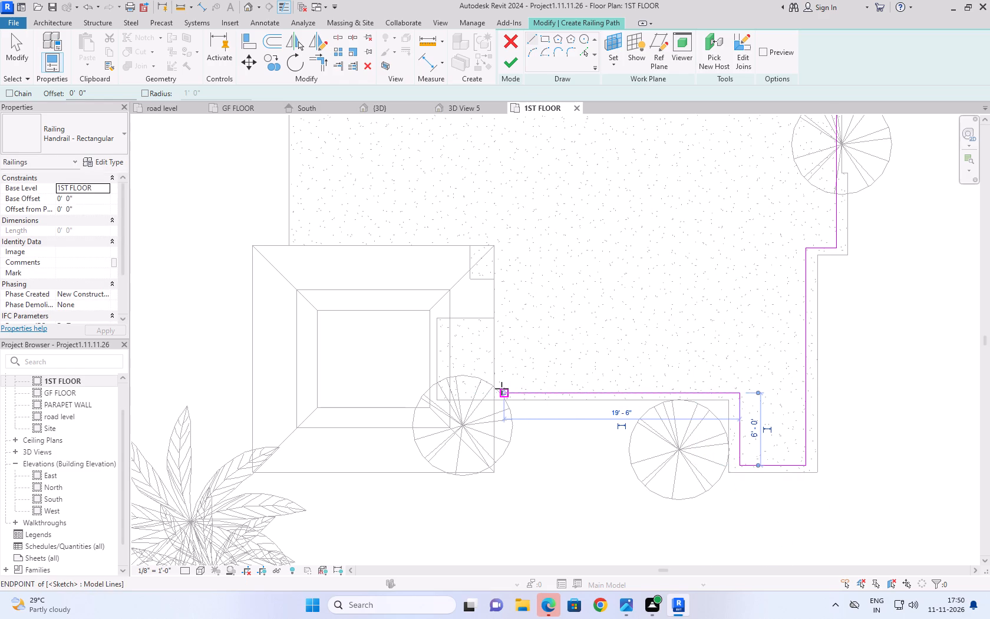
Continue the railing path about 13' north beside the hipped roof and 17' west along the roof's north side.
left_click(500, 390)
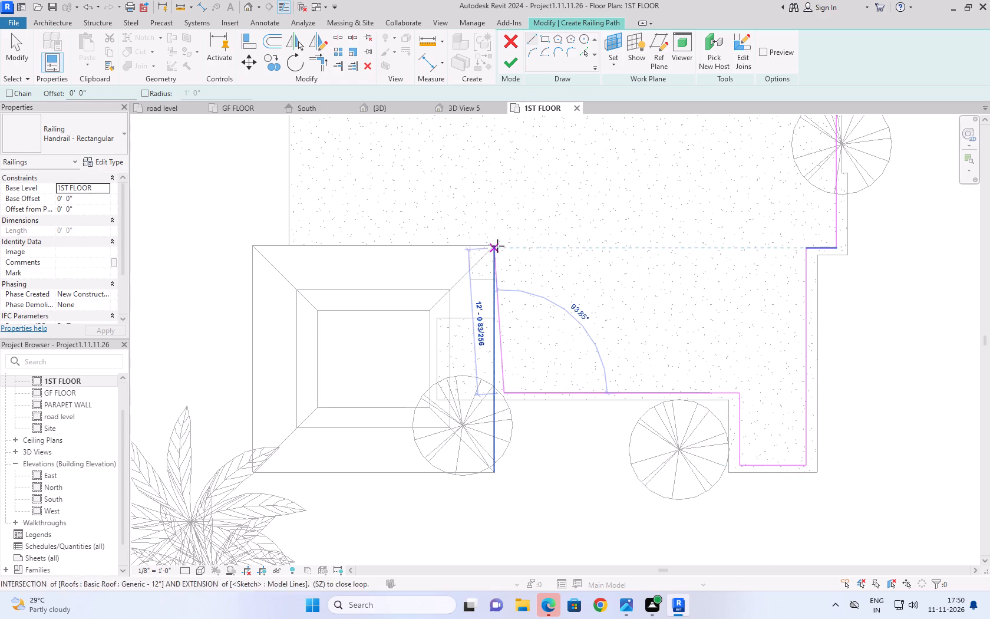
left_click(501, 237)
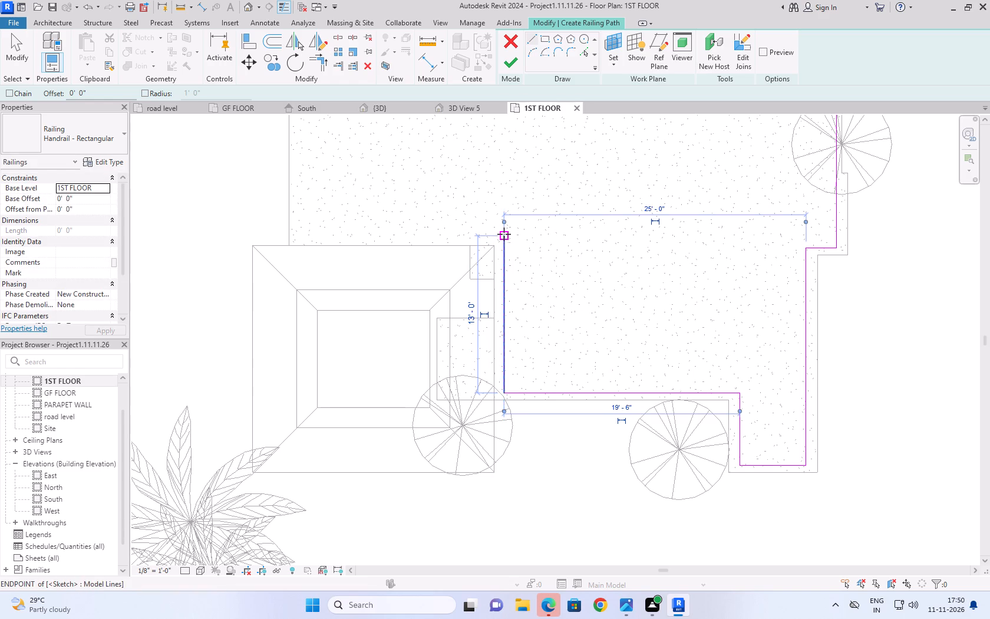
left_click(504, 234)
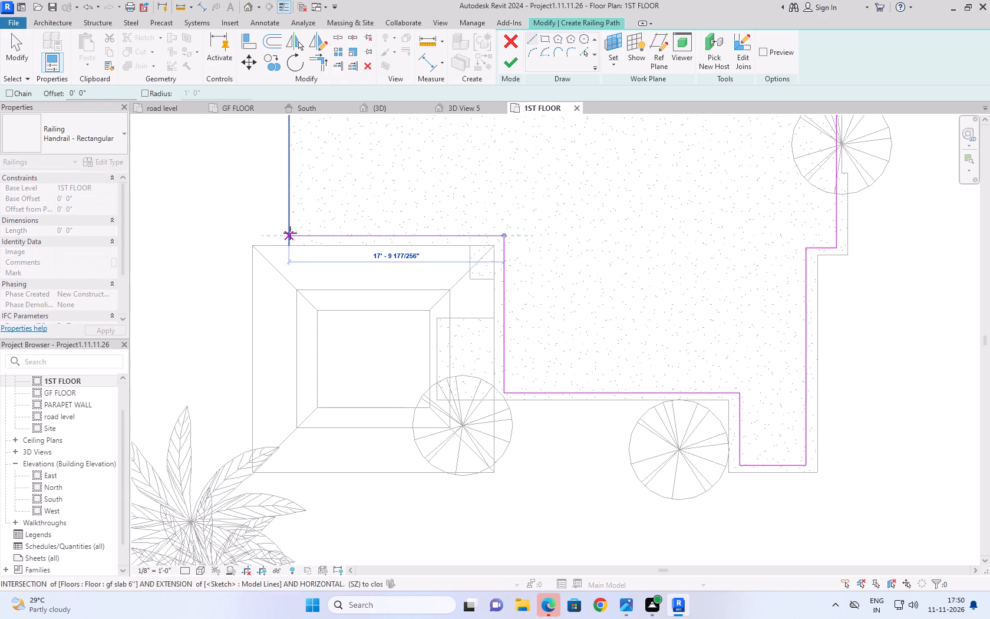
left_click(297, 233)
Close the railing path with a segment about 33' 7" north inside the slab's west edge, up to the first north-edge segment.
scroll(297, 233, "down", 9)
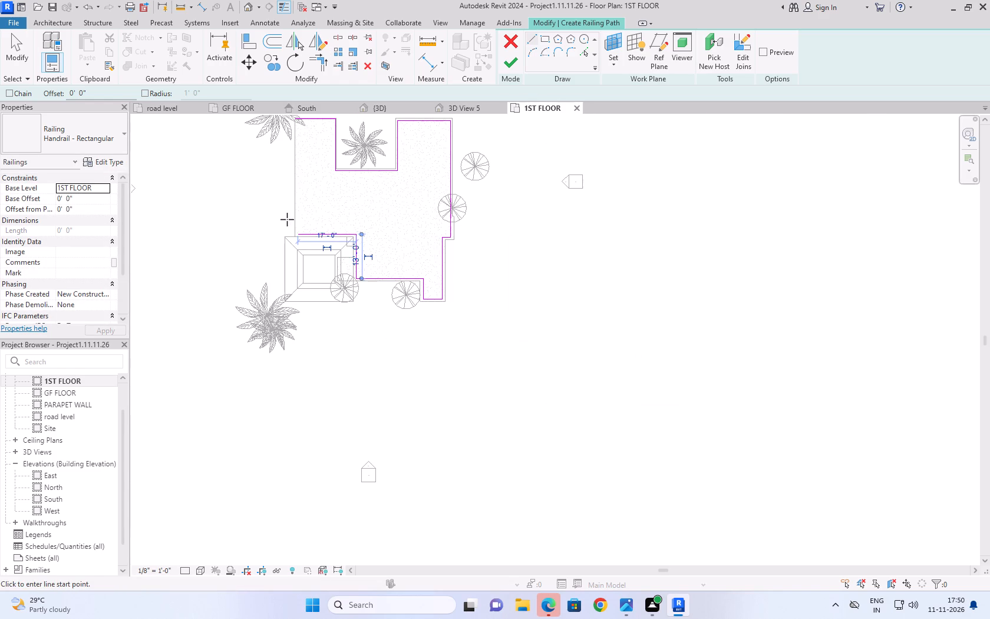
left_click(298, 232)
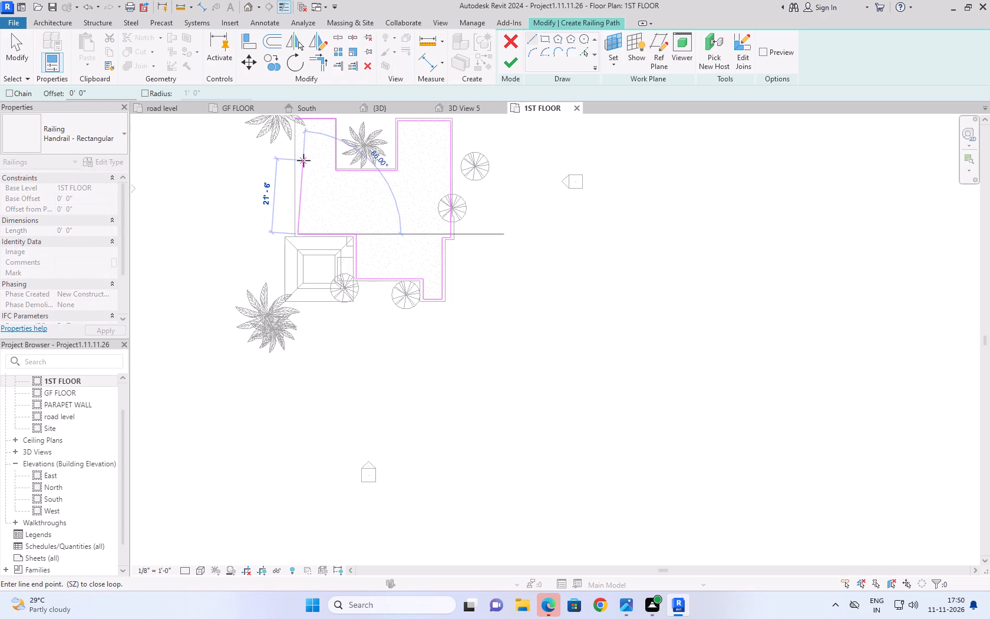
middle_click_drag(303, 160, 279, 345)
scroll(278, 329, "up", 10)
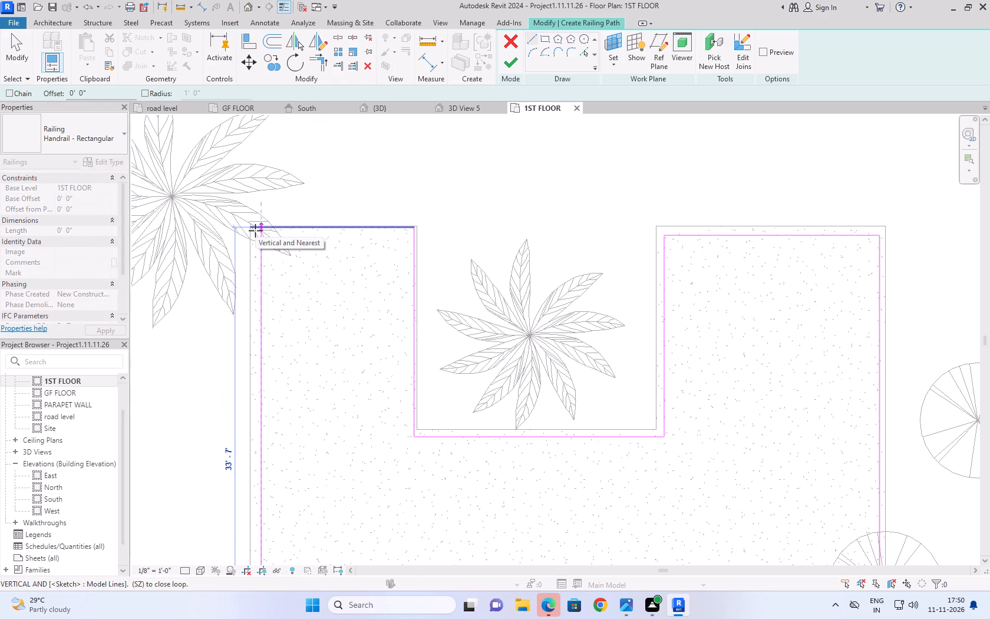
left_click(256, 226)
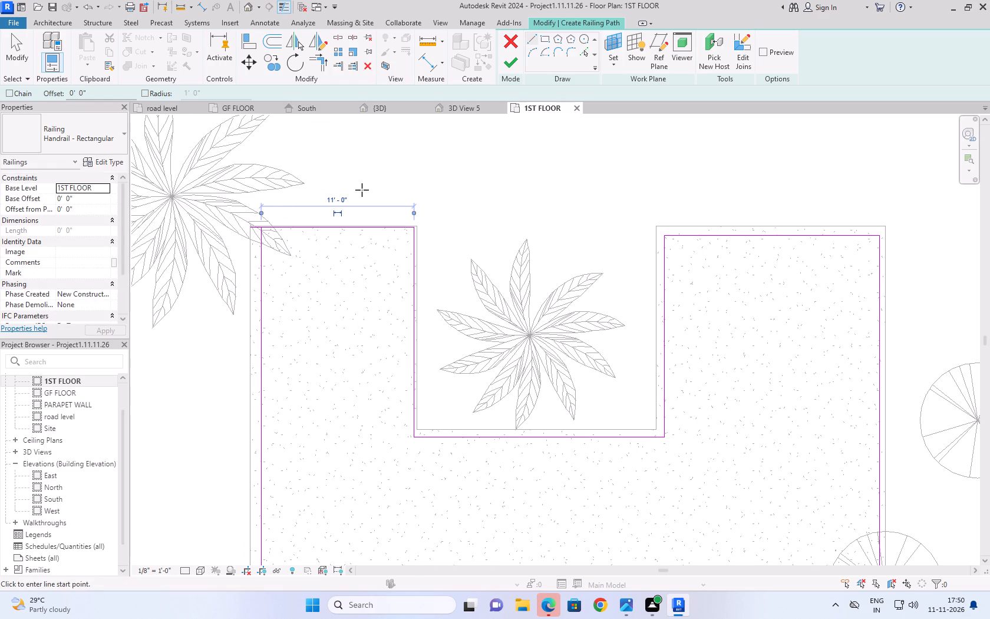
key("Escape")
key("Escape")
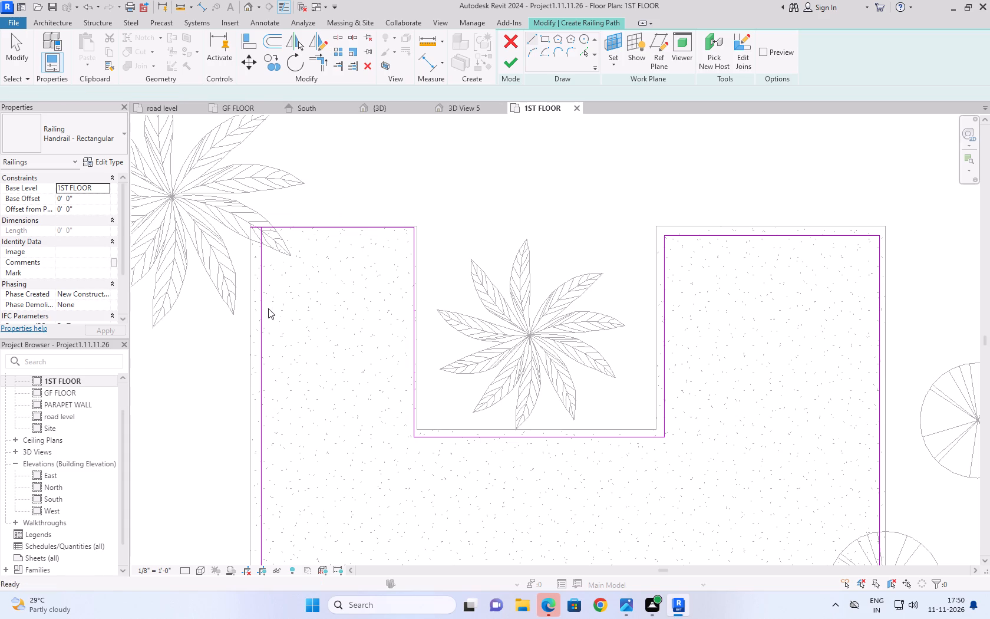
Nudge the path's west segment west until it is 11' 8" from the recess segment, and finish the railing.
left_click(261, 278)
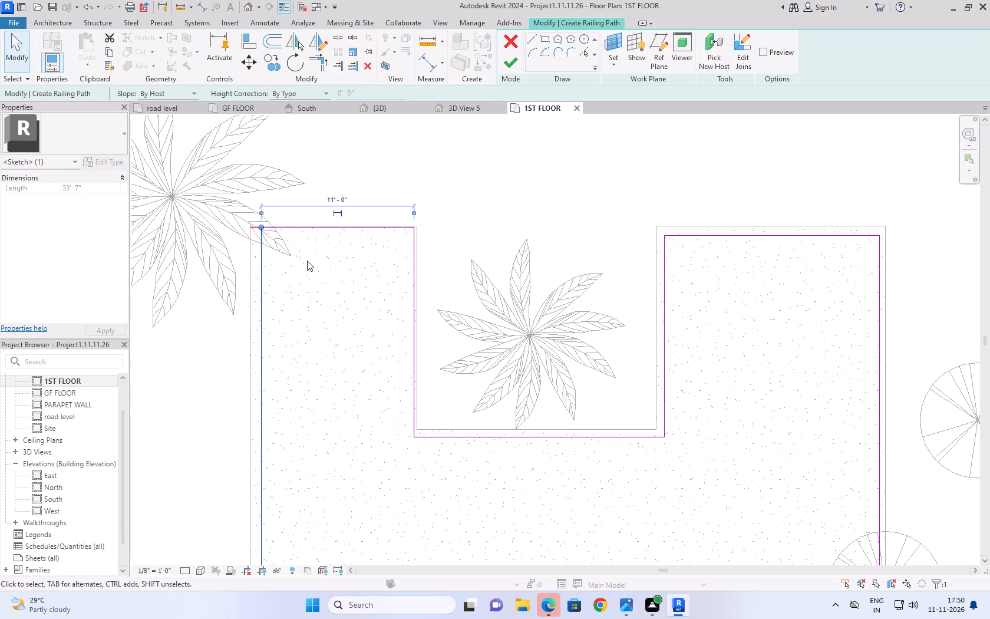
key("Left")
key("Left")
key("Left")
key("Left")
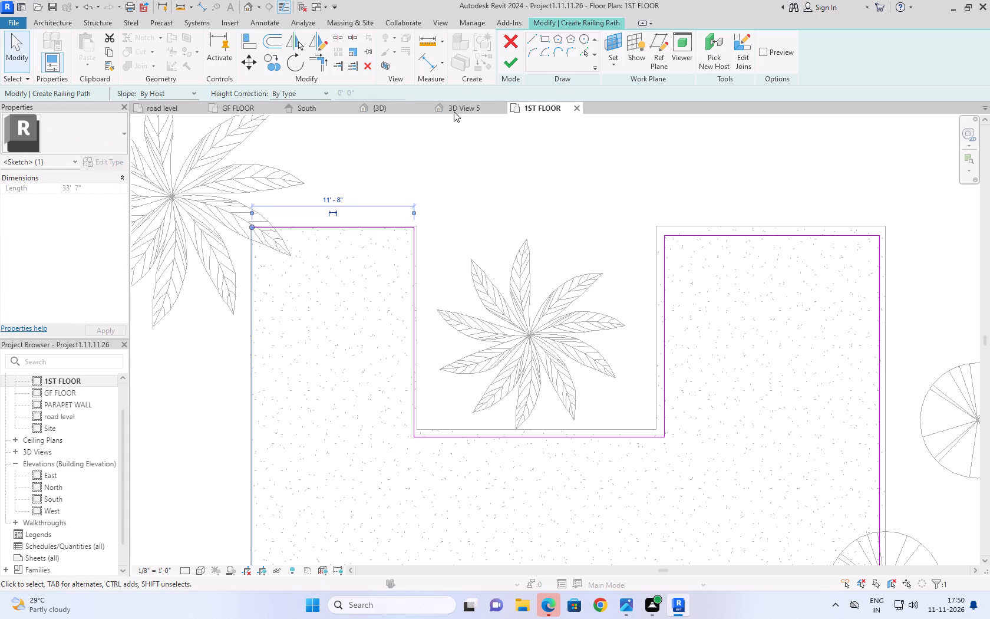
left_click(502, 60)
Examine the new first-floor railing around the slab in the {3D} view, from overall, close-up and top angles.
scroll(613, 177, "down", 2)
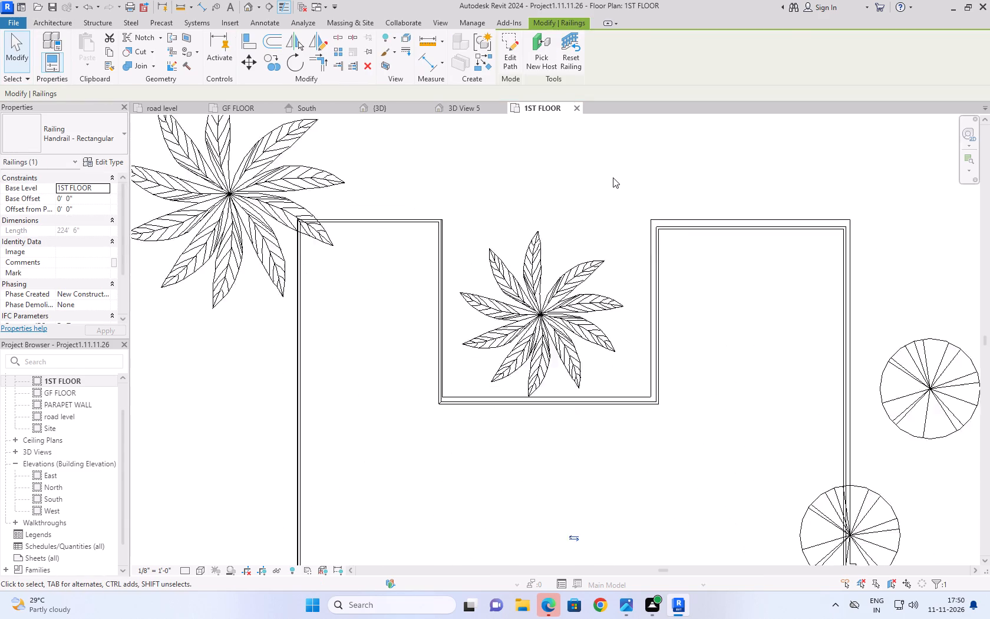
scroll(613, 177, "down", 7)
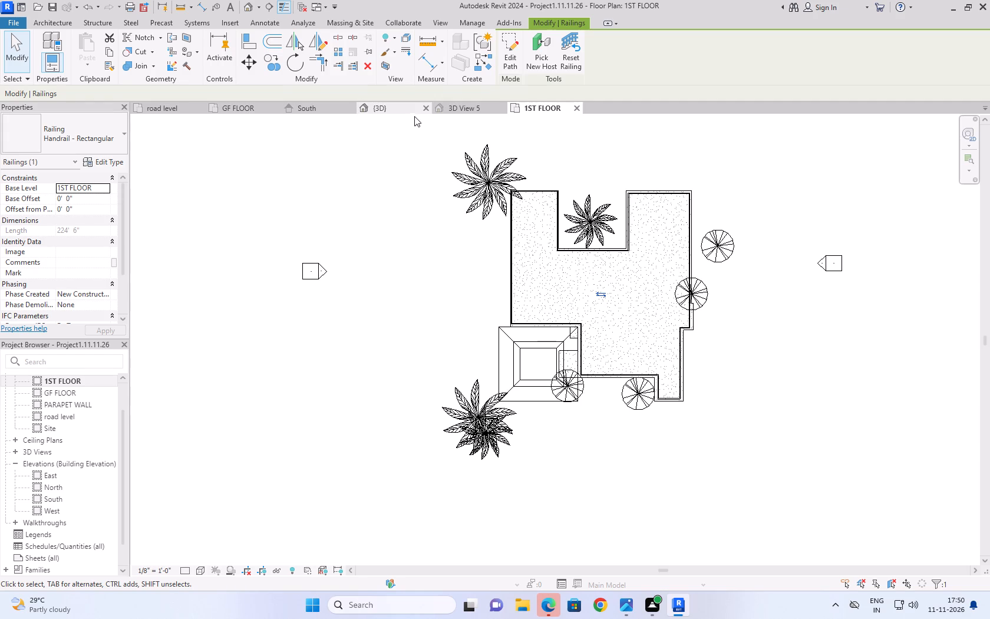
left_click(406, 107)
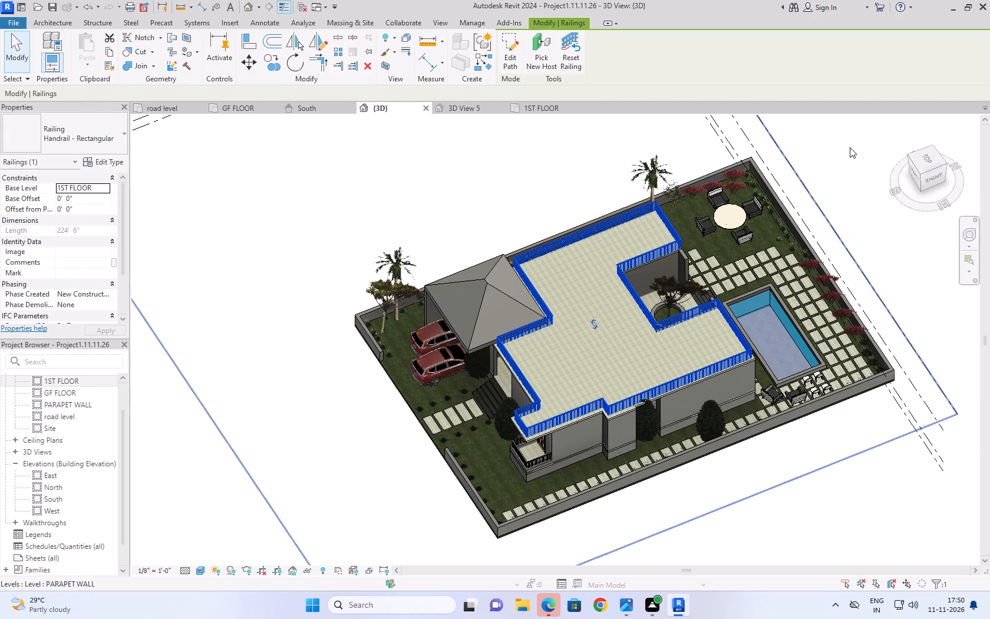
left_click(906, 124)
left_click(896, 123)
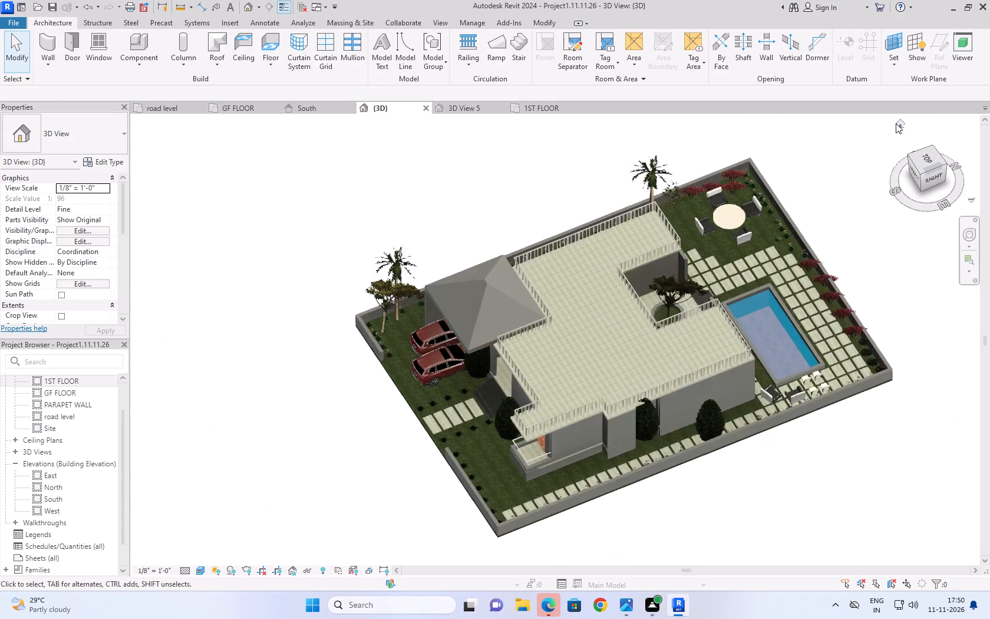
scroll(718, 430, "up", 9)
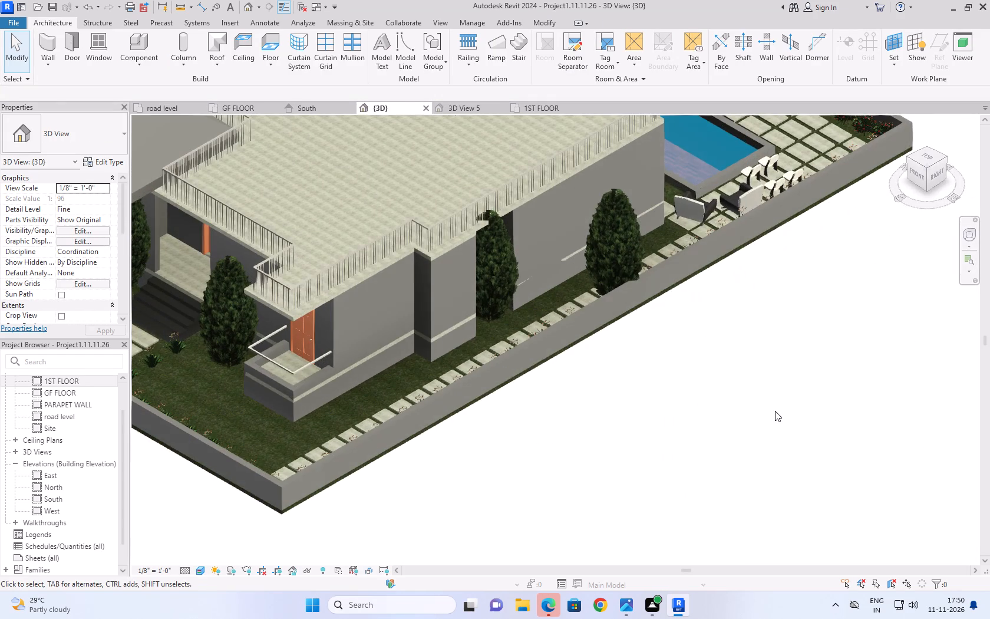
middle_click_drag(727, 362, 606, 454)
scroll(606, 455, "down", 1)
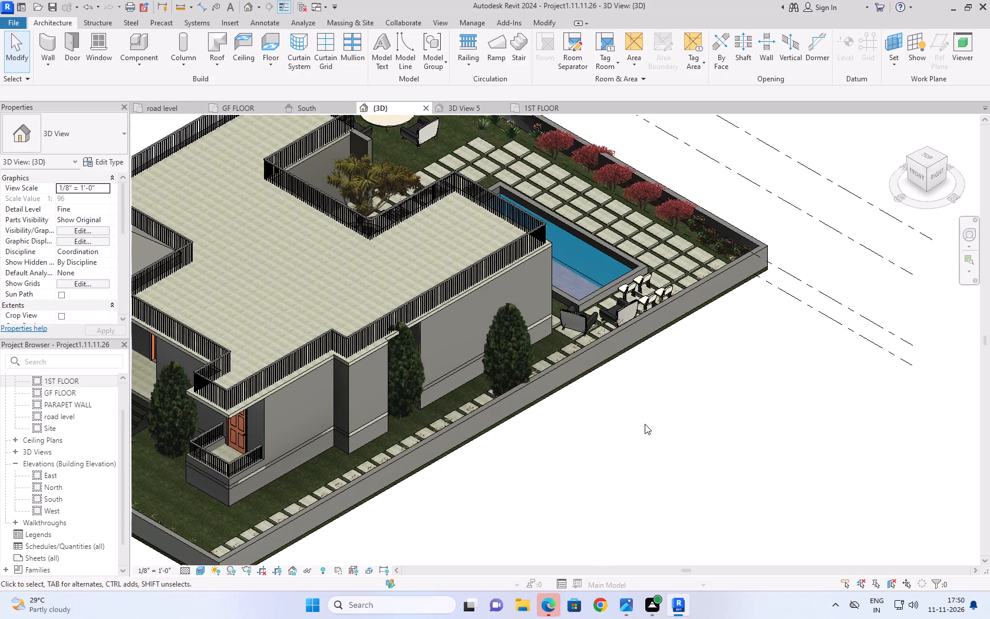
scroll(678, 368, "down", 2)
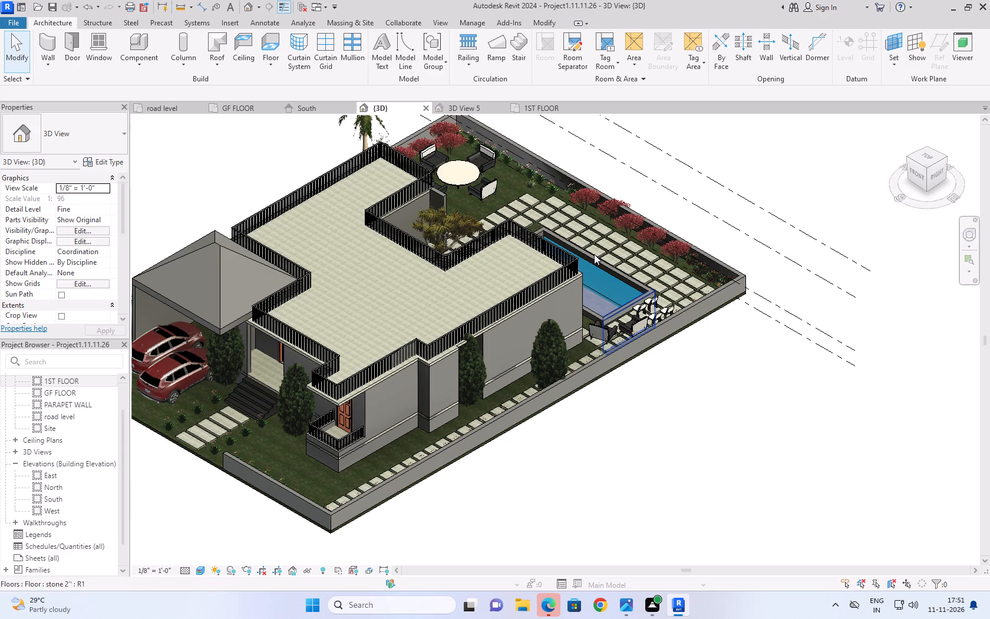
left_click(923, 153)
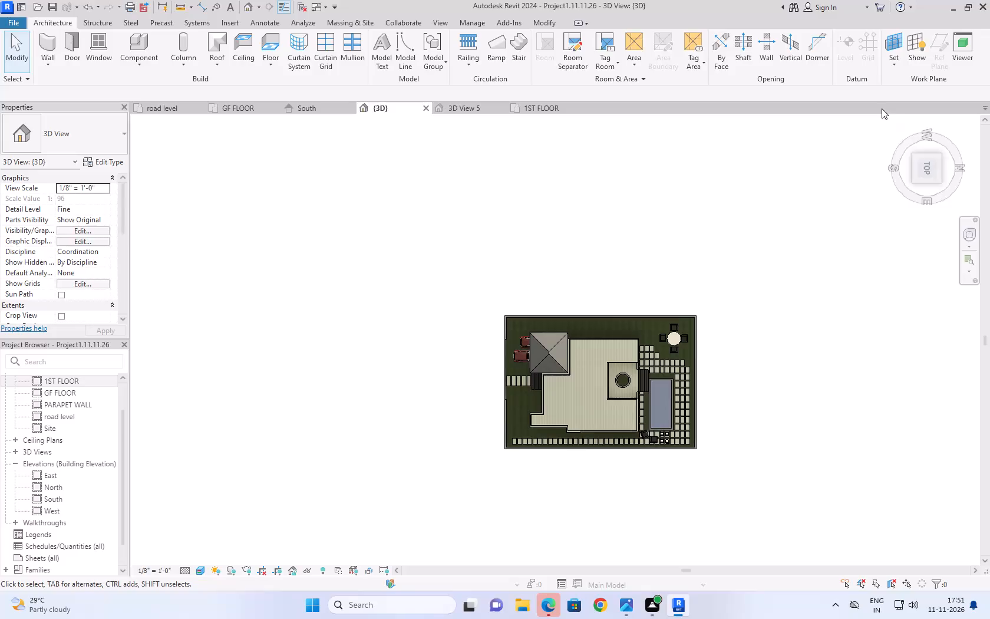
left_click(902, 123)
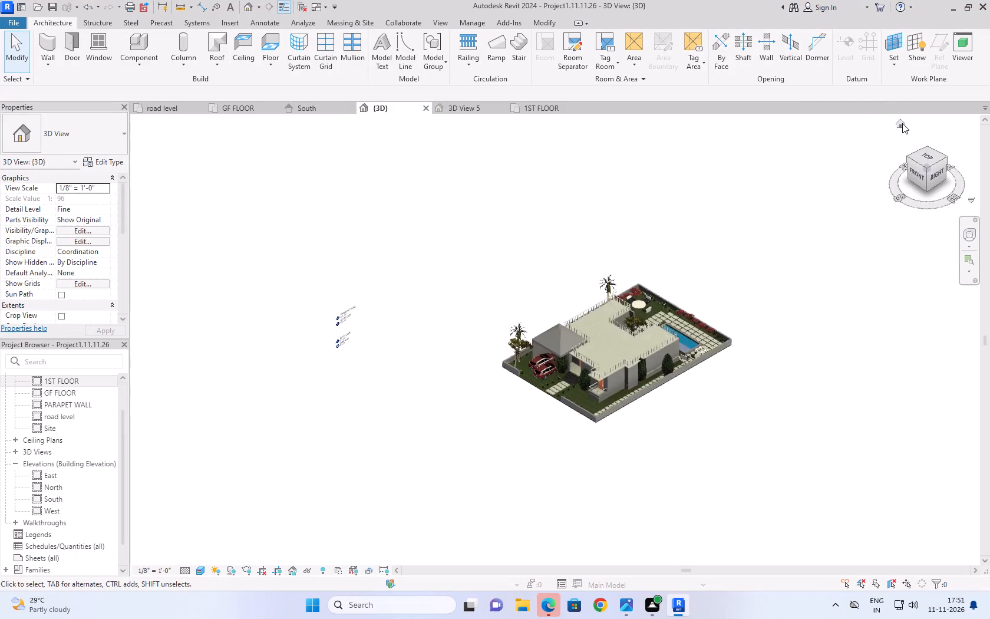
Return to the road level floor plan and close the South elevation and {3D} views.
left_click(164, 109)
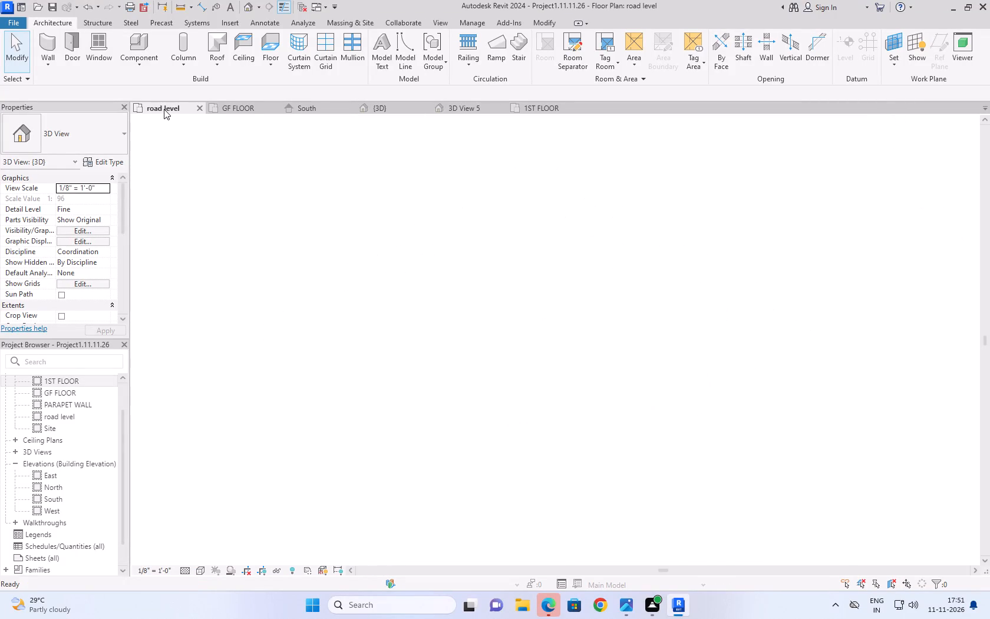
scroll(510, 256, "down", 9)
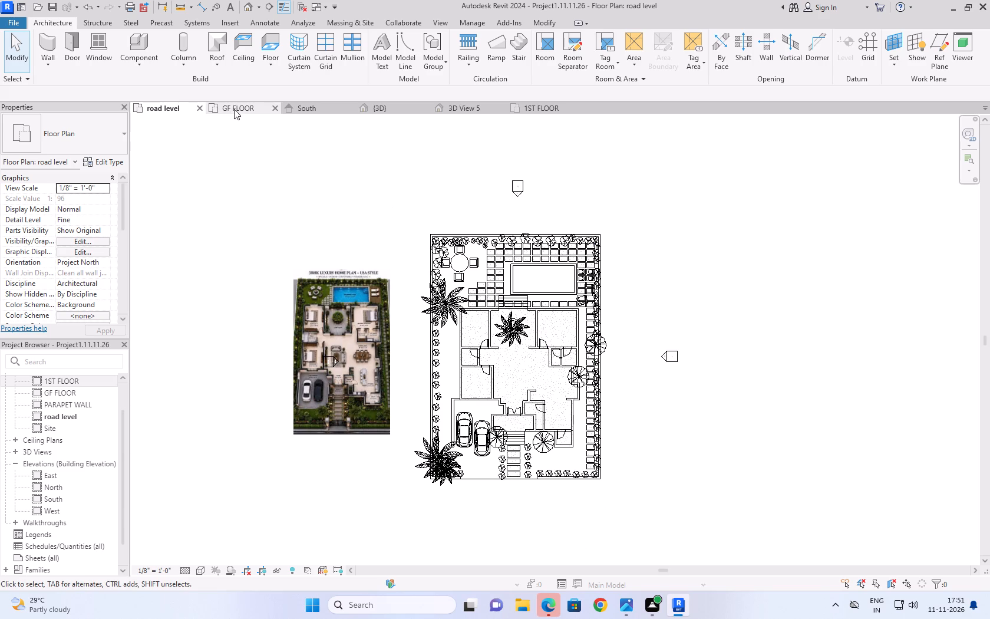
left_click(352, 107)
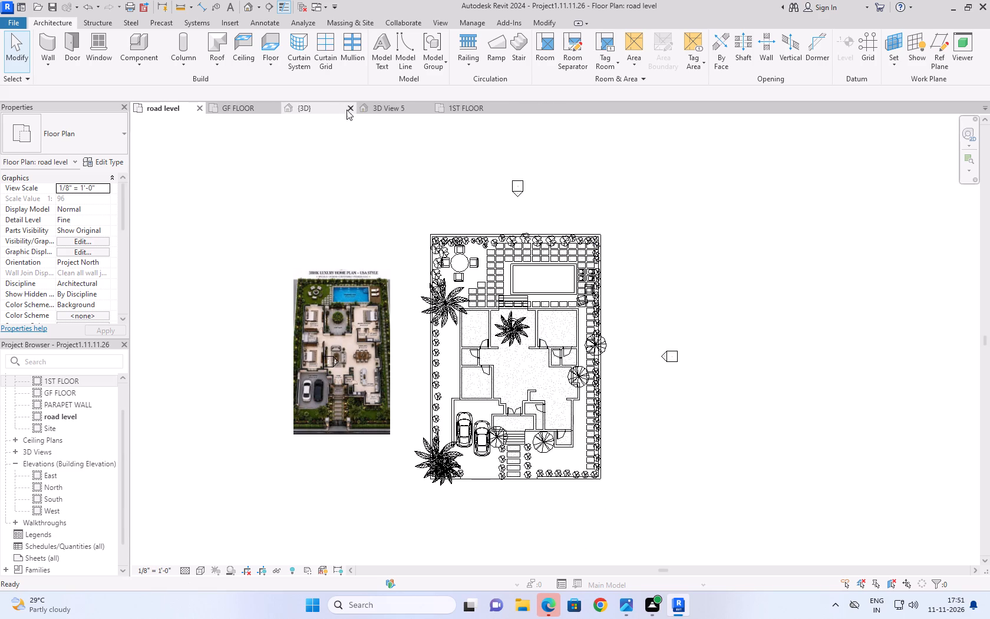
left_click(350, 108)
Open 3D View 5 and orbit its perspective to face the house more from the west side.
left_click(332, 110)
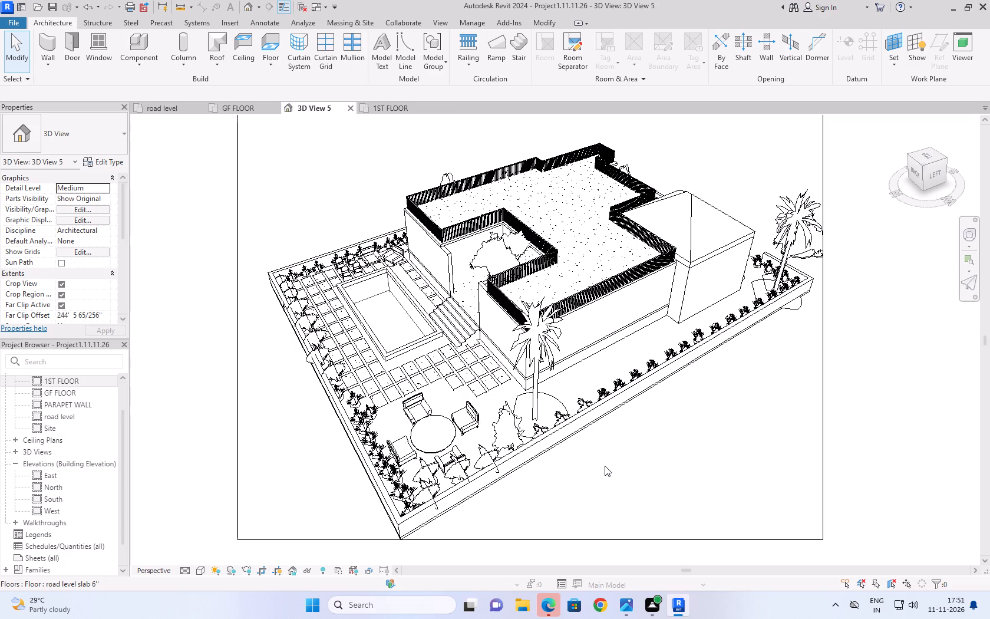
right_click_drag(605, 466, 570, 460, "shift")
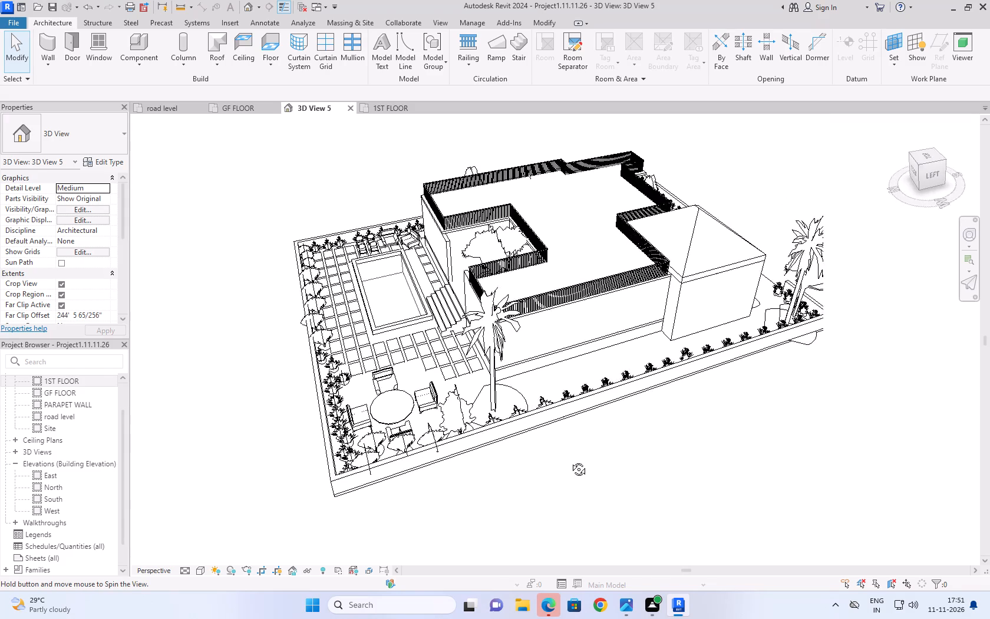
right_click_drag(570, 460, 567, 449, "shift")
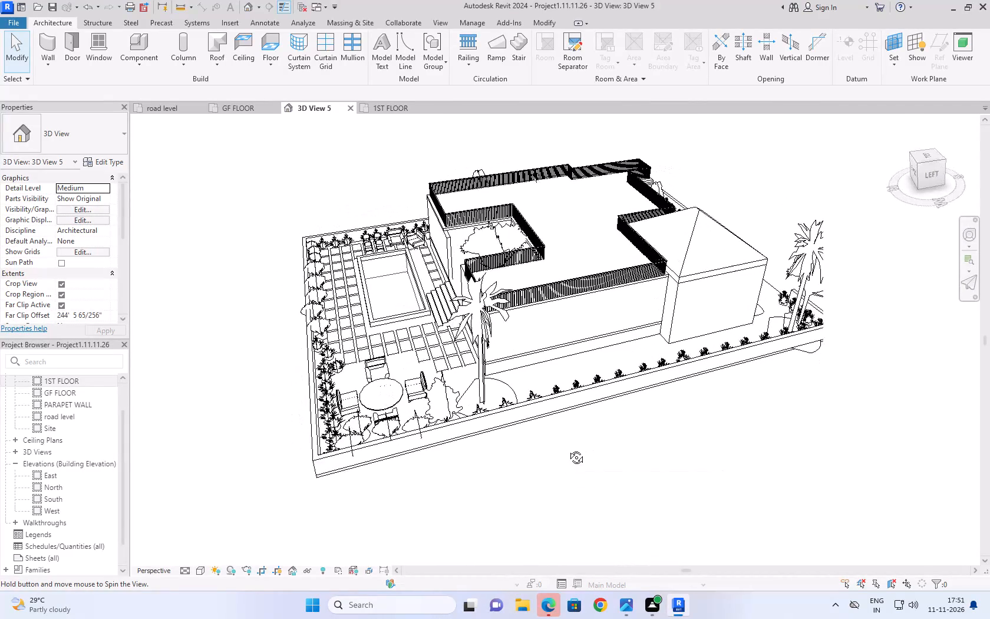
right_click_drag(567, 449, 565, 475, "shift")
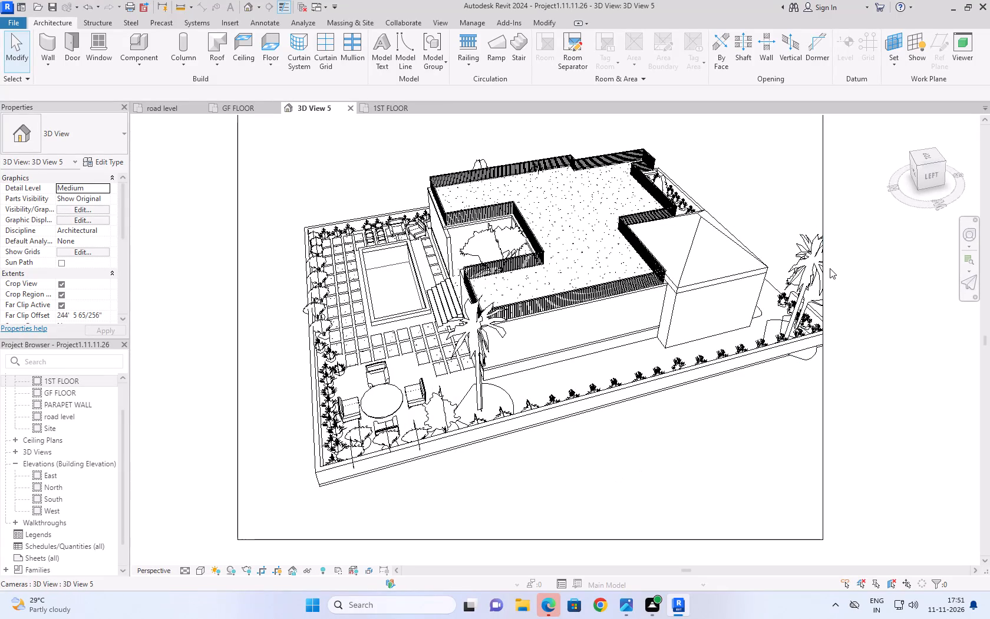
Widen the crop region of 3D View 5 beside the garage so it takes in the whole palm tree.
left_click(823, 207)
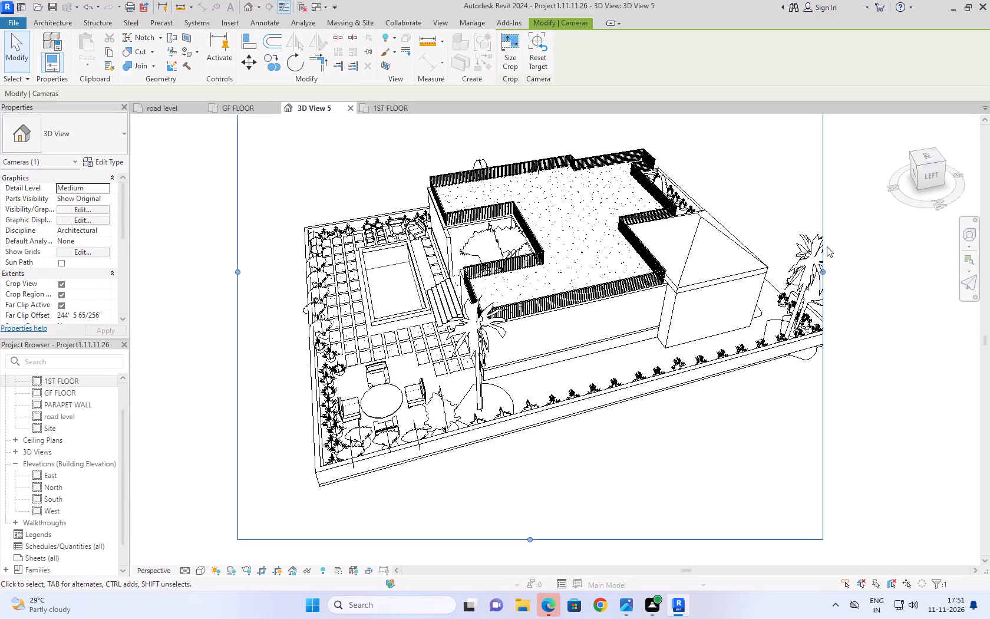
left_click_drag(823, 272, 840, 272)
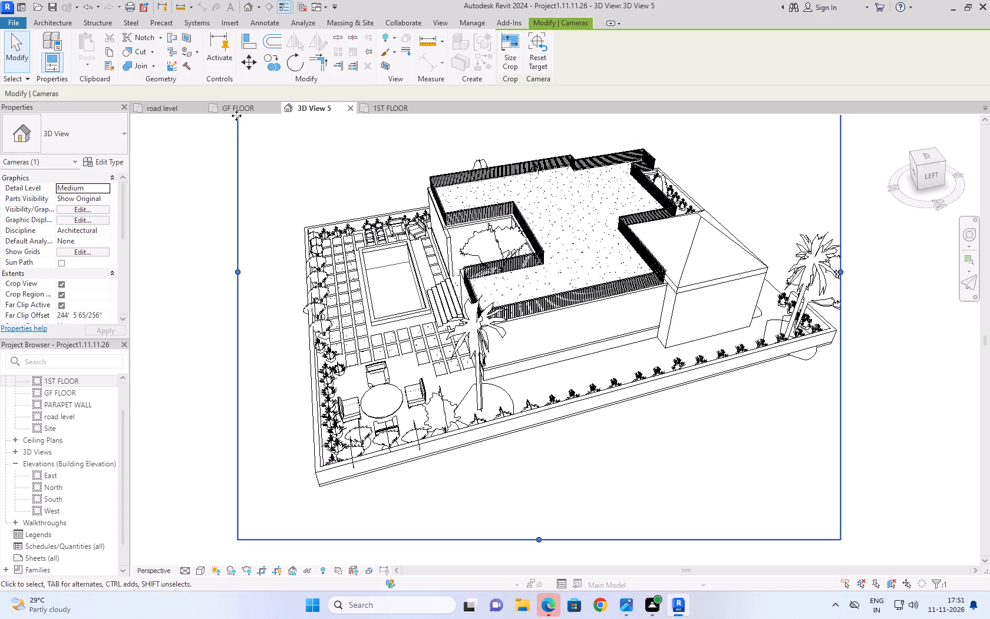
Go to the GF FLOOR plan and set its visual style to Hidden Line.
left_click(181, 109)
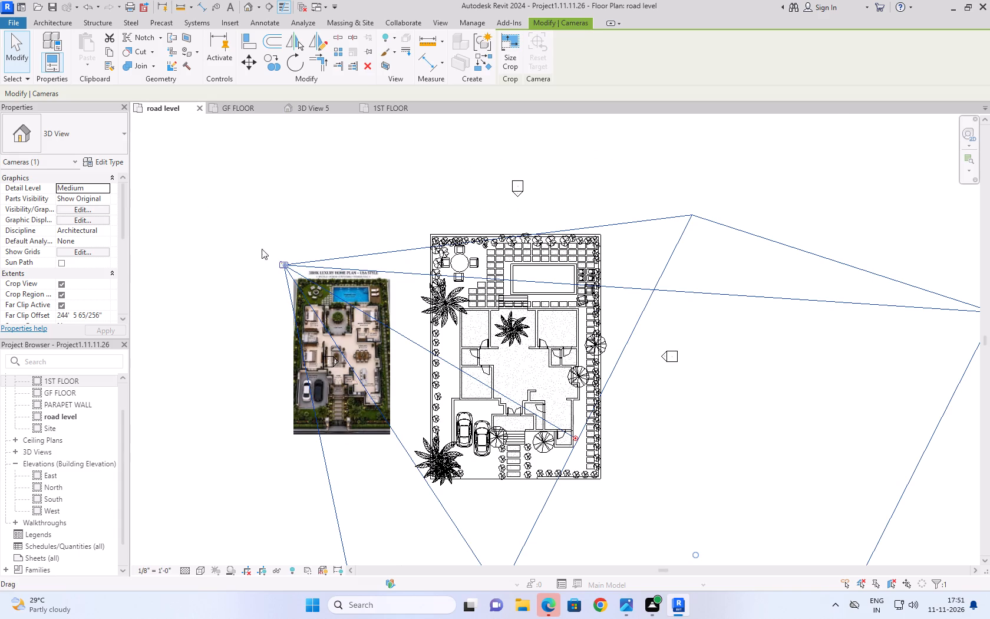
left_click(233, 106)
left_click(646, 354)
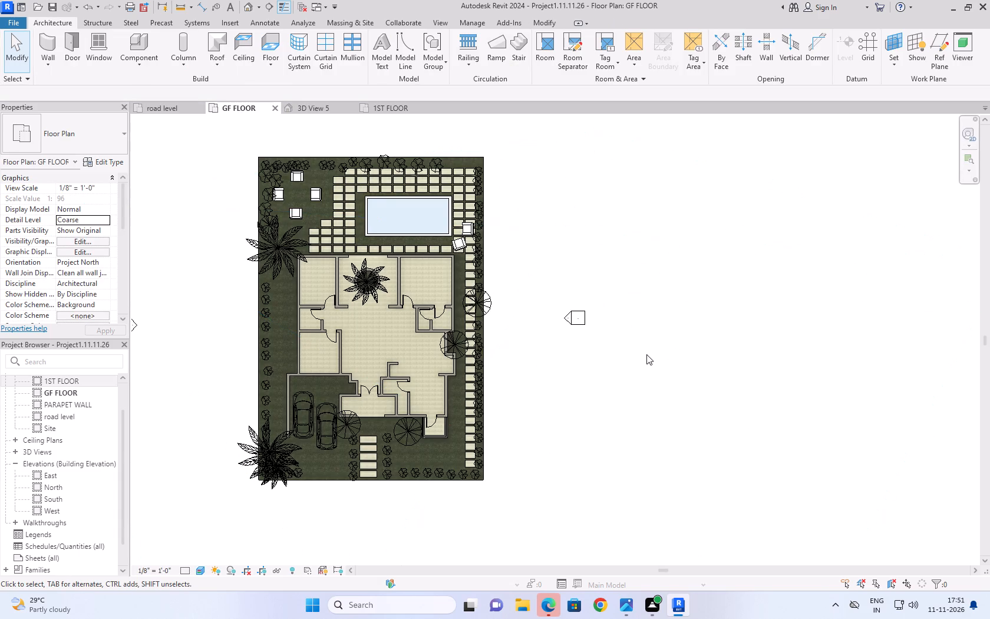
scroll(548, 390, "down", 2)
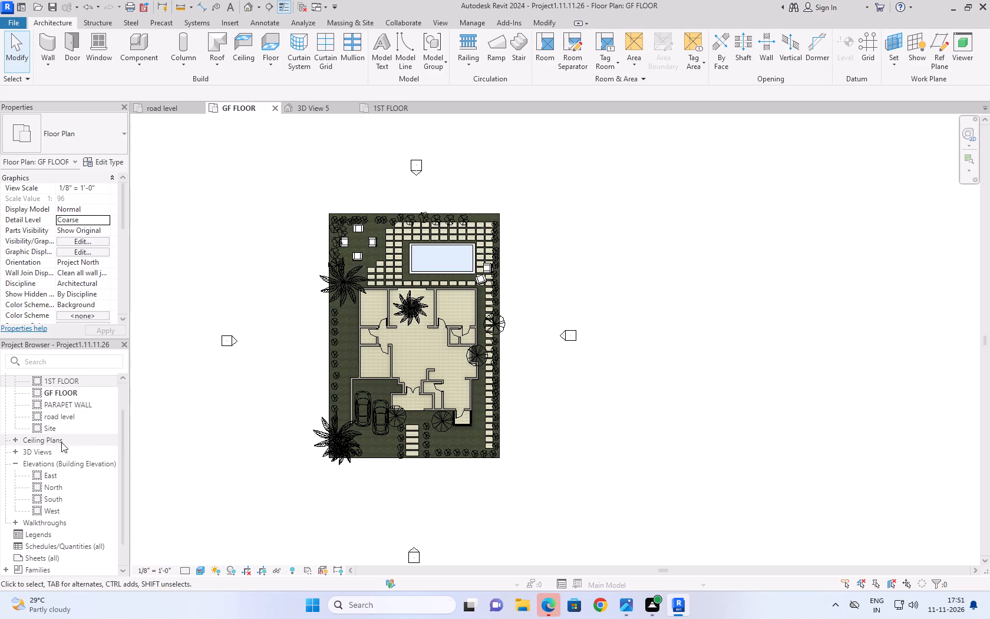
double_click(70, 393)
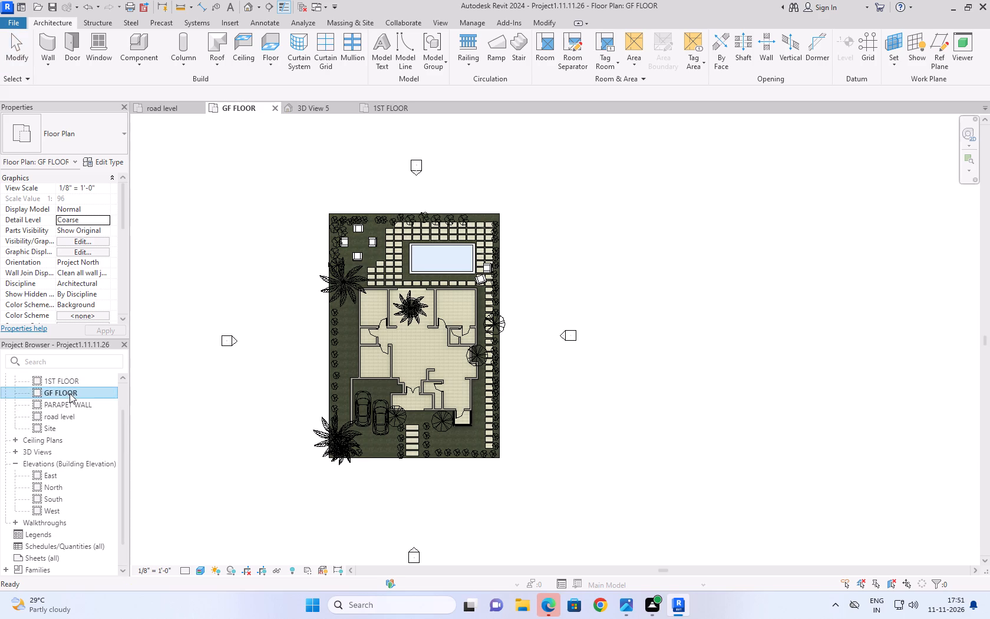
left_click(205, 570)
left_click(235, 501)
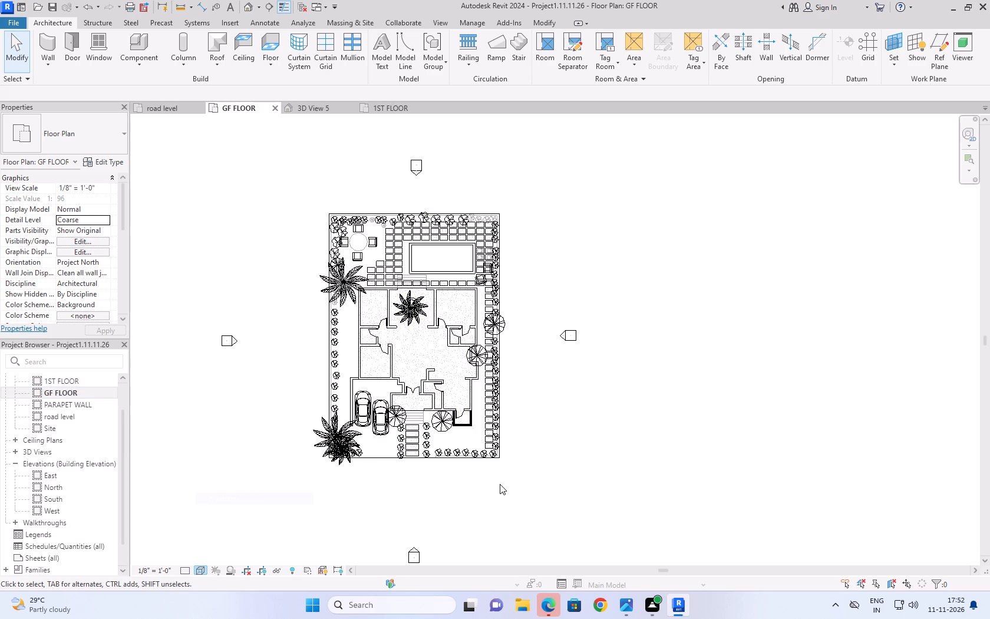
Examine the ground floor plan around the entrance, the small southeast room and the exterior walls.
scroll(503, 480, "up", 7)
middle_click_drag(536, 344, 527, 432)
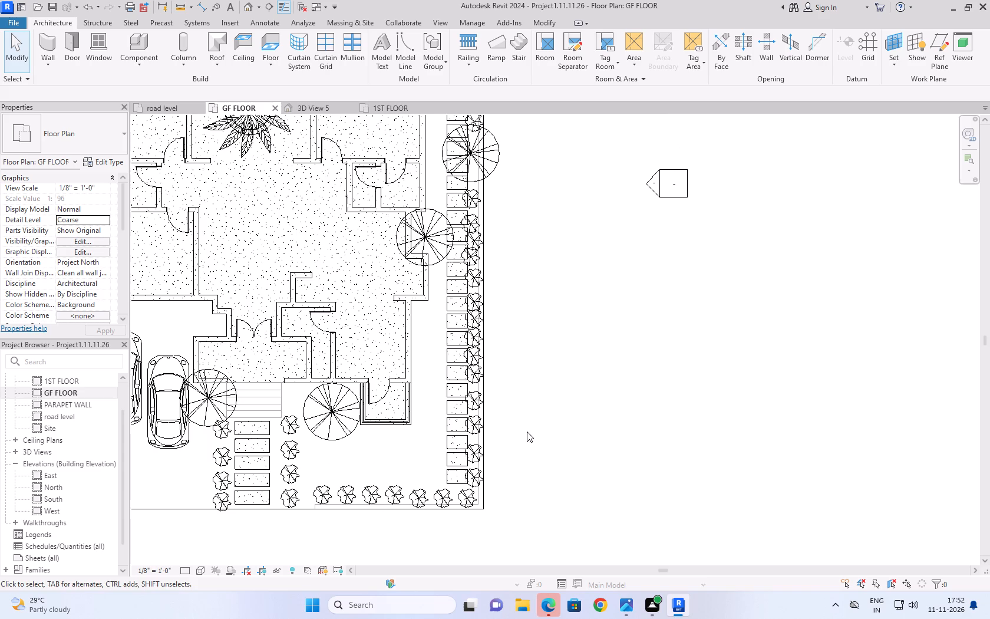
scroll(419, 314, "down", 3)
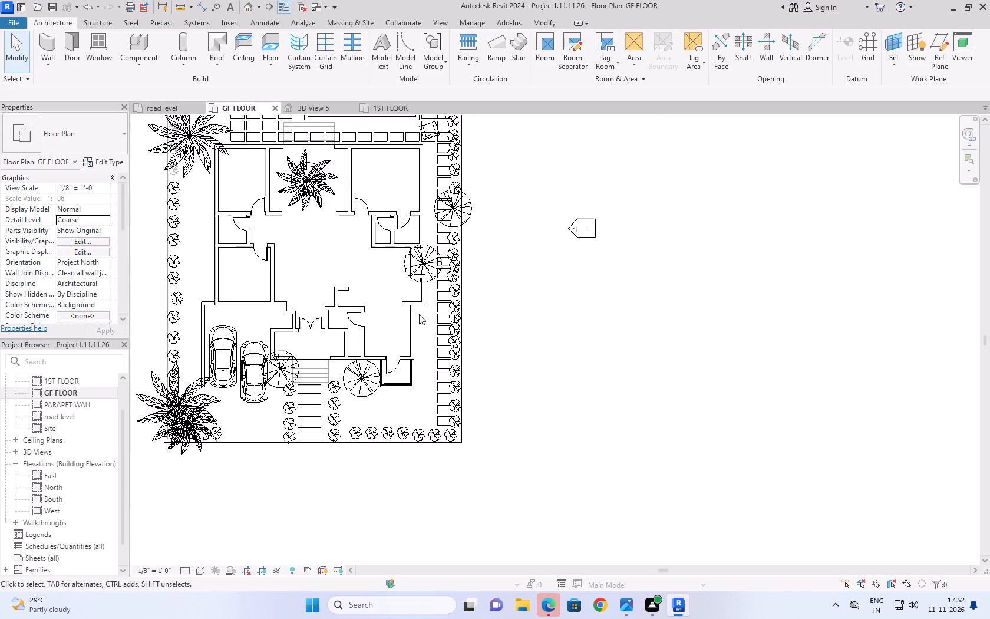
scroll(419, 314, "down", 1)
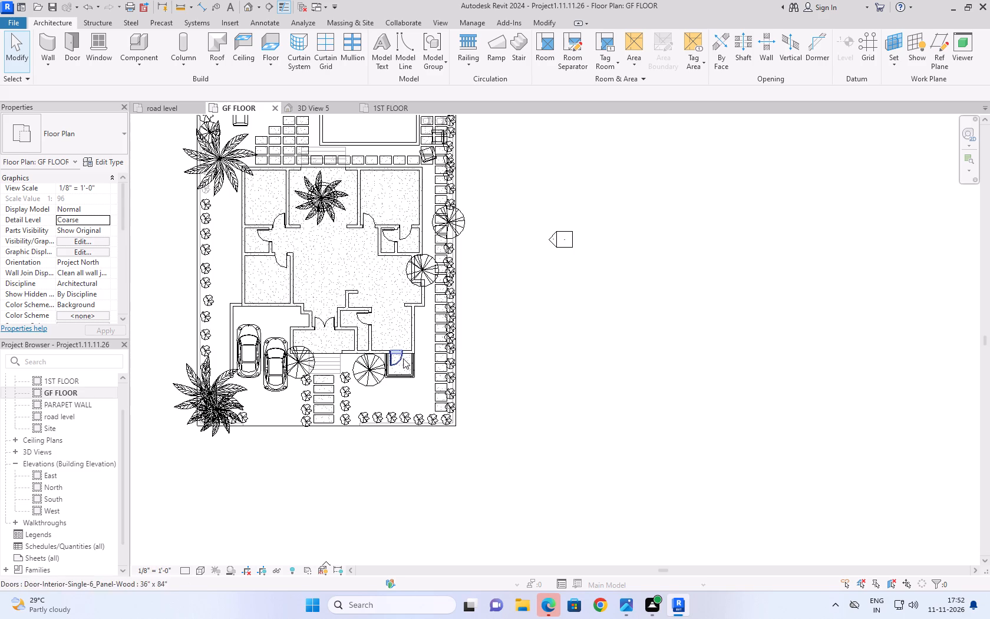
scroll(421, 371, "up", 4)
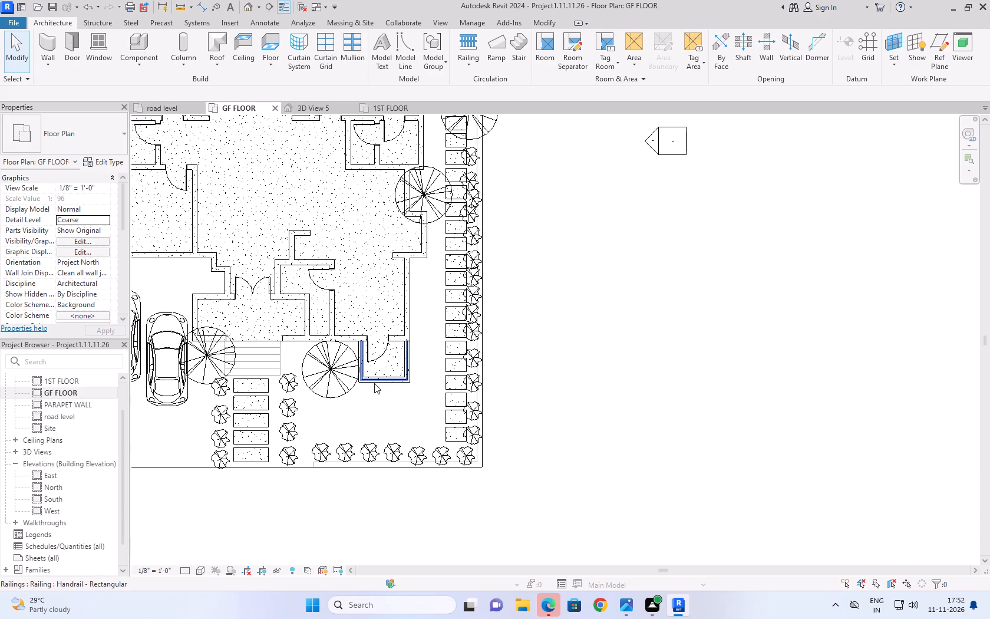
scroll(374, 383, "down", 2)
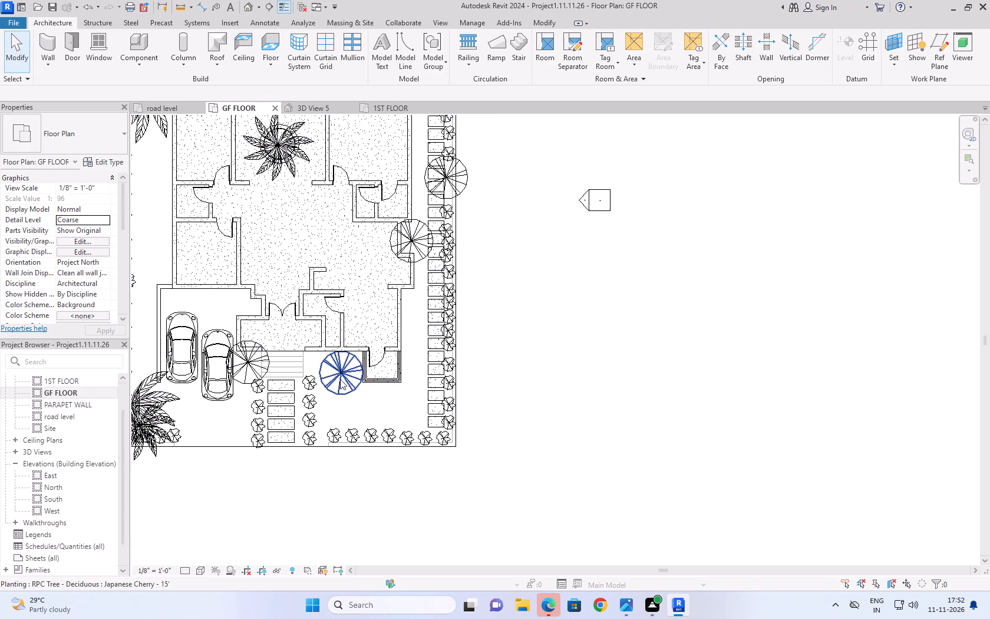
middle_click_drag(349, 360, 334, 435)
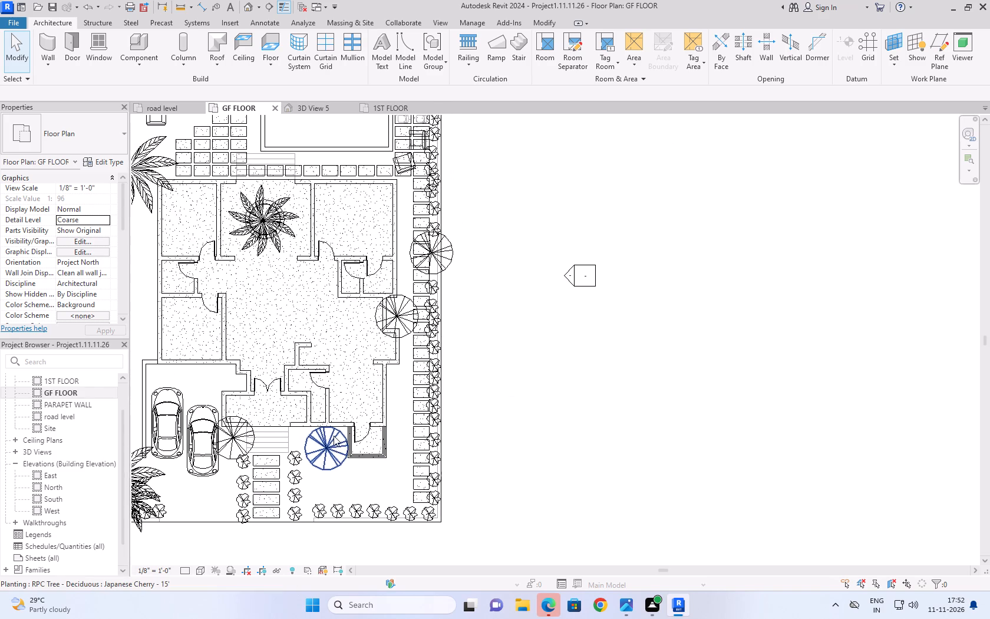
scroll(328, 449, "up", 4)
scroll(428, 456, "down", 3)
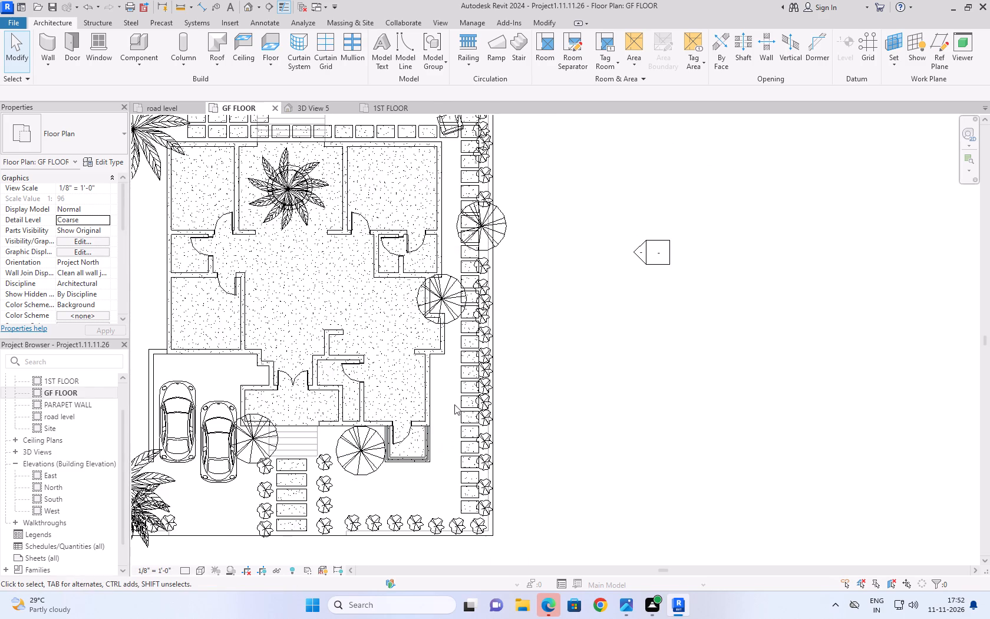
scroll(455, 399, "down", 2)
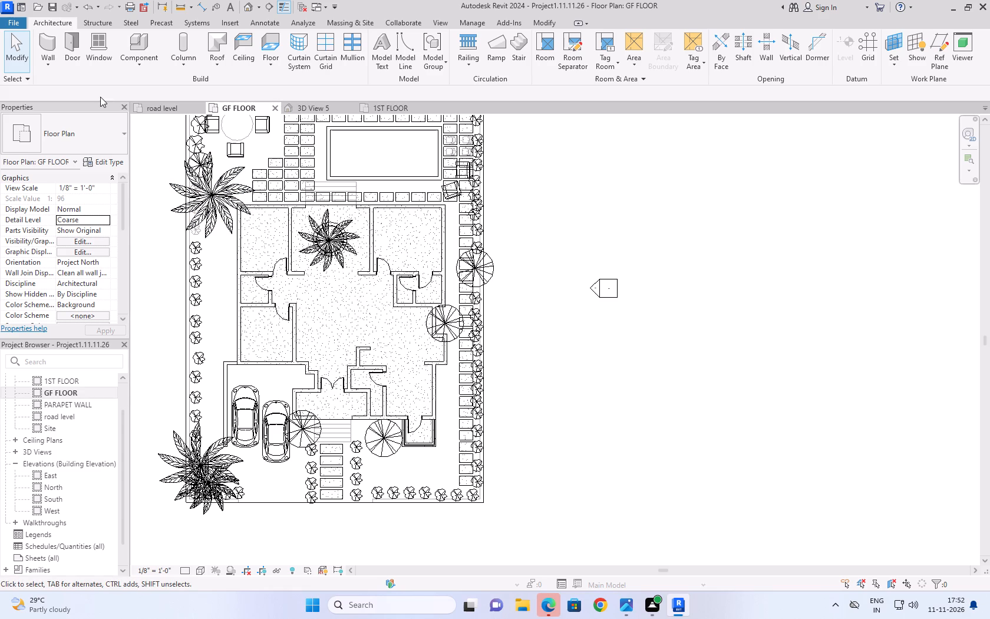
Place 41" x 53" double casement windows in the southwest bedroom: south wall 5' 6" from the west wall, west wall 5' 0" from the south wall.
left_click(104, 45)
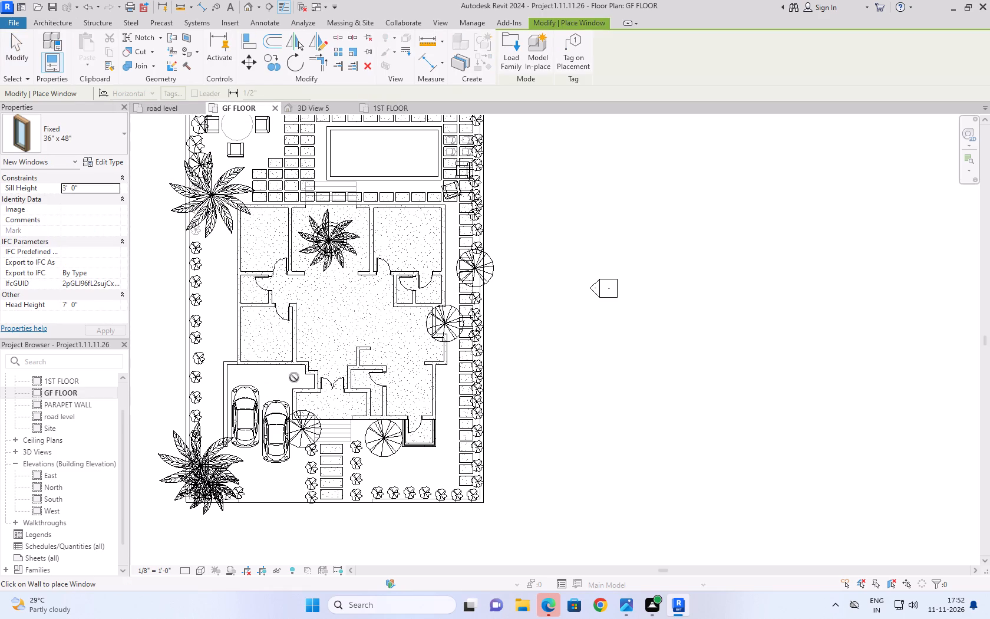
scroll(257, 362, "up", 6)
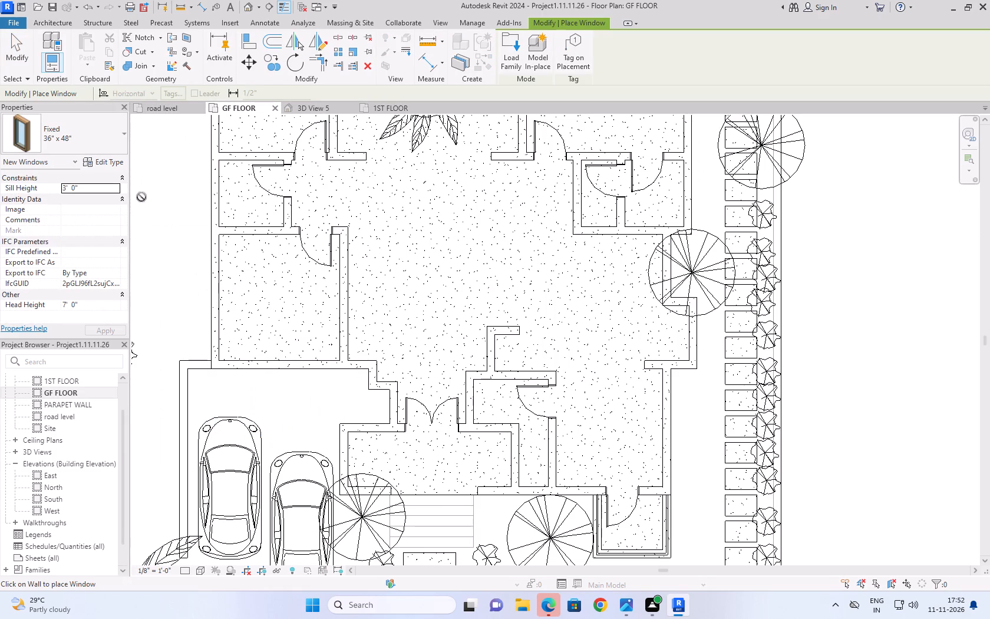
left_click(94, 140)
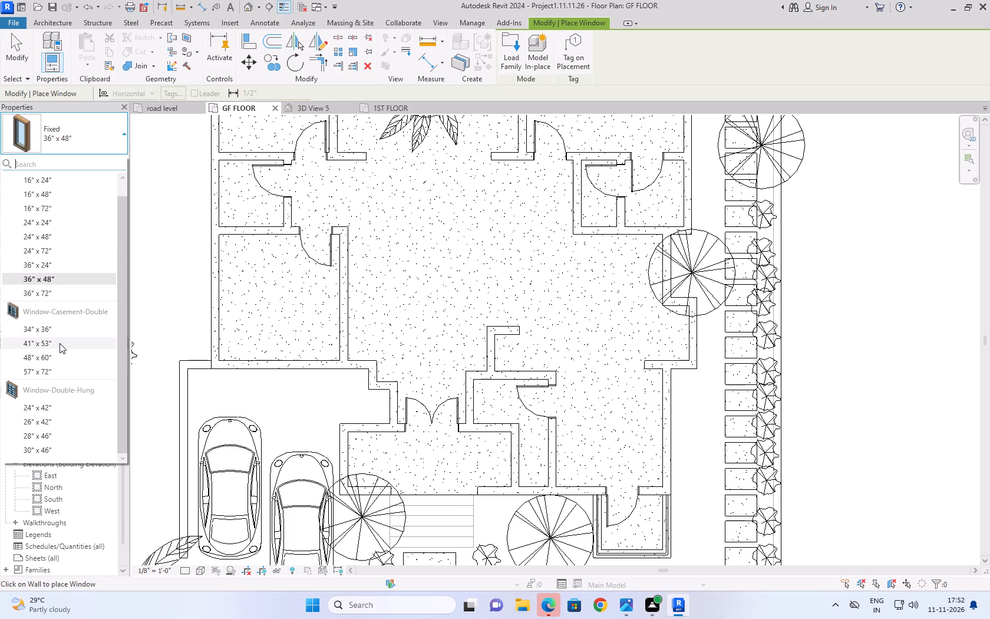
left_click(60, 344)
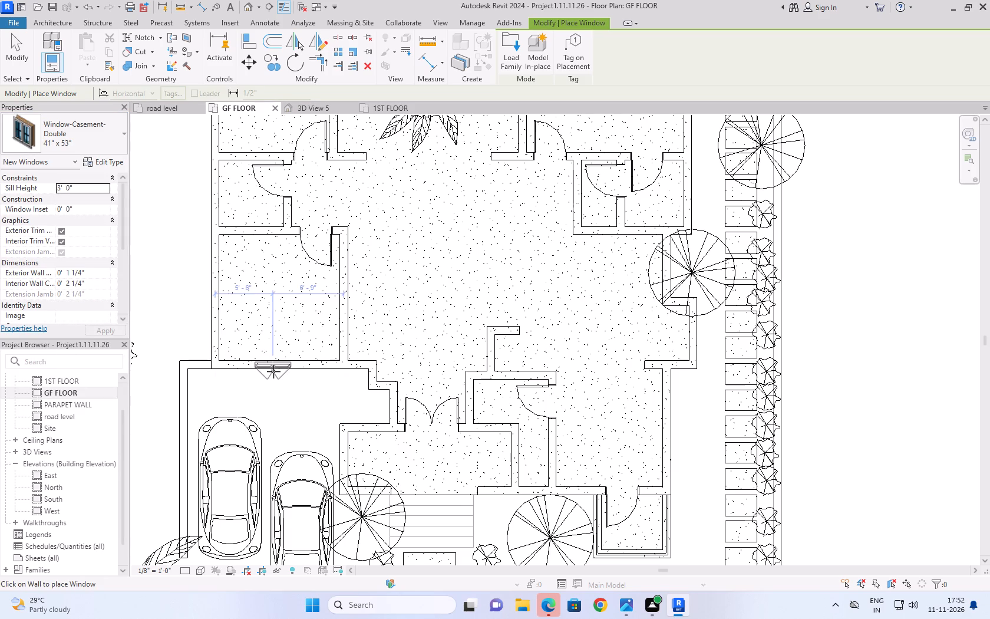
left_click(273, 371)
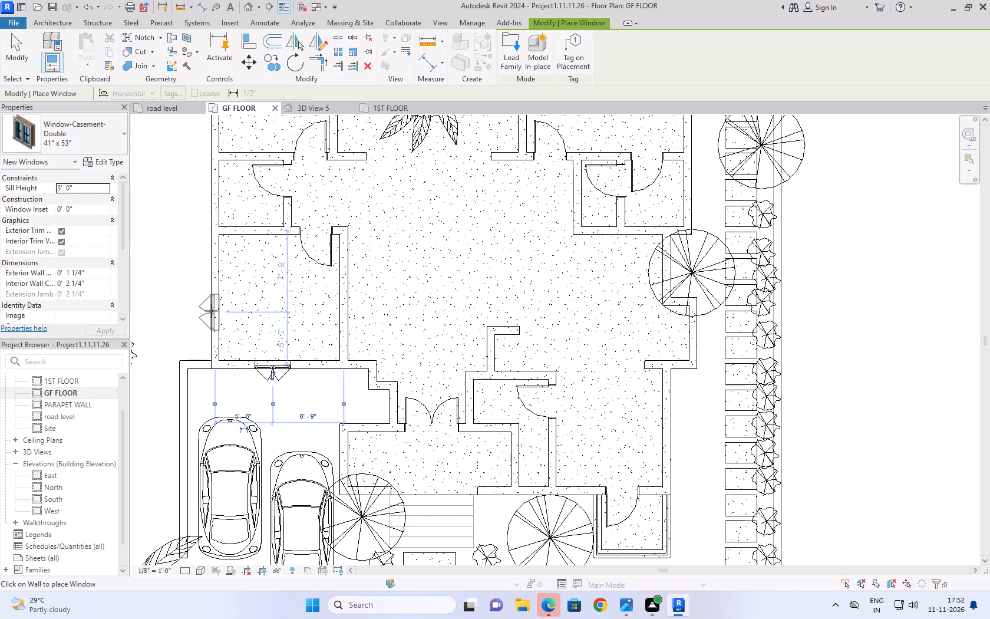
left_click(211, 311)
Place the same windows in the northwest bedroom: west wall 4' 6" from the south partition, north wall 5' 0" from the west wall.
scroll(211, 311, "down", 5)
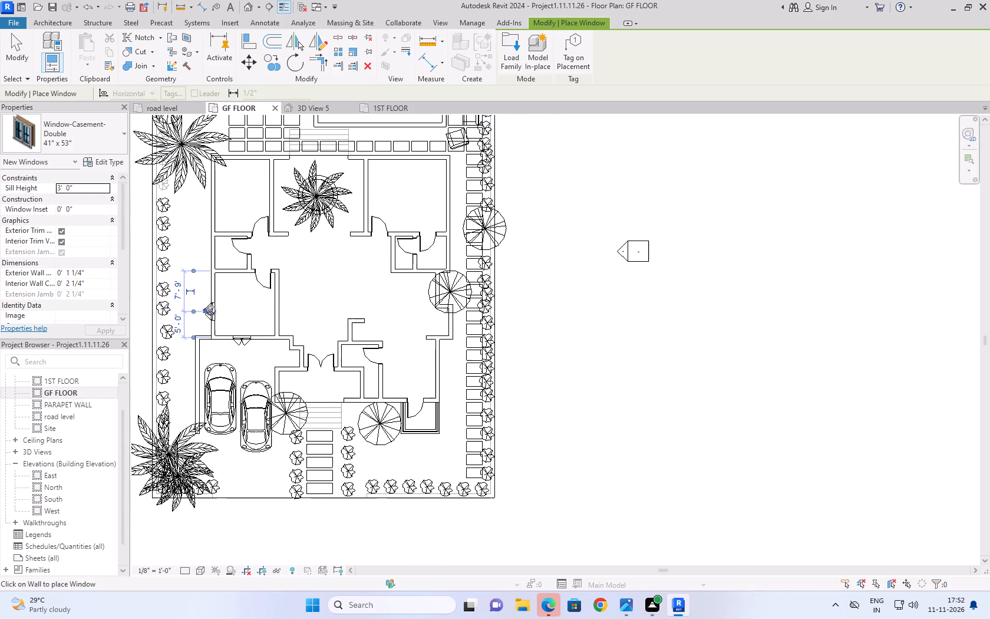
scroll(211, 311, "down", 4)
middle_click_drag(206, 251, 193, 414)
scroll(193, 421, "up", 9)
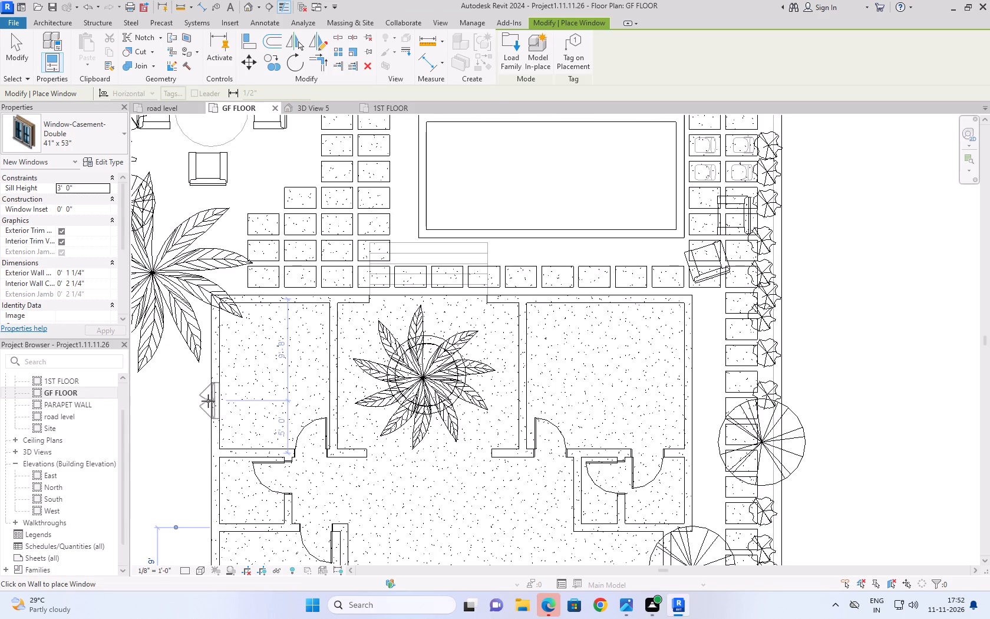
left_click(209, 407)
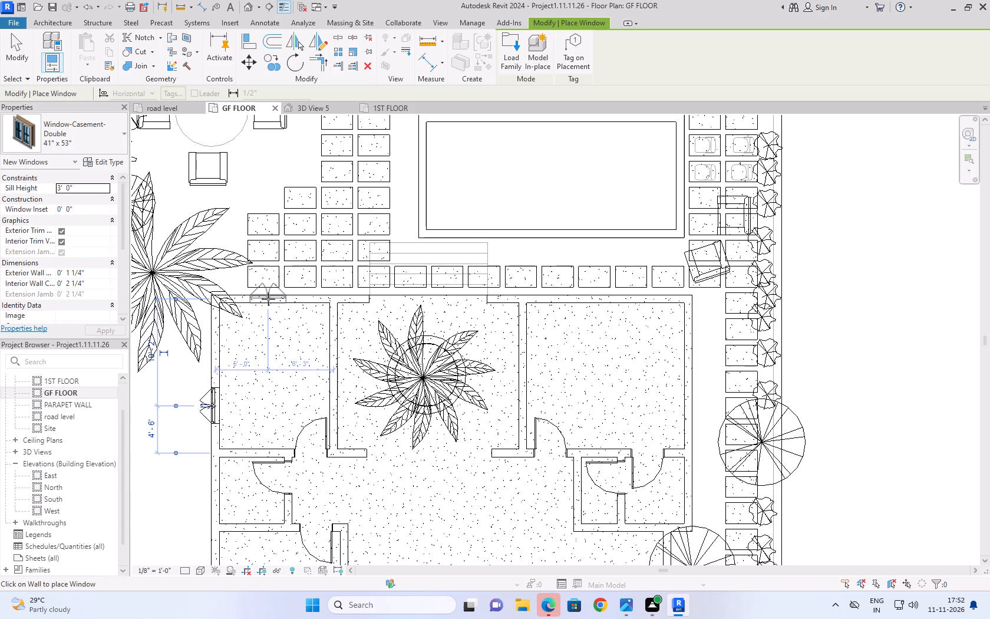
left_click(268, 299)
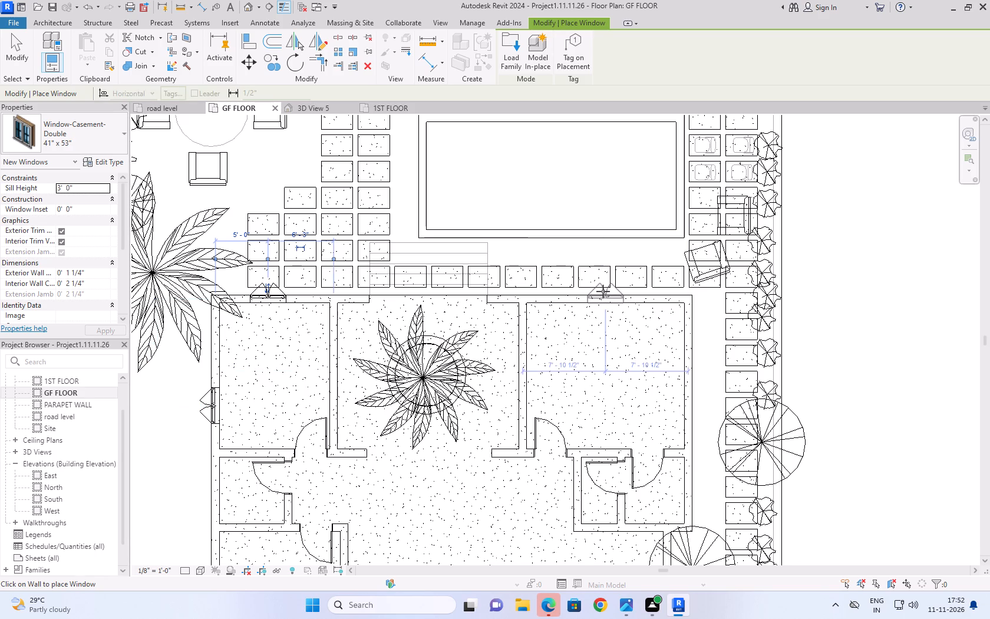
Place windows in the northeast bedroom: north wall 2' 6" from the west partition, east wall about 4' 0" from the south partition.
left_click(549, 299)
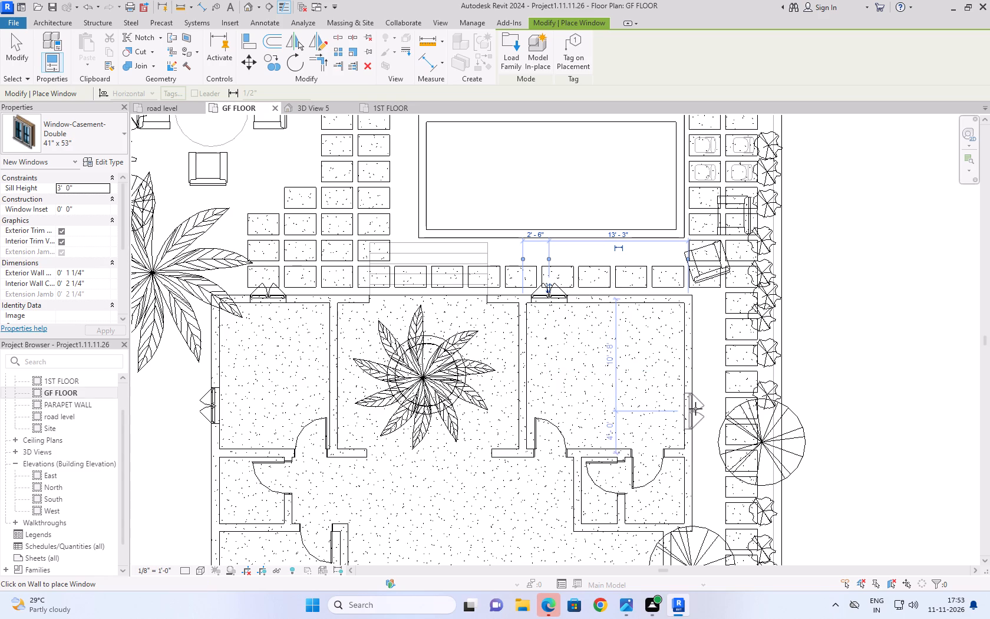
left_click(695, 409)
Place a 41" x 53" double casement window midway along the kitchen's east wall, 6' 0" from each end.
scroll(720, 343, "down", 4)
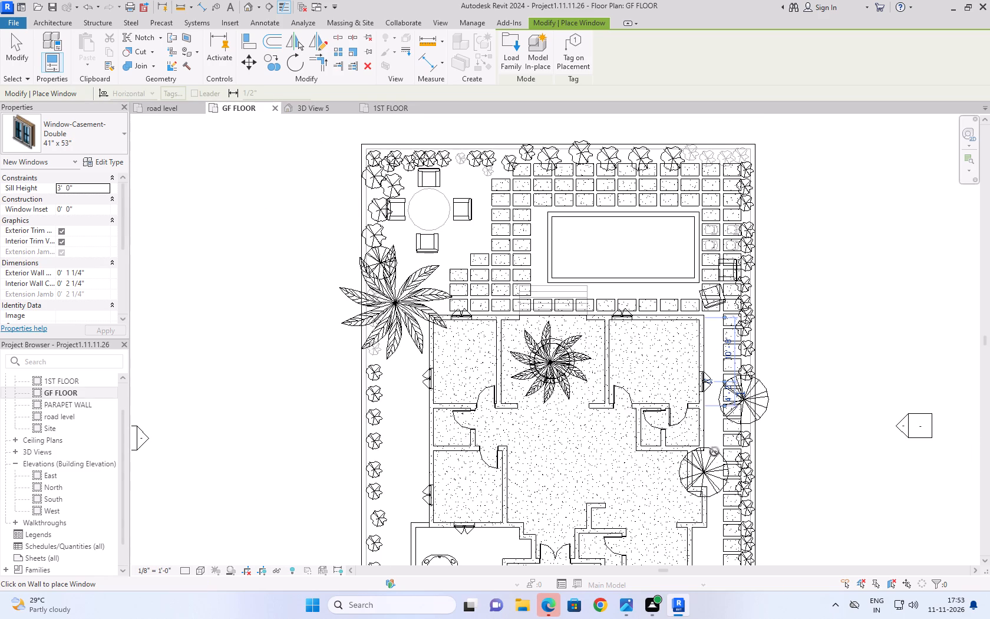
scroll(716, 335, "down", 4)
scroll(722, 485, "up", 8)
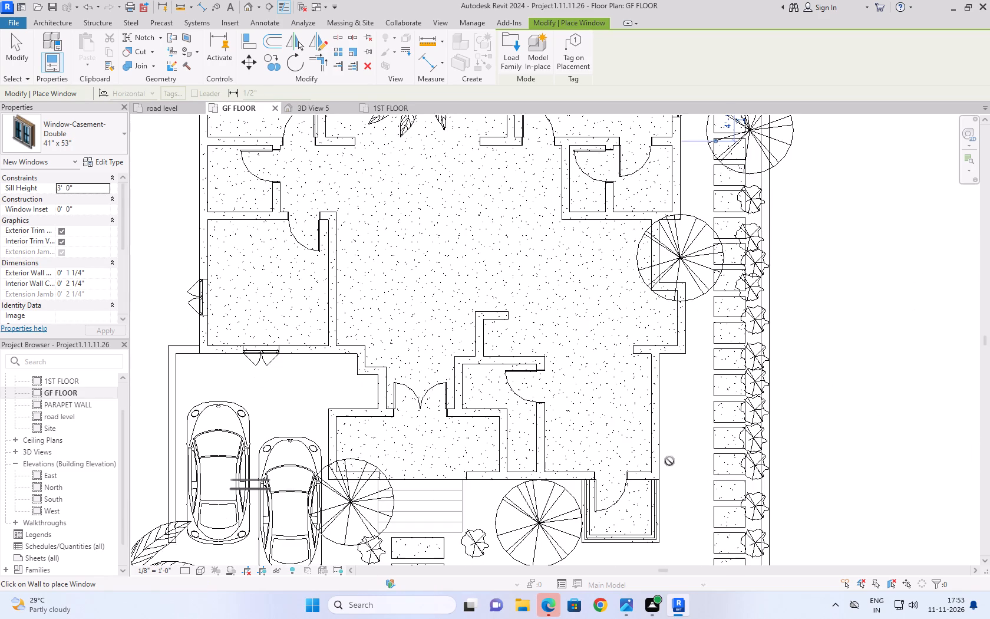
left_click(659, 416)
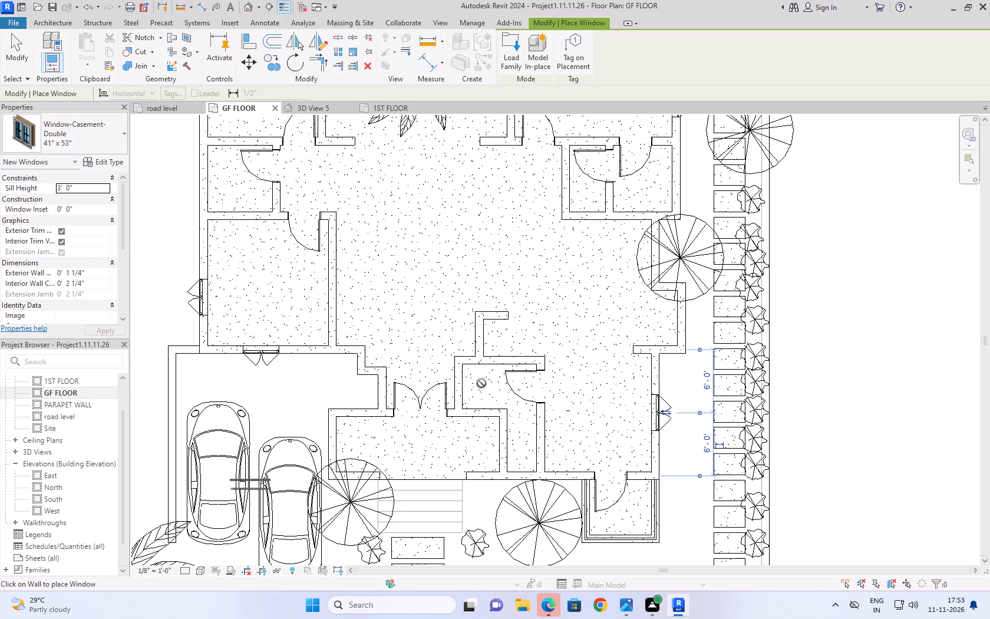
Compare the ground floor's east side with the reference plan image in the road level view, and return to GF FLOOR.
scroll(573, 407, "down", 4)
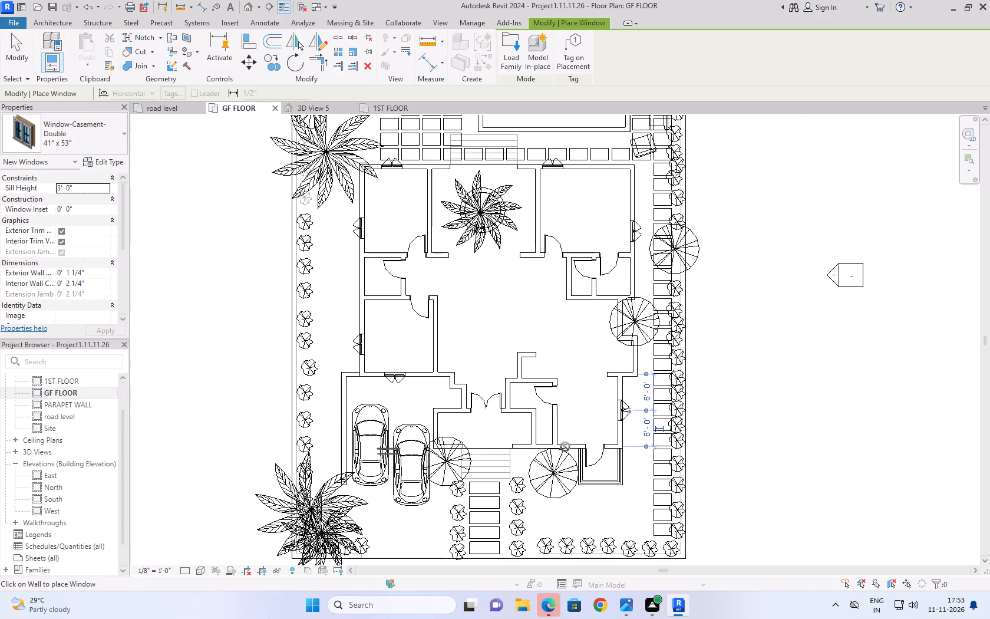
scroll(602, 478, "up", 3)
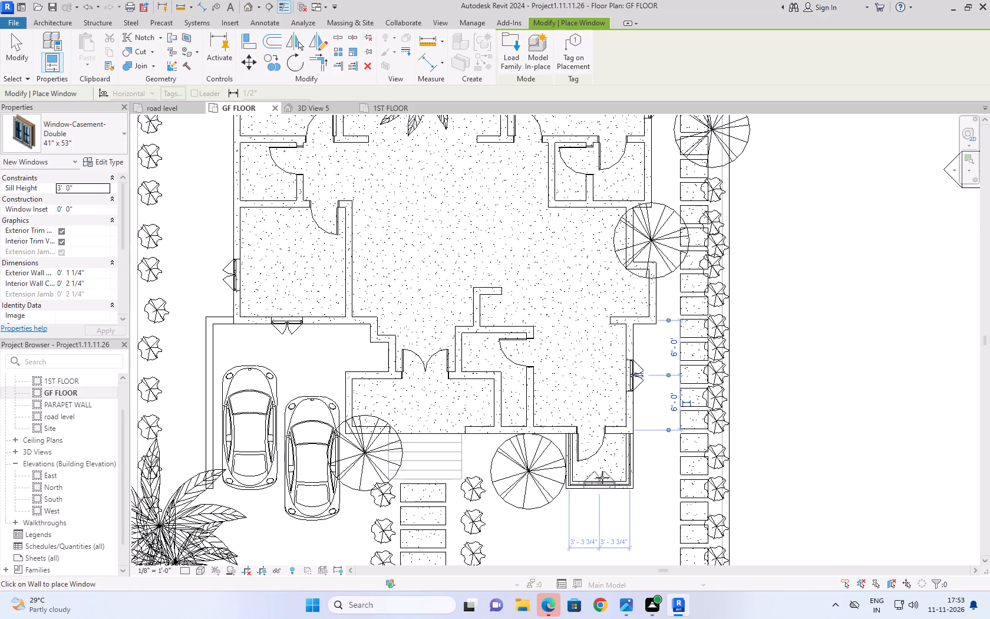
scroll(608, 460, "down", 3)
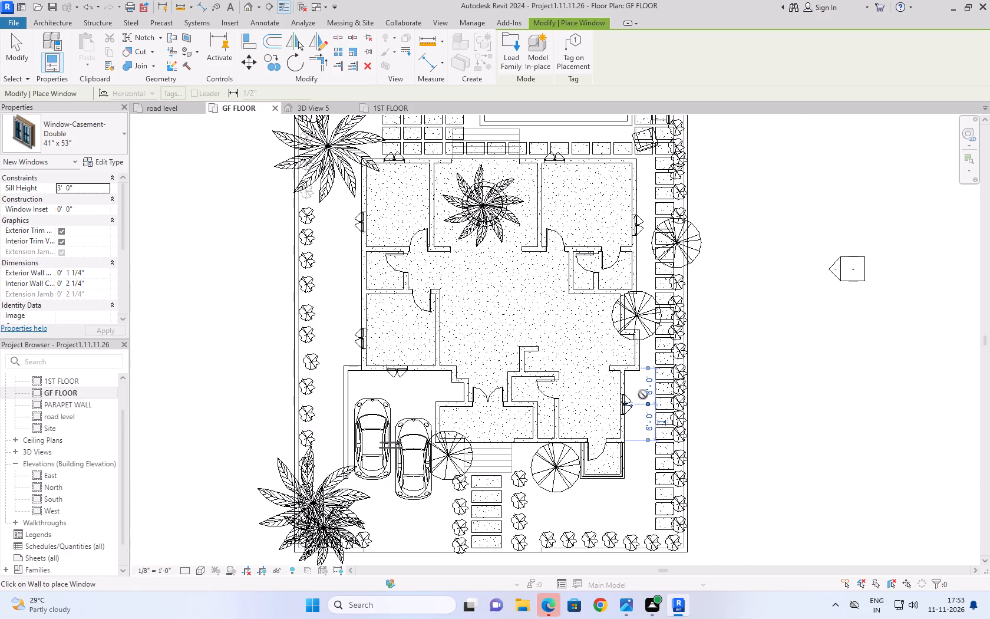
left_click(159, 108)
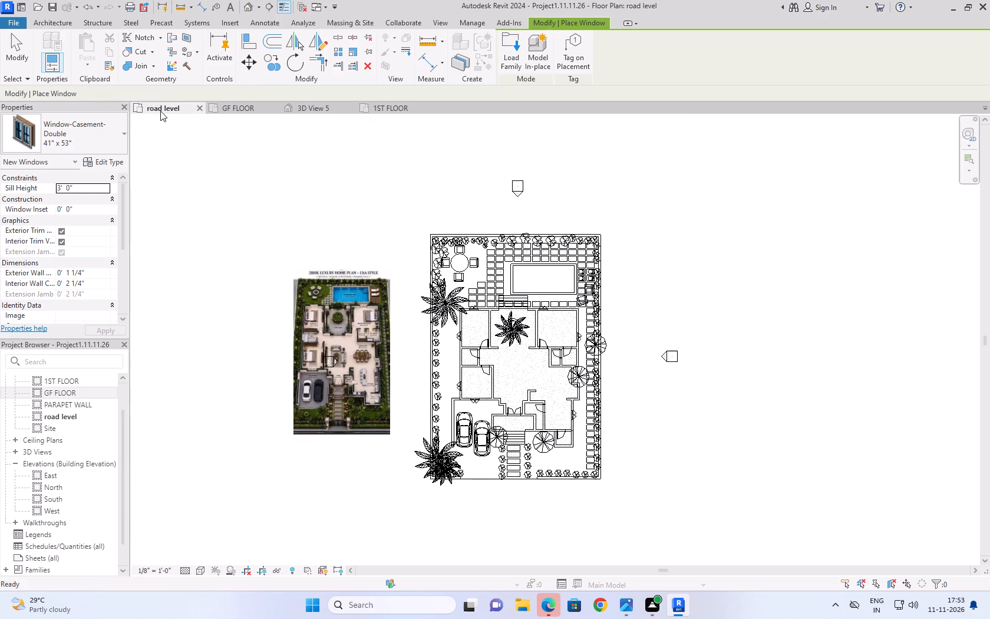
scroll(400, 383, "up", 9)
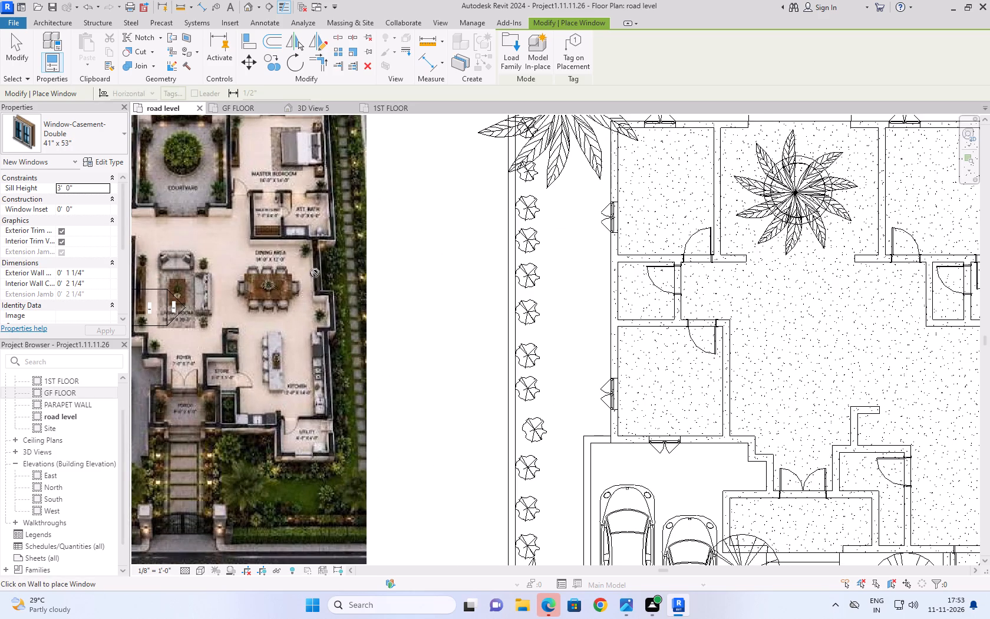
scroll(315, 273, "down", 2)
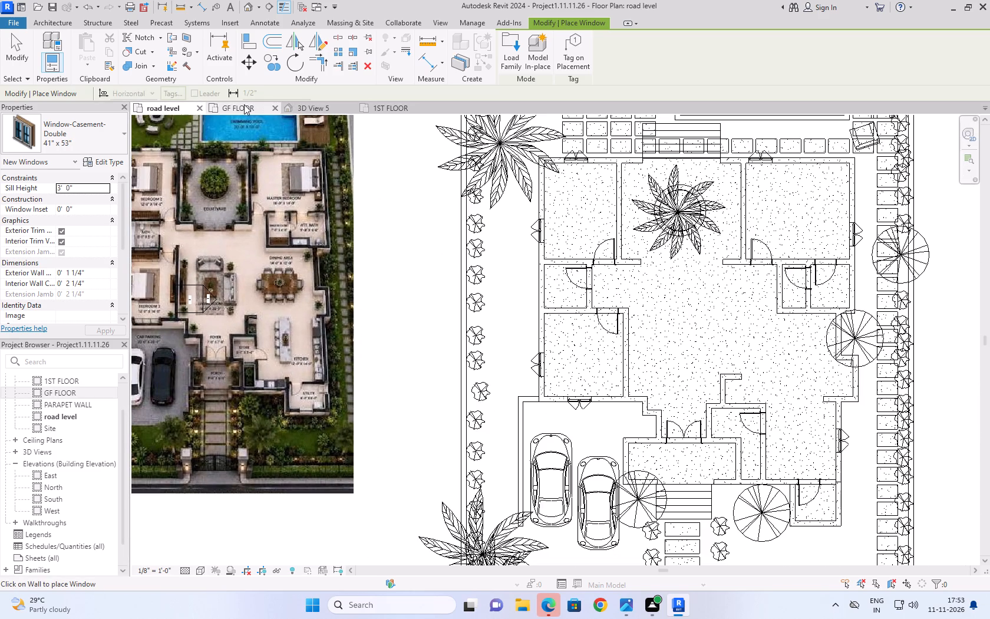
left_click(244, 104)
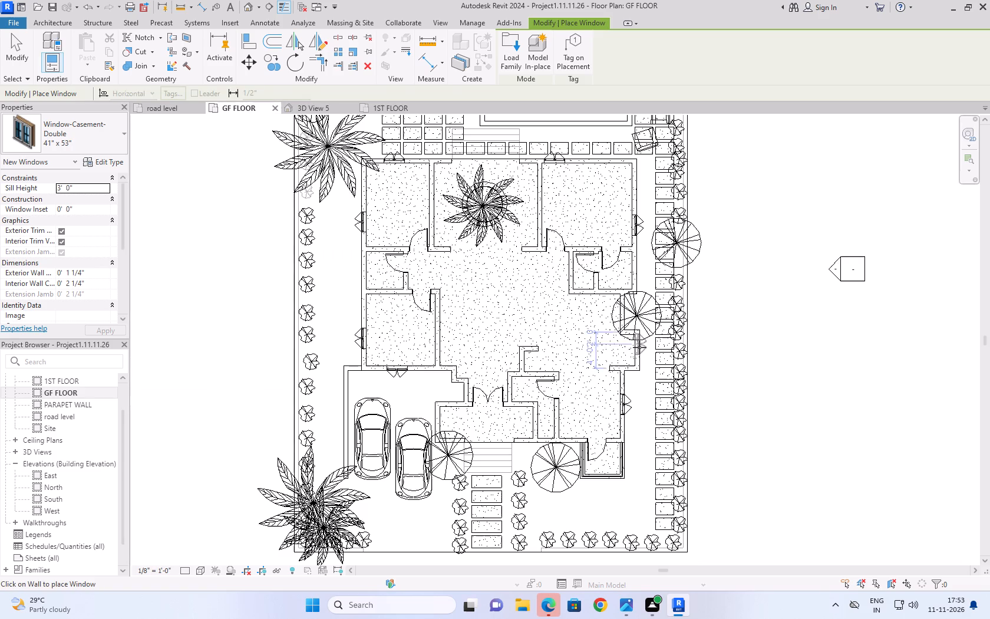
Place a 41" x 53" double casement window in the short projecting east wall north of the kitchen, 2' 6" from its north end.
scroll(639, 347, "up", 6)
left_click(639, 347)
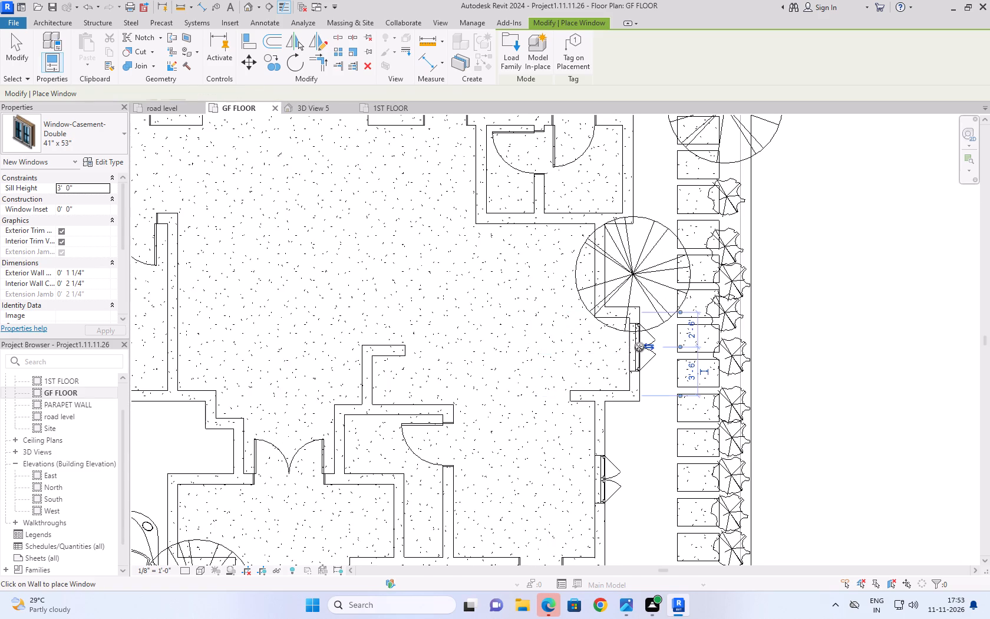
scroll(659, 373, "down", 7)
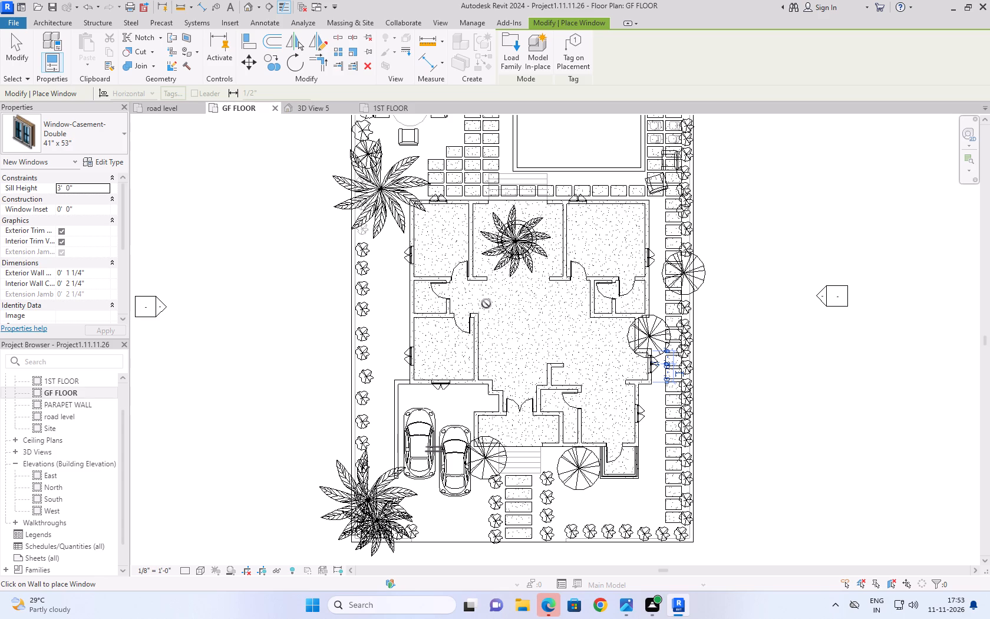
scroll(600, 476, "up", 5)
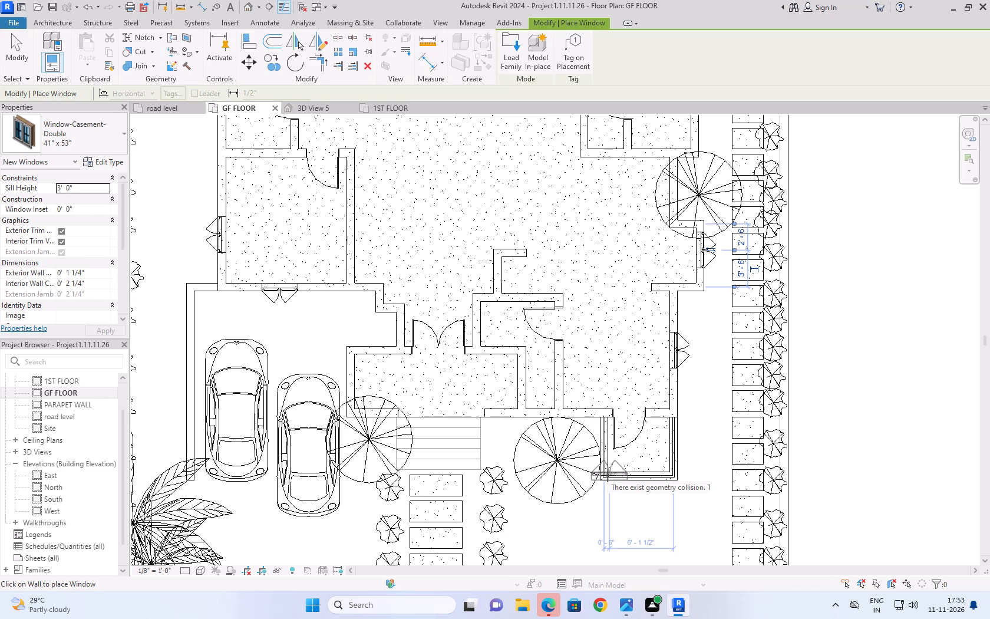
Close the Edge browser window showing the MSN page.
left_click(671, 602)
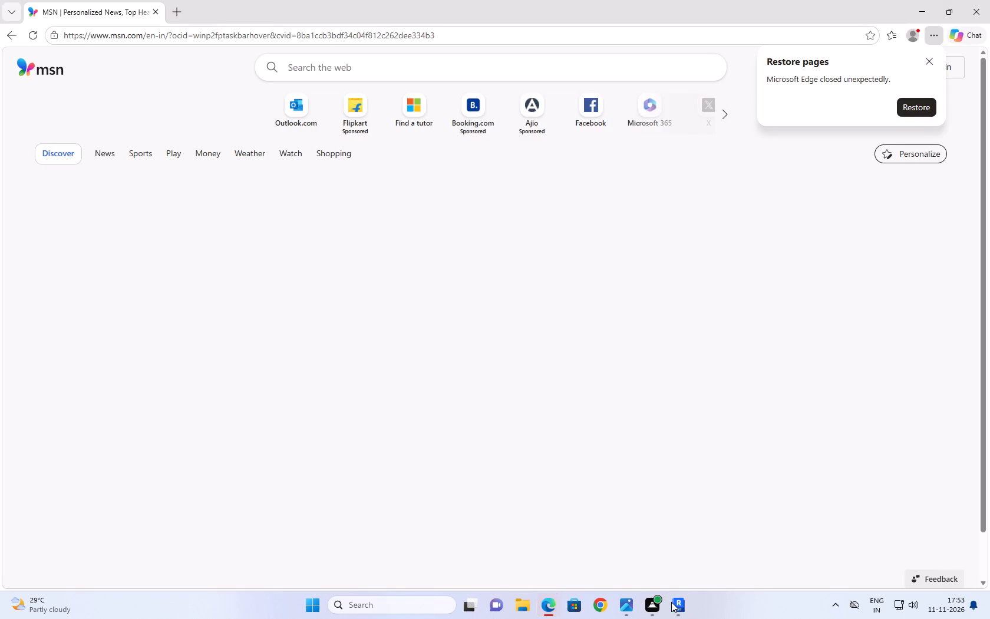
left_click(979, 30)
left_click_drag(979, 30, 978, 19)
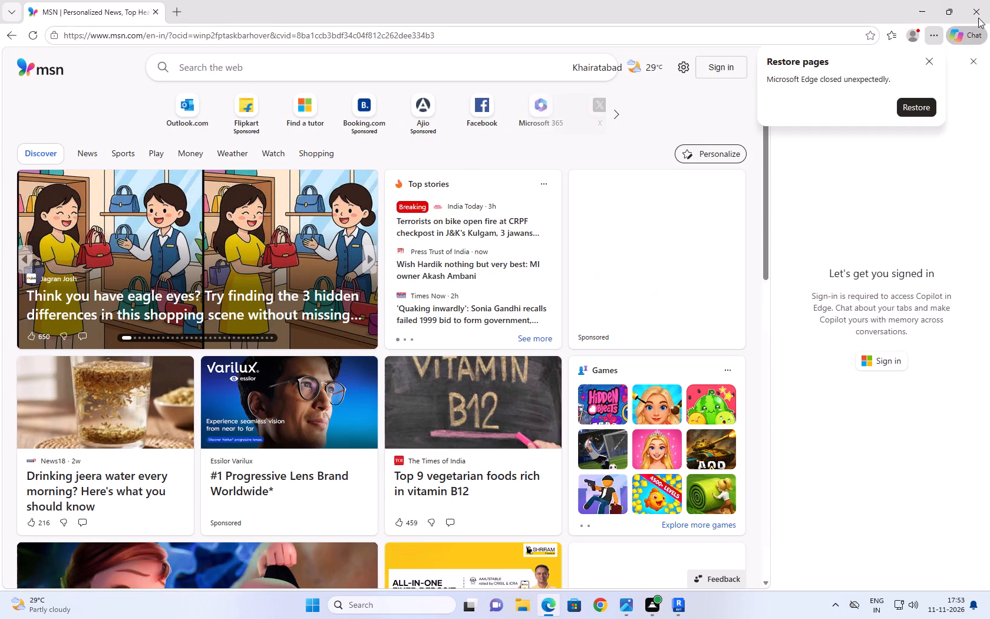
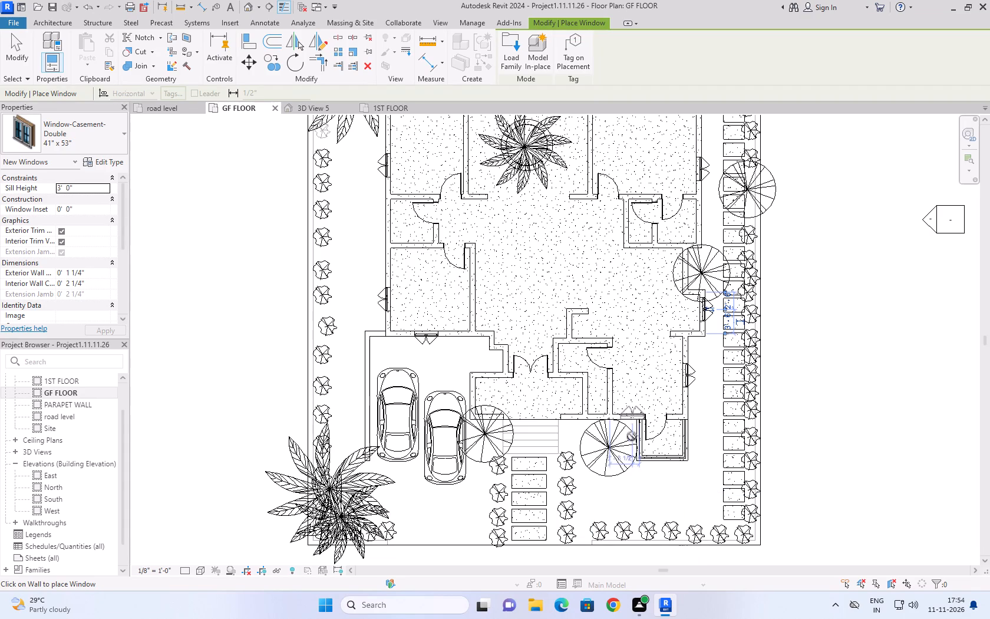
Place a 41" x 53" double casement window midway along the car porch's west wall, 9' 2 1/4" from each end.
scroll(489, 420, "up", 3)
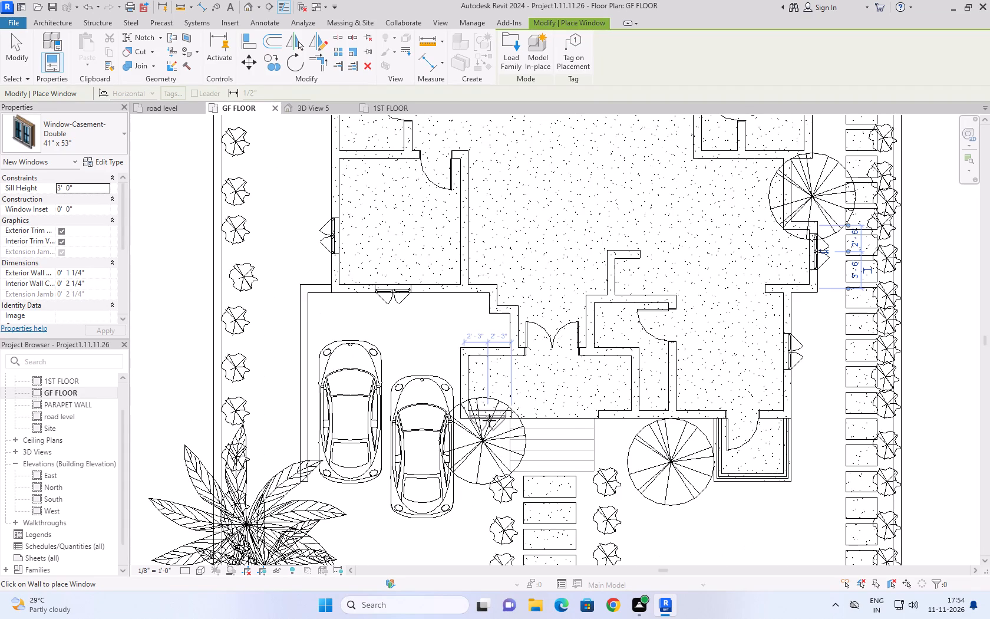
middle_click_drag(438, 344, 433, 404)
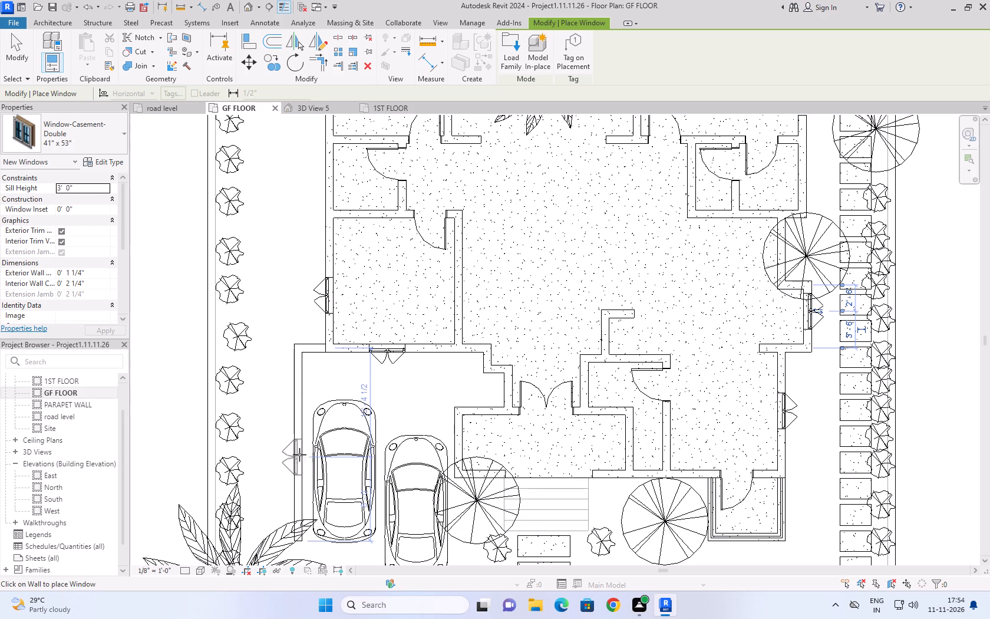
scroll(351, 394, "down", 4)
left_click(317, 420)
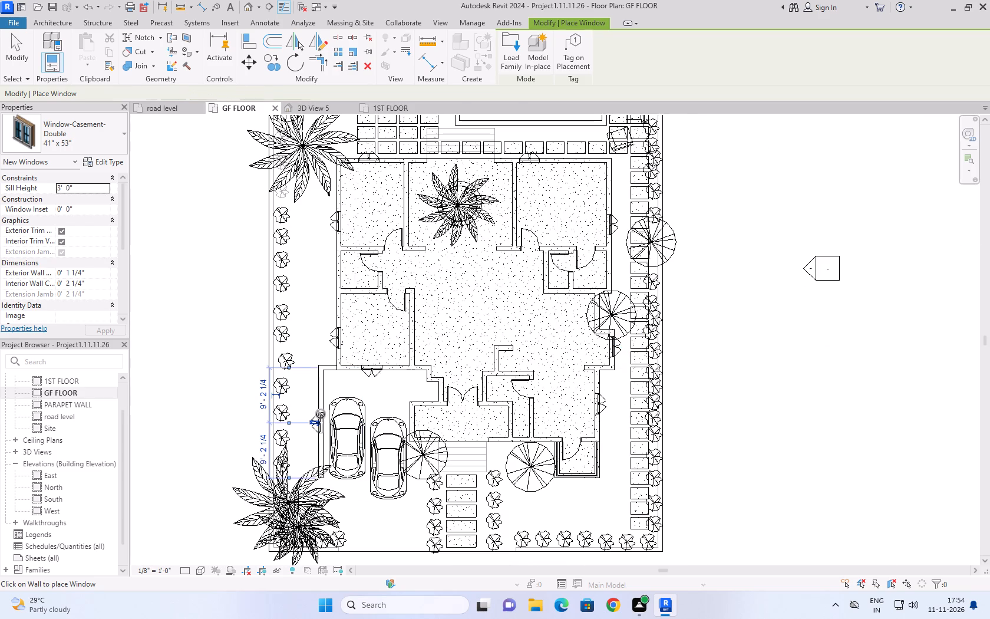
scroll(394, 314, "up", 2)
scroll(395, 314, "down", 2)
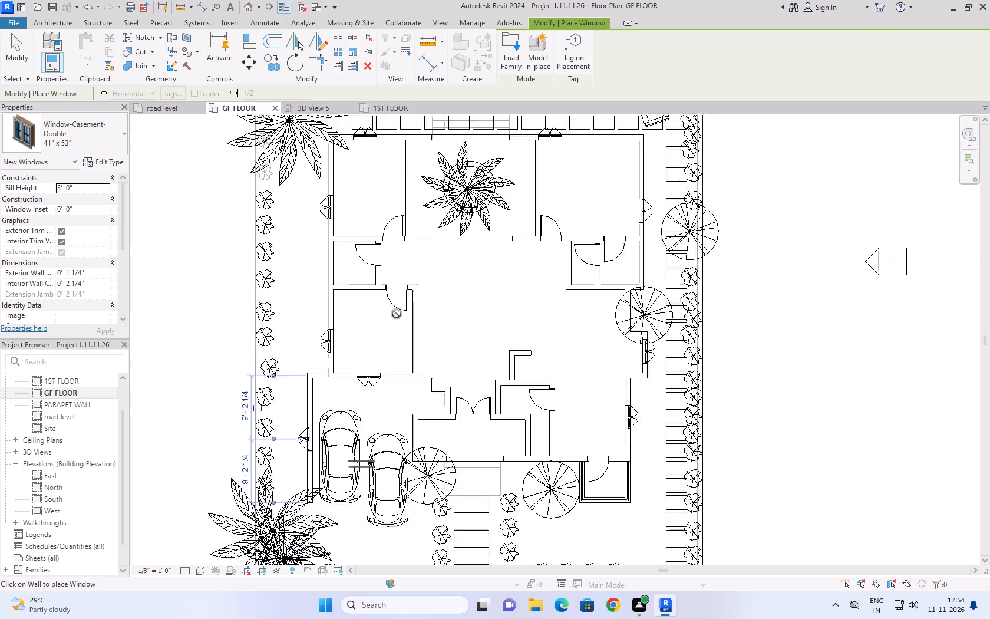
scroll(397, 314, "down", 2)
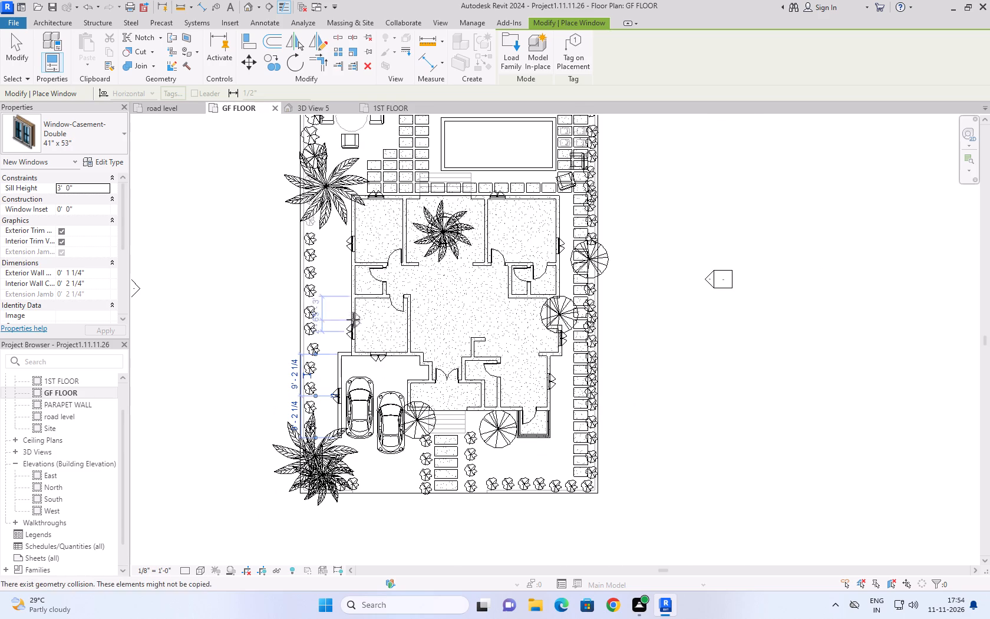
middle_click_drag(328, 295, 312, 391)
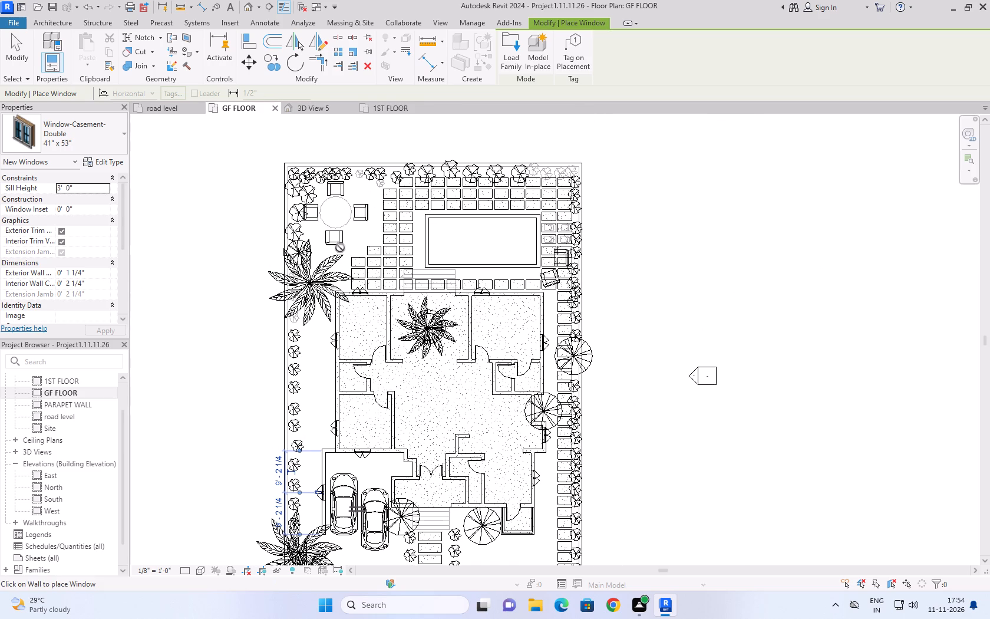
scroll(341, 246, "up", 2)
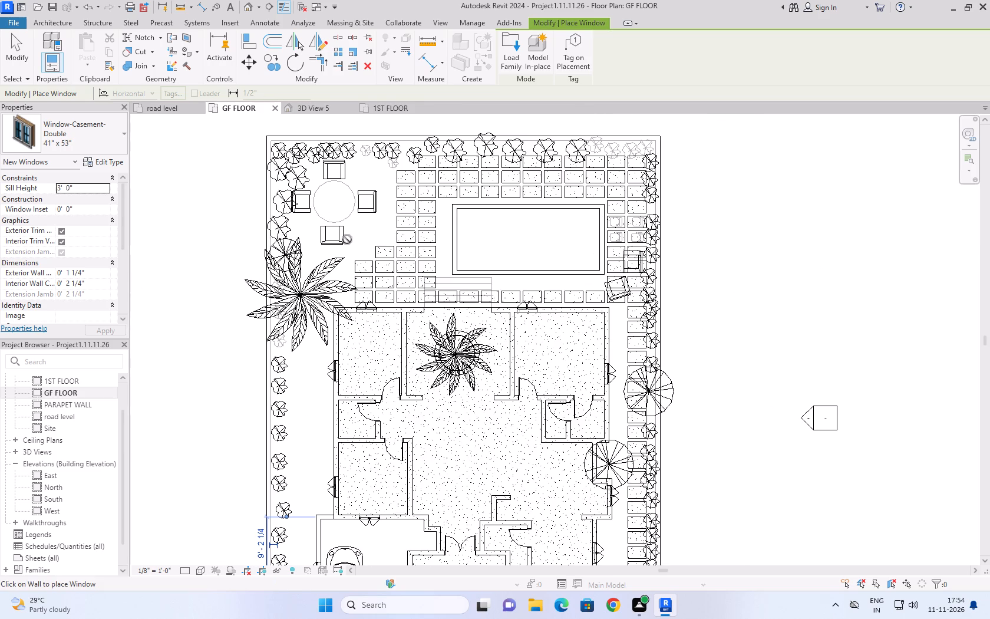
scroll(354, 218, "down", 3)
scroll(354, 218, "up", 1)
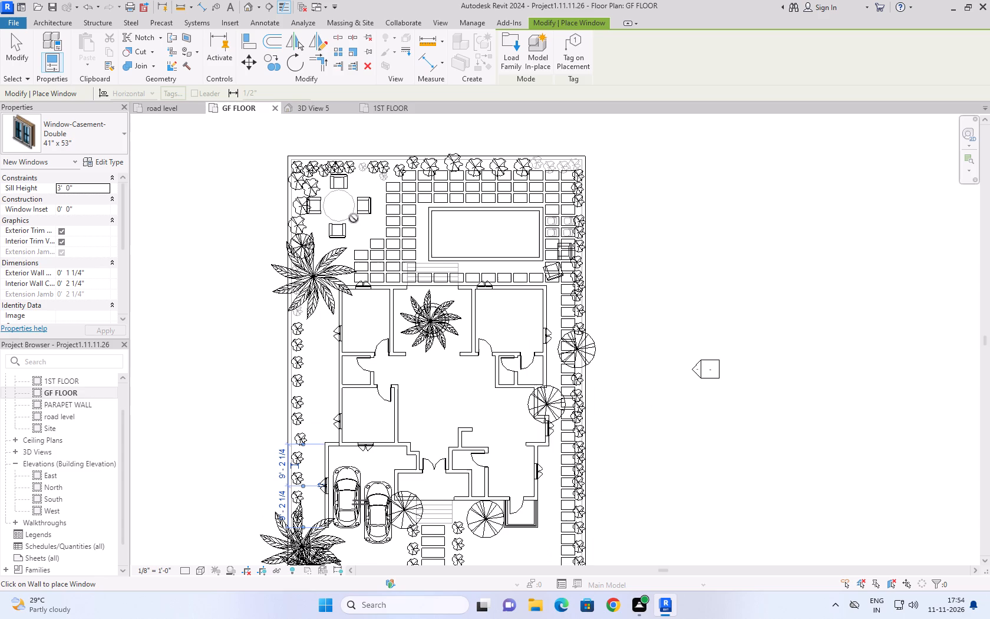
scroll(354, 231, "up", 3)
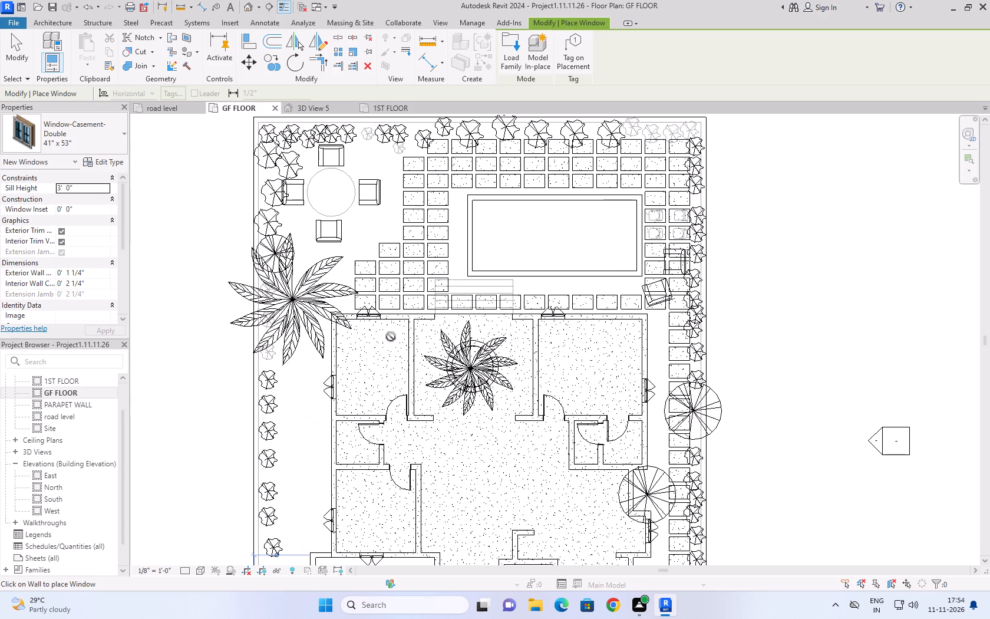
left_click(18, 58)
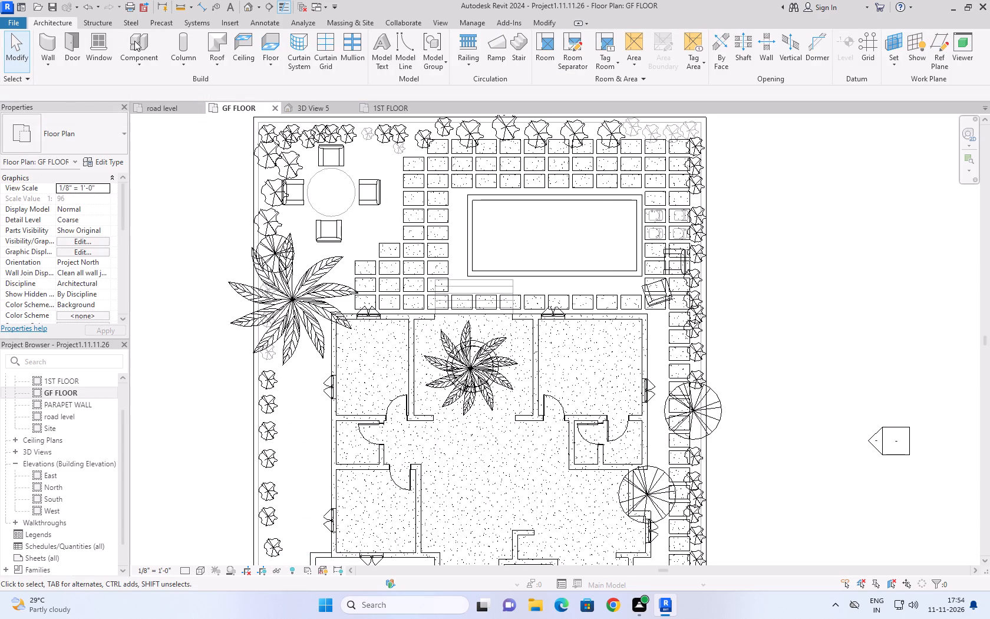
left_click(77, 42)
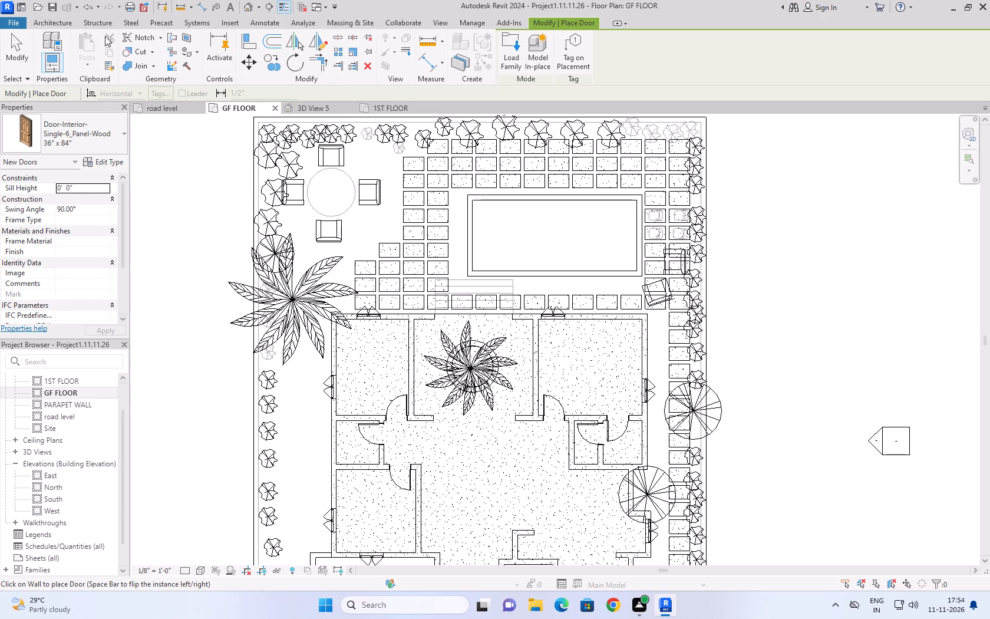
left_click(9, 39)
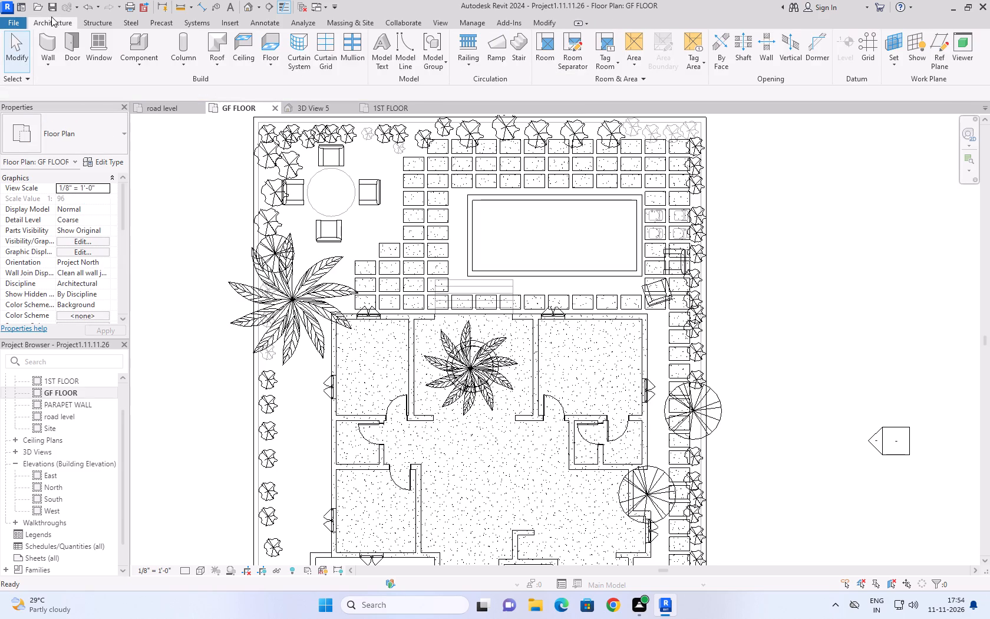
Load the Toilet-Domestic-3D family as a component from the US library's Plumbing, Architectural, Fixtures, Water Closets folder.
left_click(153, 68)
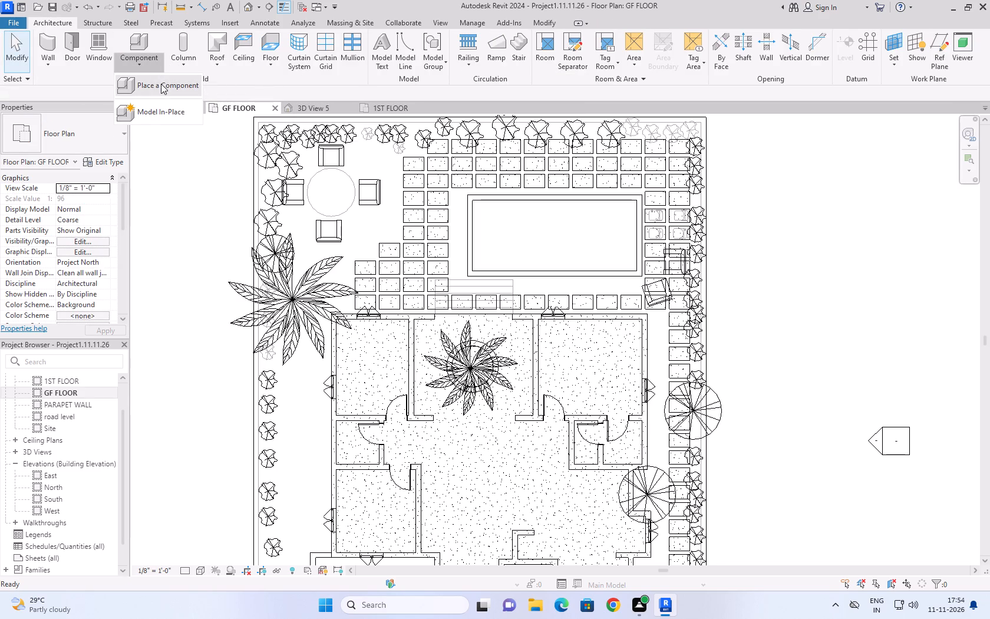
left_click(172, 84)
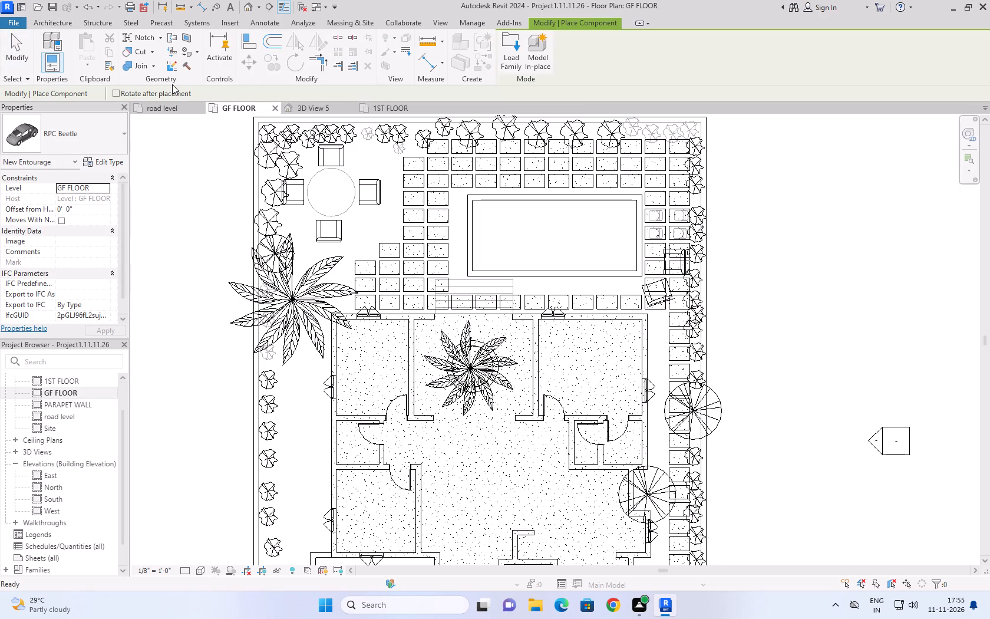
left_click(514, 50)
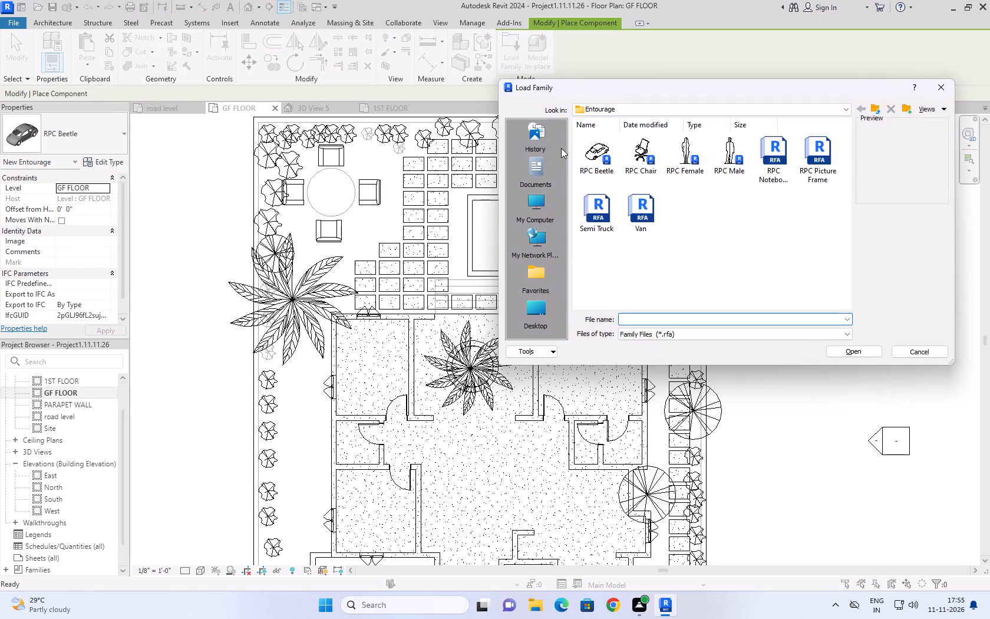
double_click(527, 300)
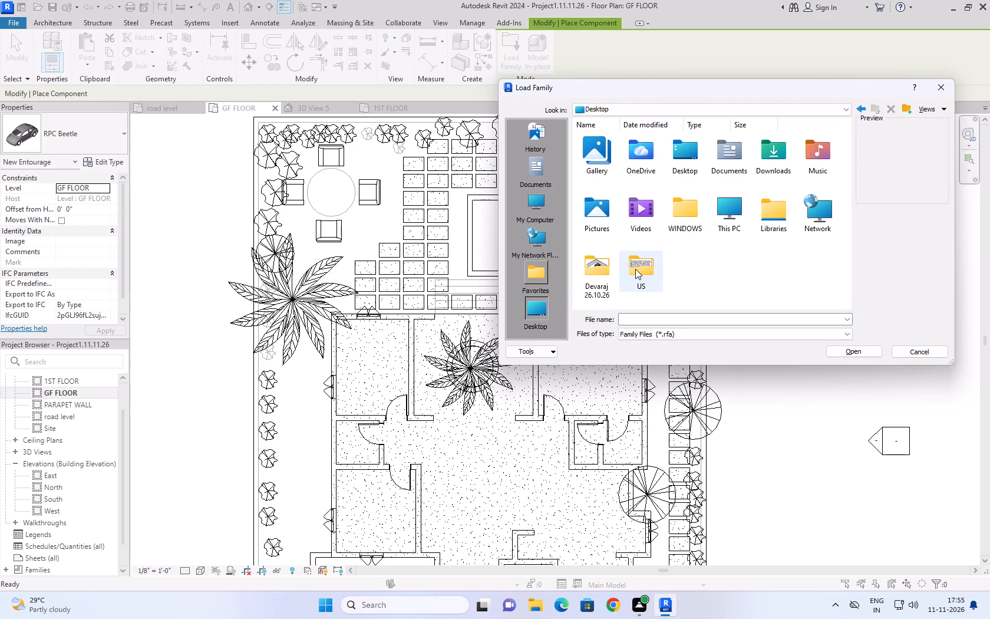
double_click(636, 269)
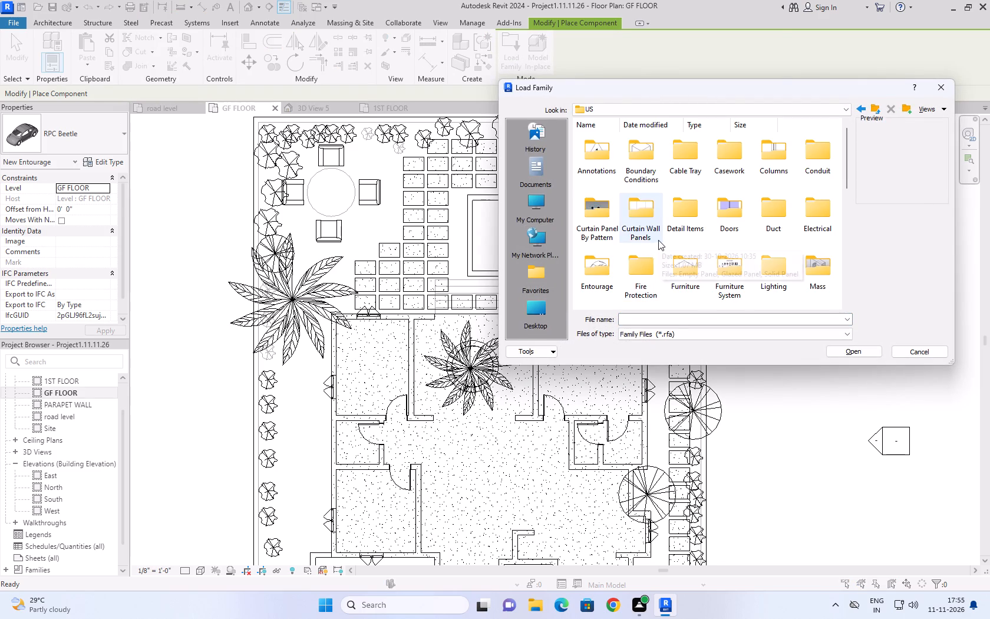
scroll(658, 240, "down", 2)
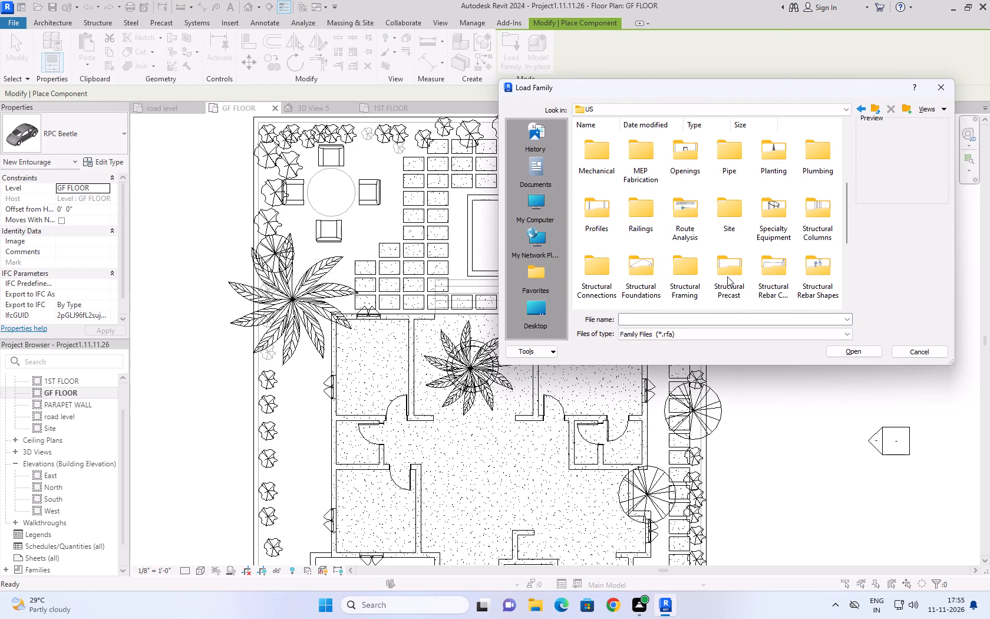
scroll(727, 278, "down", 2)
scroll(727, 278, "up", 3)
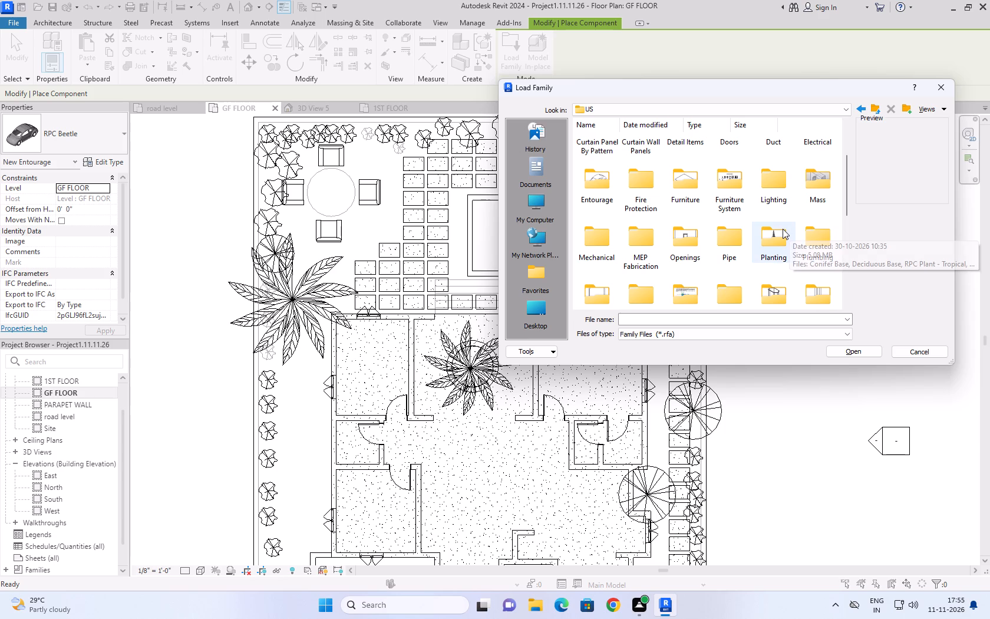
double_click(816, 244)
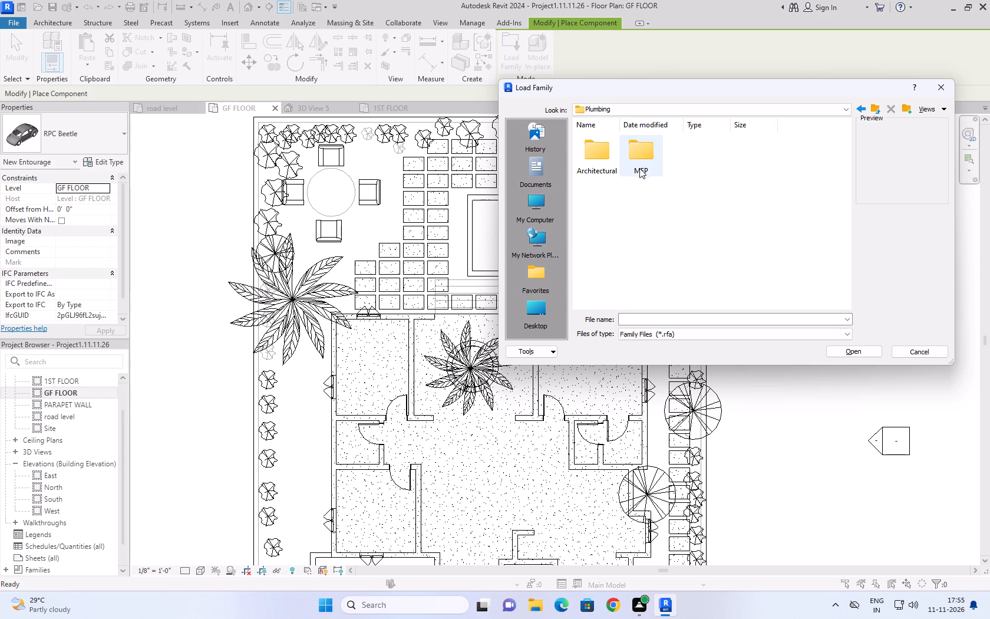
double_click(609, 166)
double_click(648, 162)
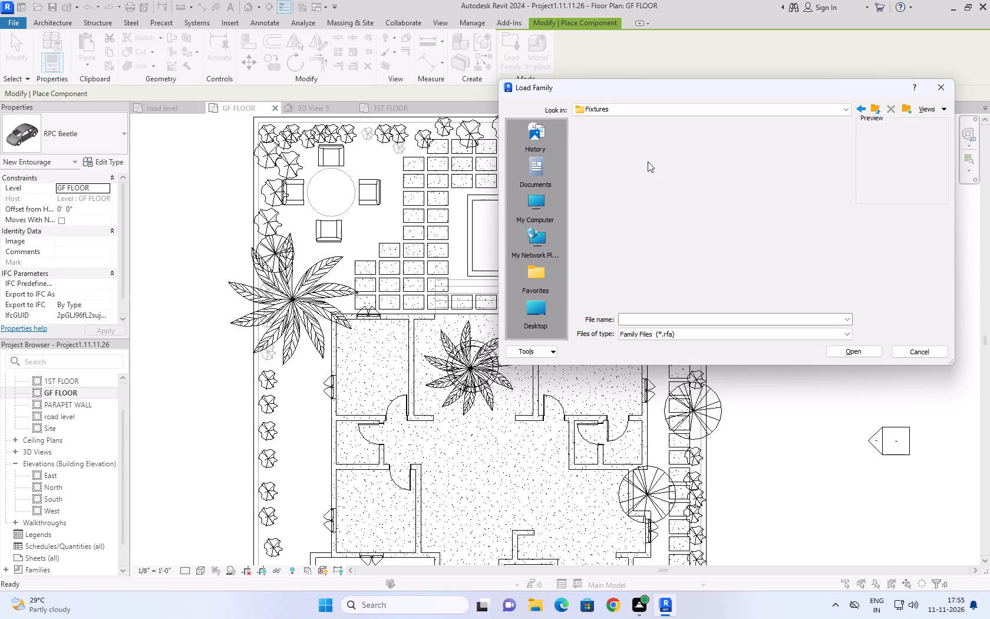
double_click(596, 217)
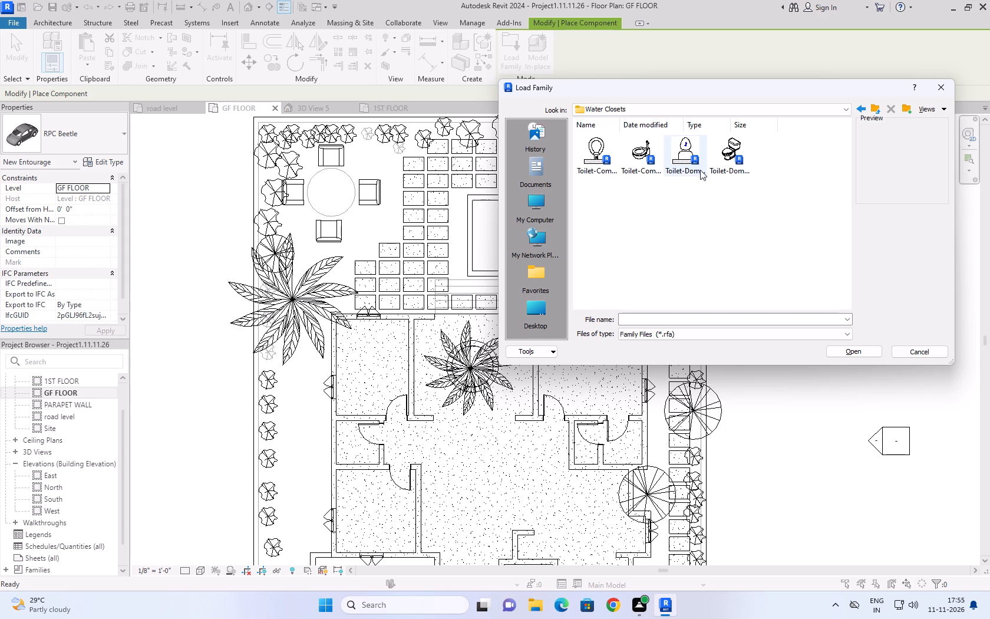
left_click(720, 157)
left_click(843, 348)
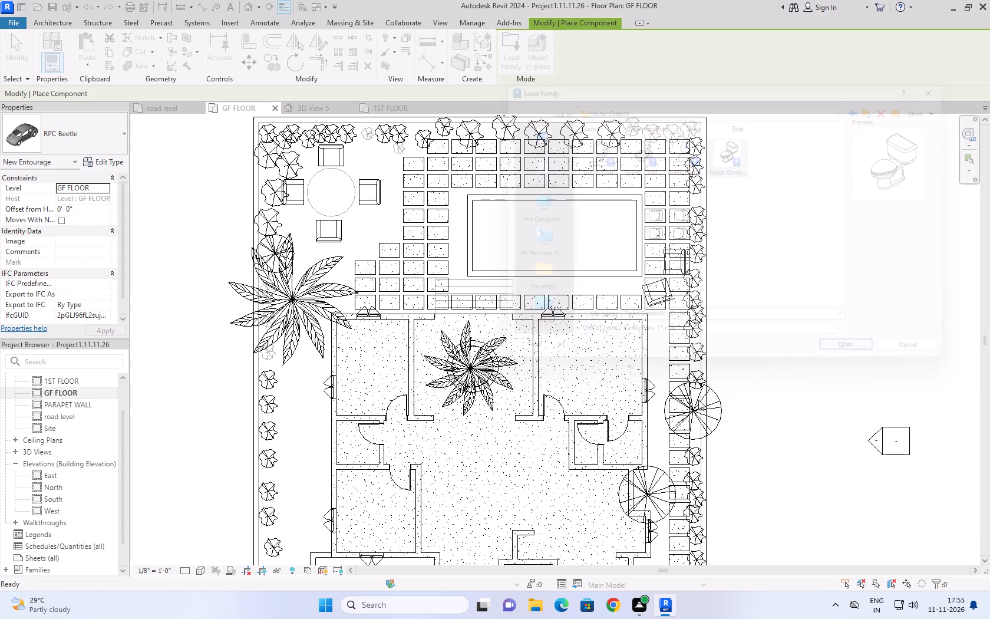
Place a Toilet-Domestic-3D against the south wall of the east bathroom, facing north, about 4' 0" from the partition wall.
scroll(622, 467, "up", 7)
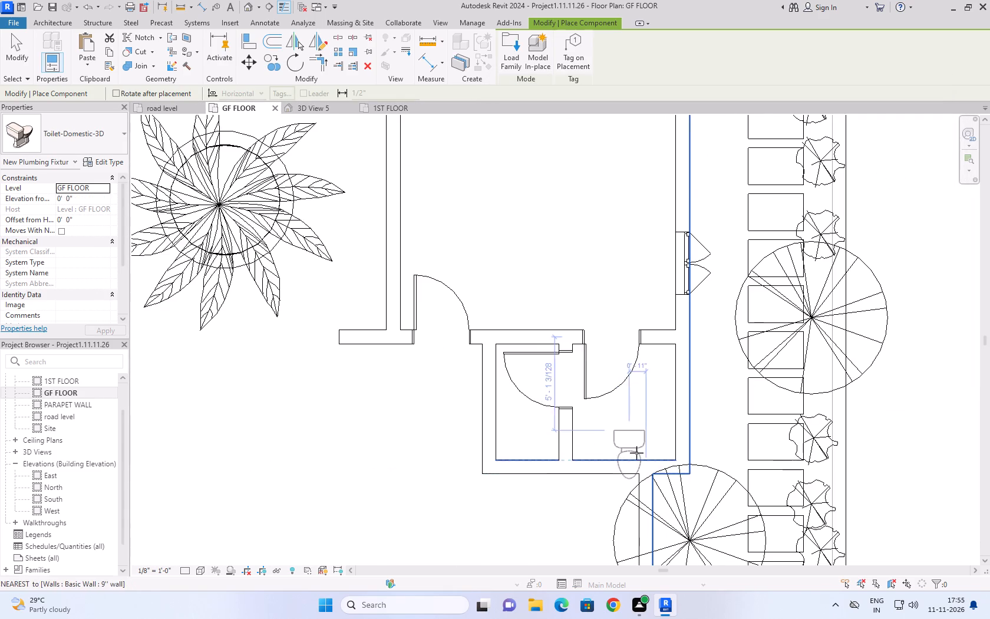
key("space")
key("space")
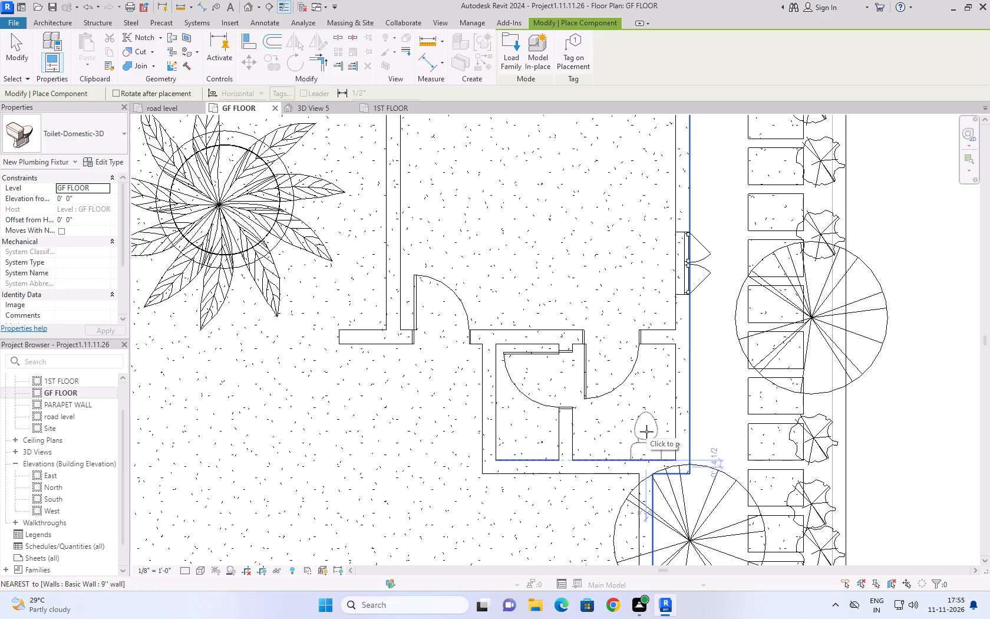
left_click(640, 431)
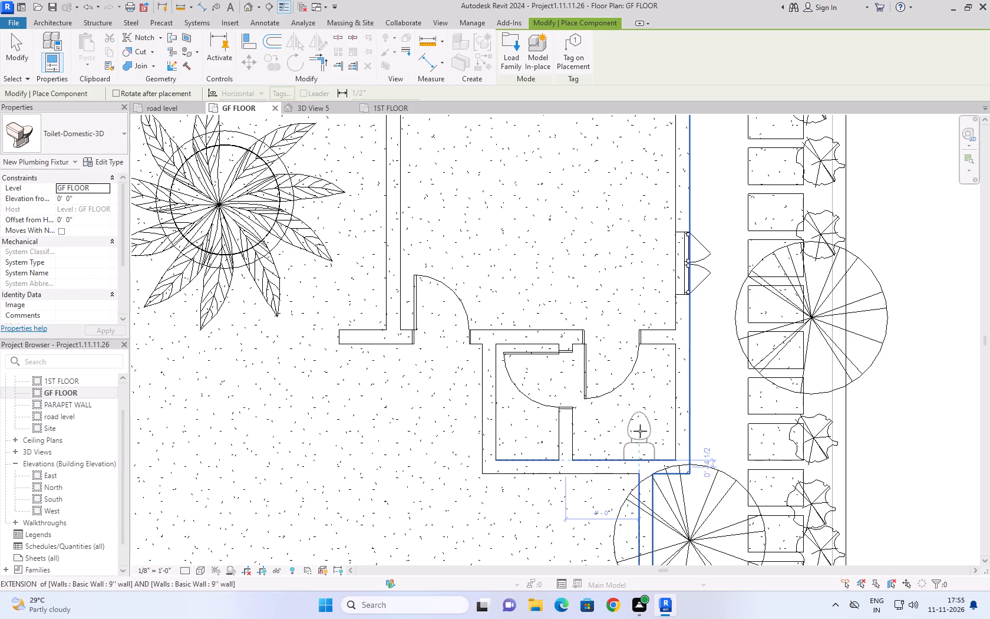
Place a Toilet-Domestic-3D against the west wall of the west bathroom, facing east, about 3' 11" from its north wall.
scroll(666, 377, "down", 7)
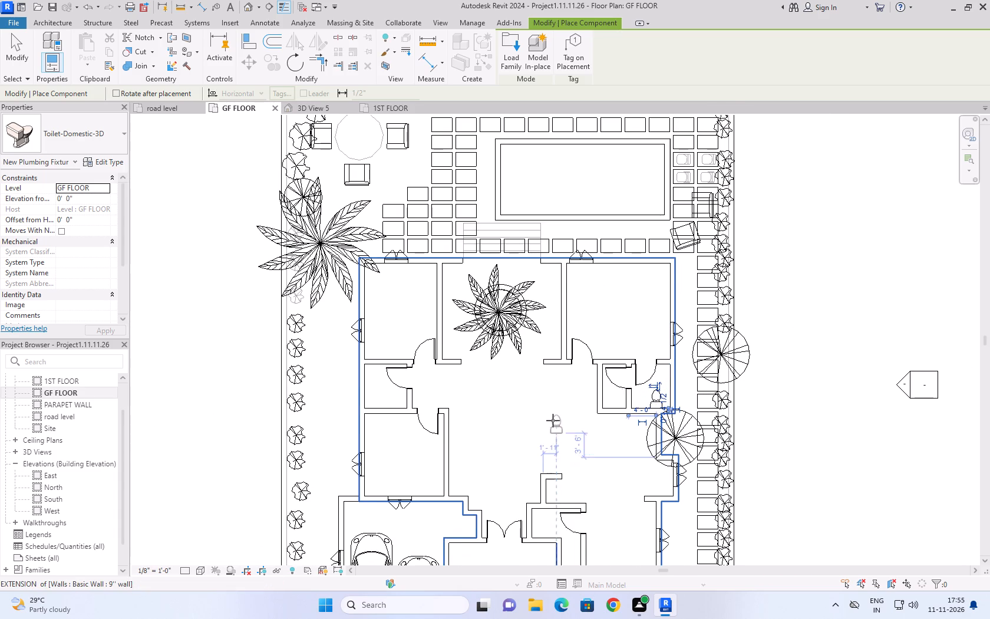
scroll(372, 385, "up", 7)
key("space")
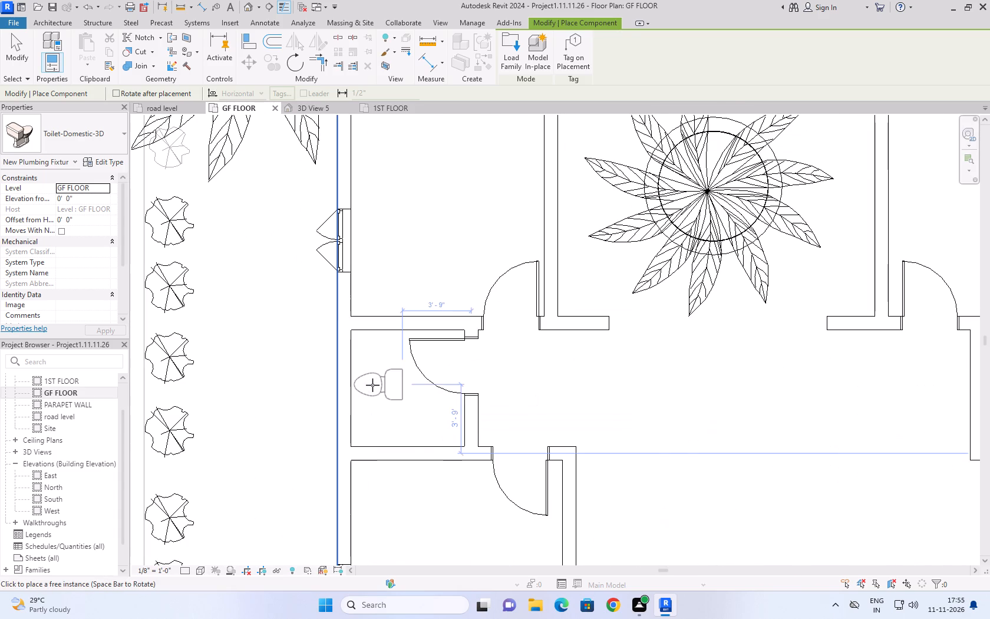
key("space")
key("space")
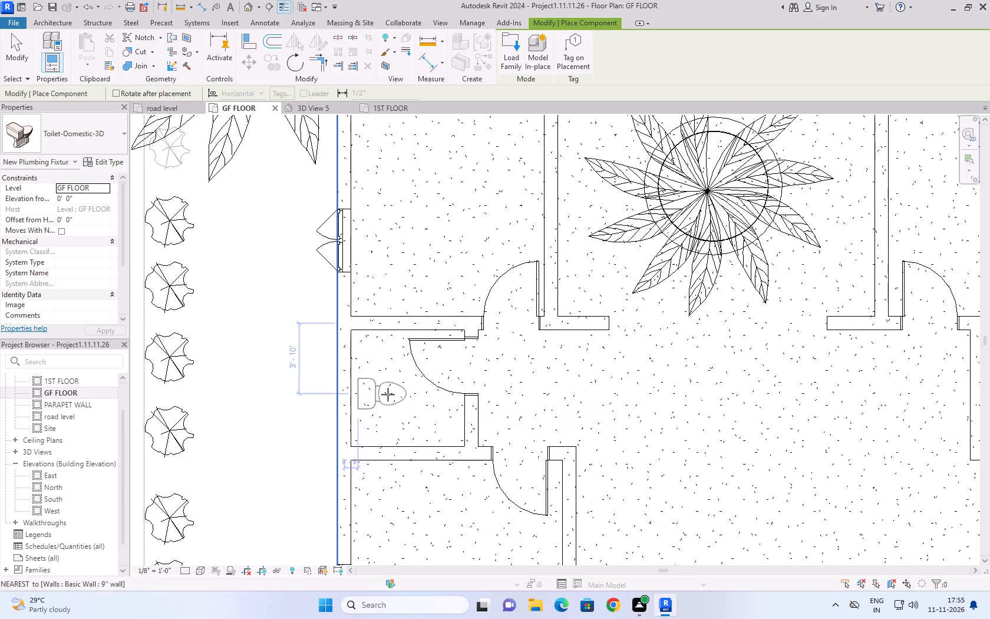
left_click(379, 395)
scroll(472, 370, "down", 4)
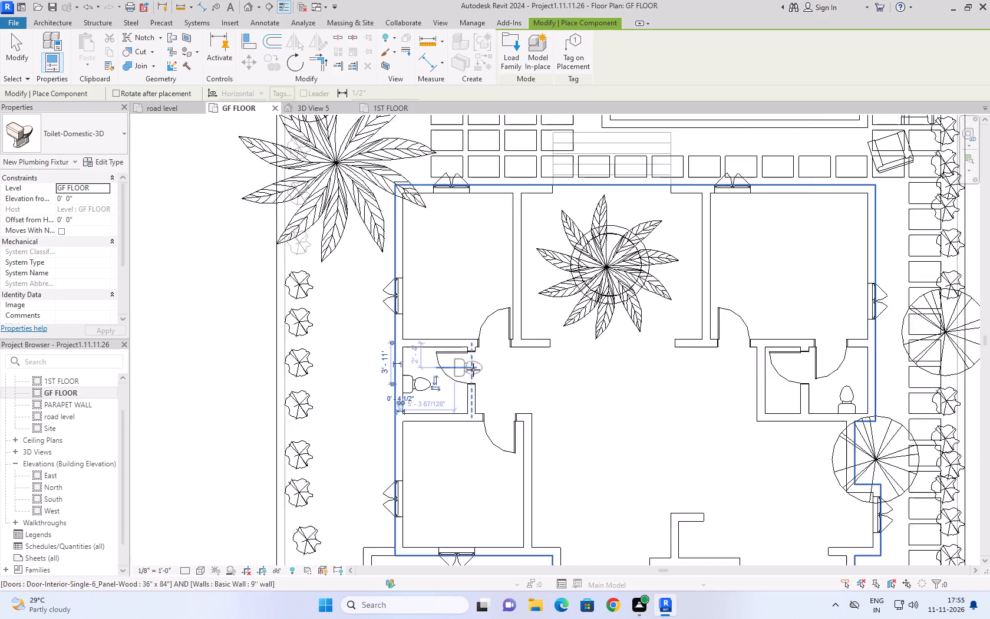
scroll(473, 370, "down", 6)
scroll(513, 441, "down", 2)
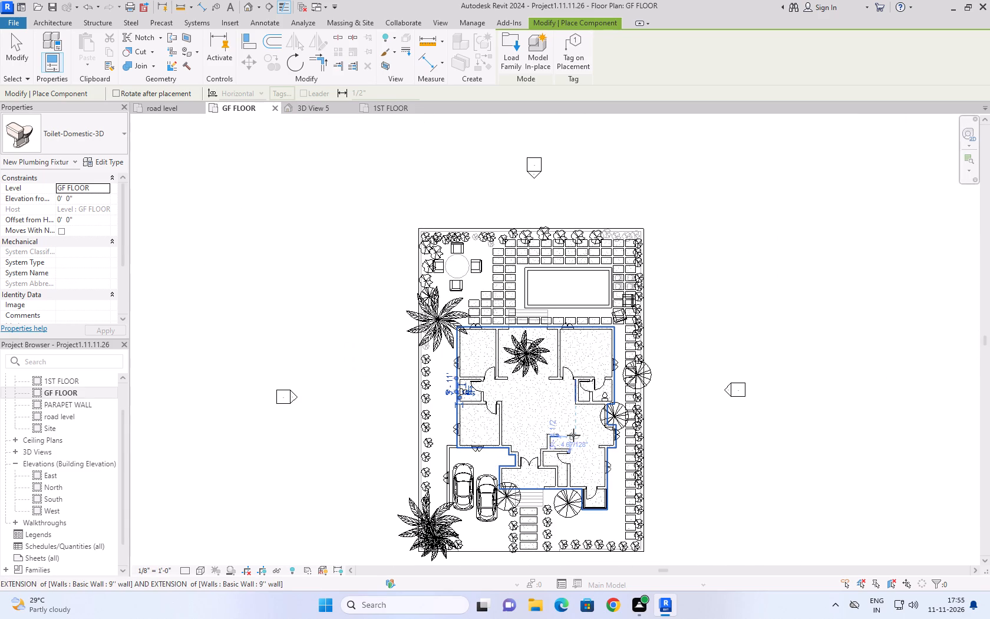
scroll(573, 435, "up", 4)
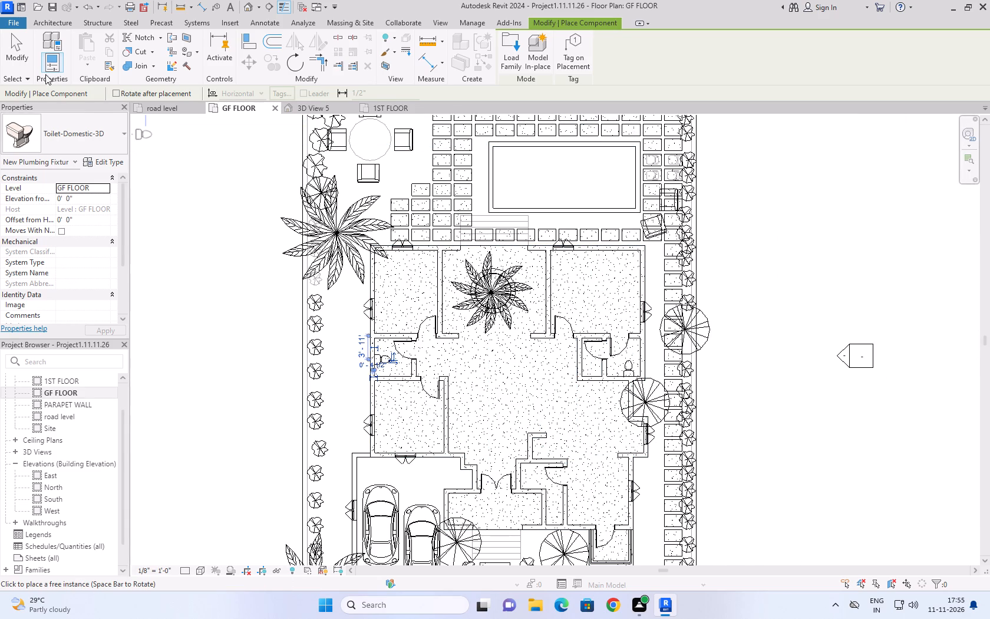
left_click(25, 55)
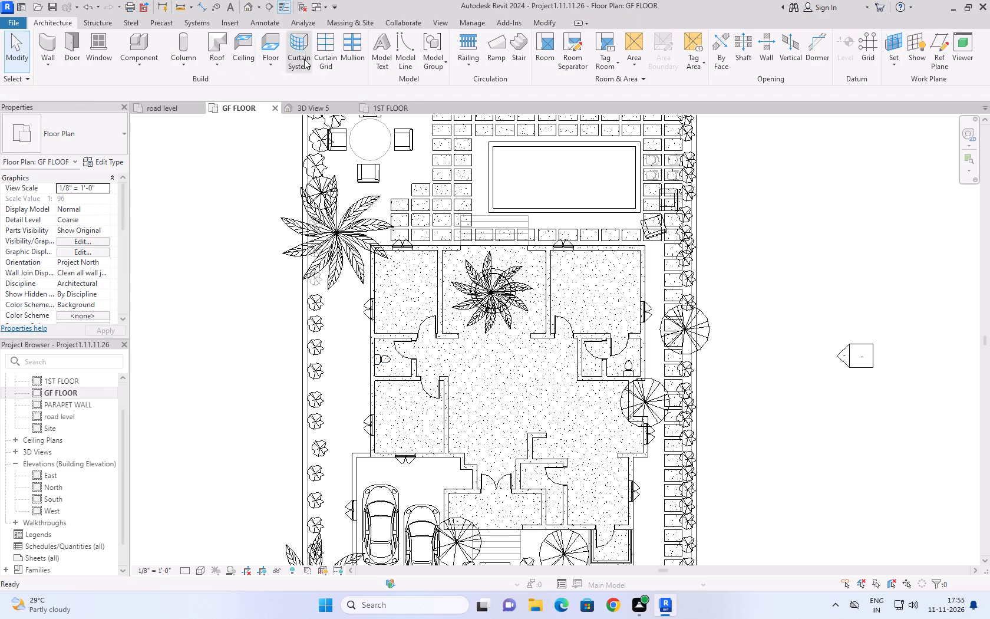
Load the Counter Top w Sink Hole family as a component from the US library's Casework, Counter Tops folder.
left_click(136, 68)
left_click(158, 80)
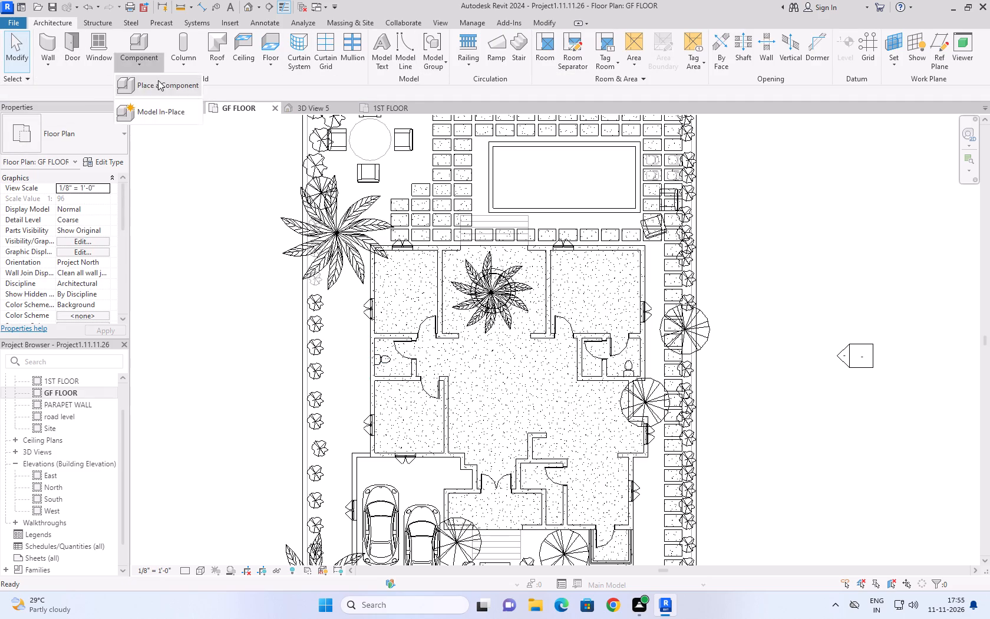
left_click(517, 44)
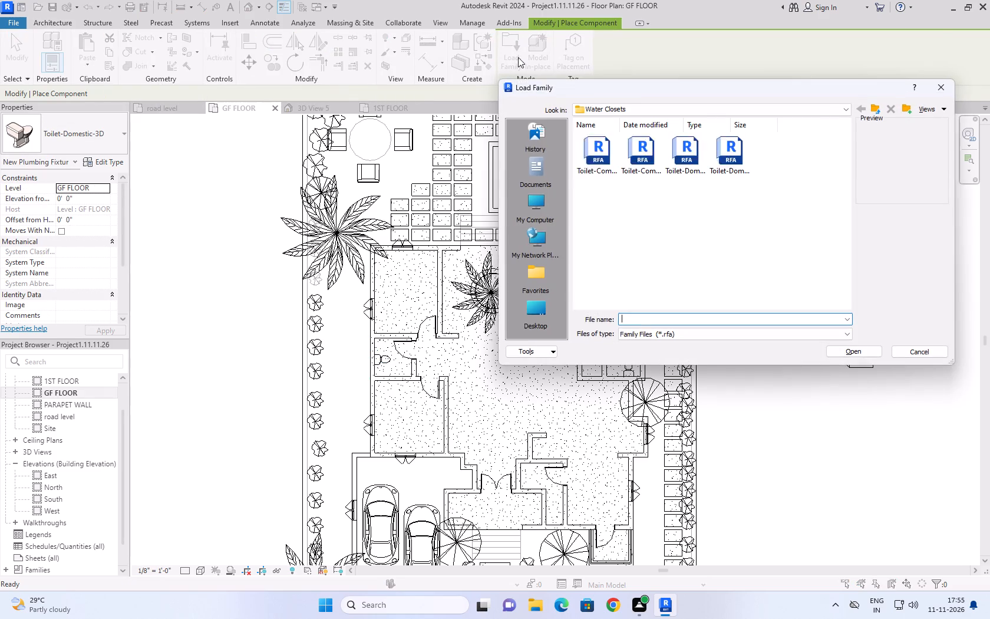
left_click(877, 108)
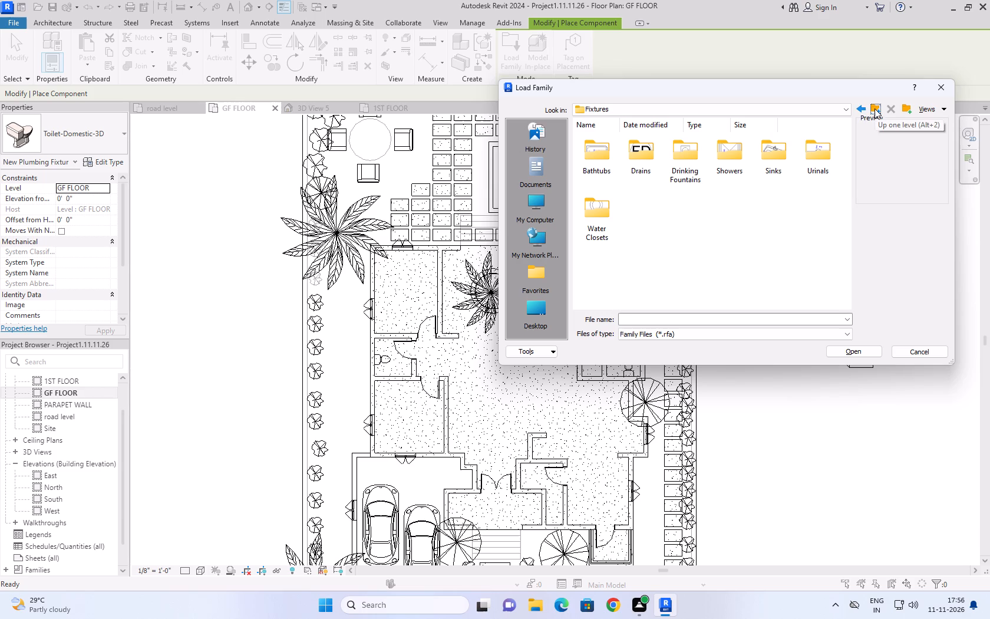
left_click(874, 108)
left_click(875, 109)
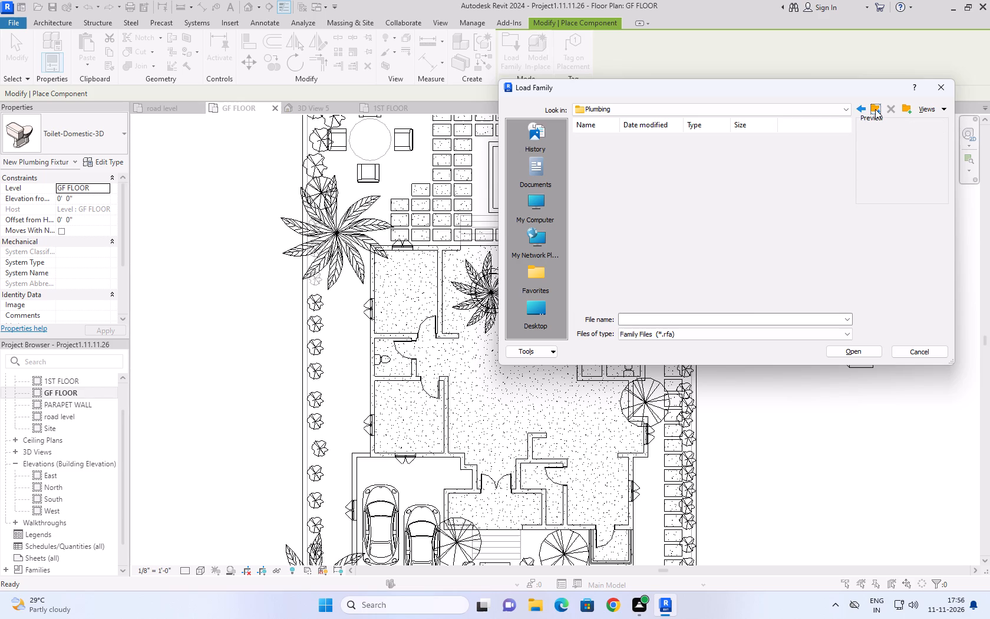
left_click(875, 109)
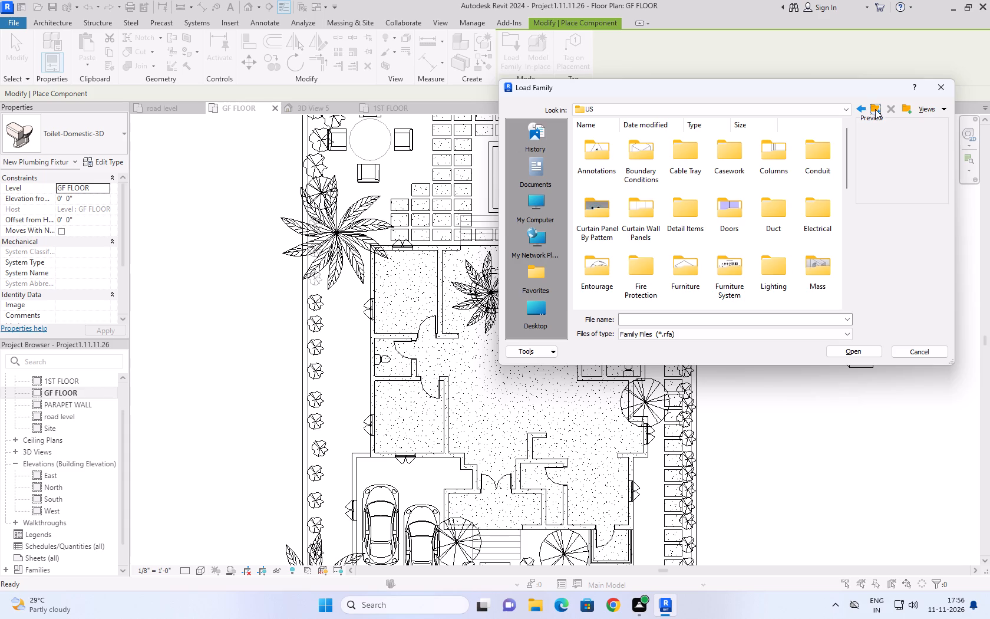
double_click(735, 165)
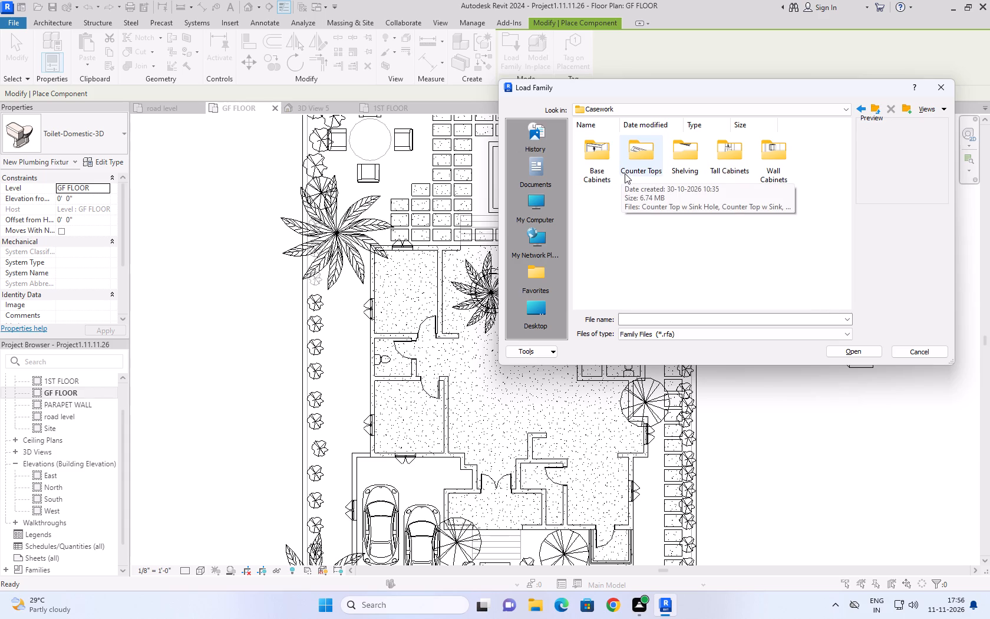
double_click(608, 169)
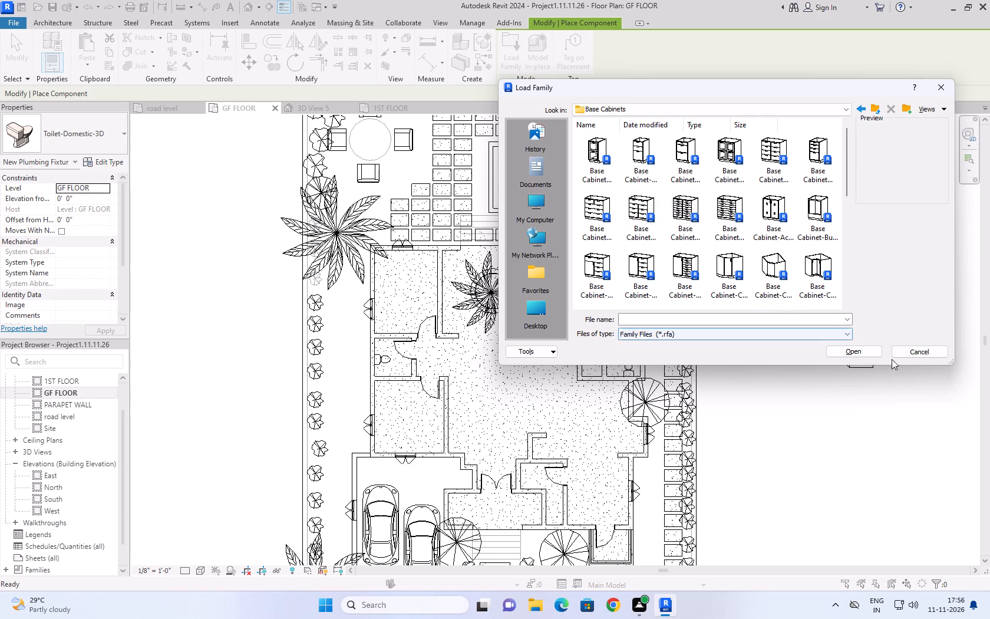
left_click(861, 109)
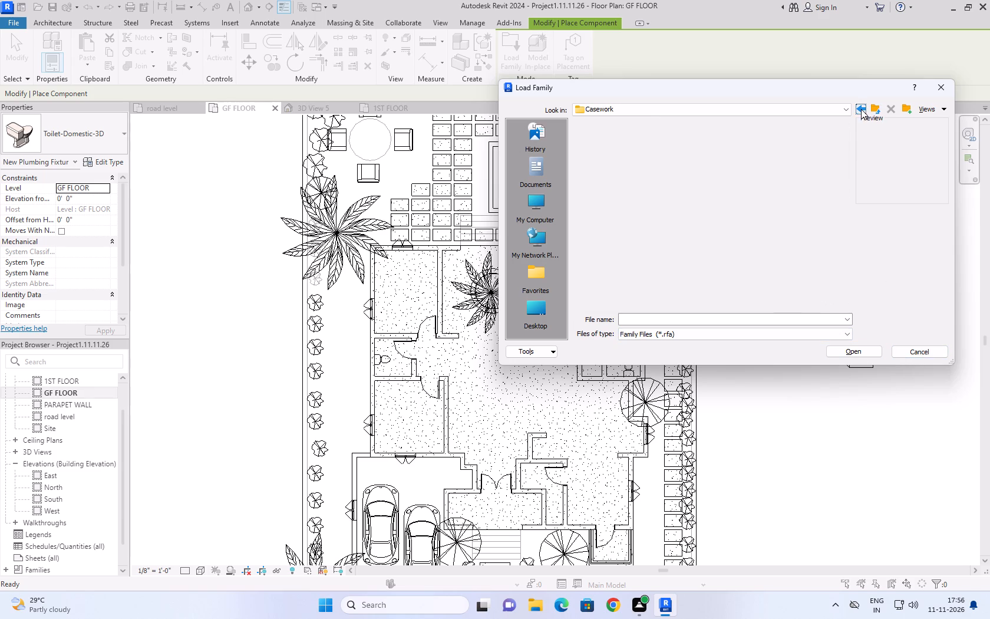
double_click(651, 149)
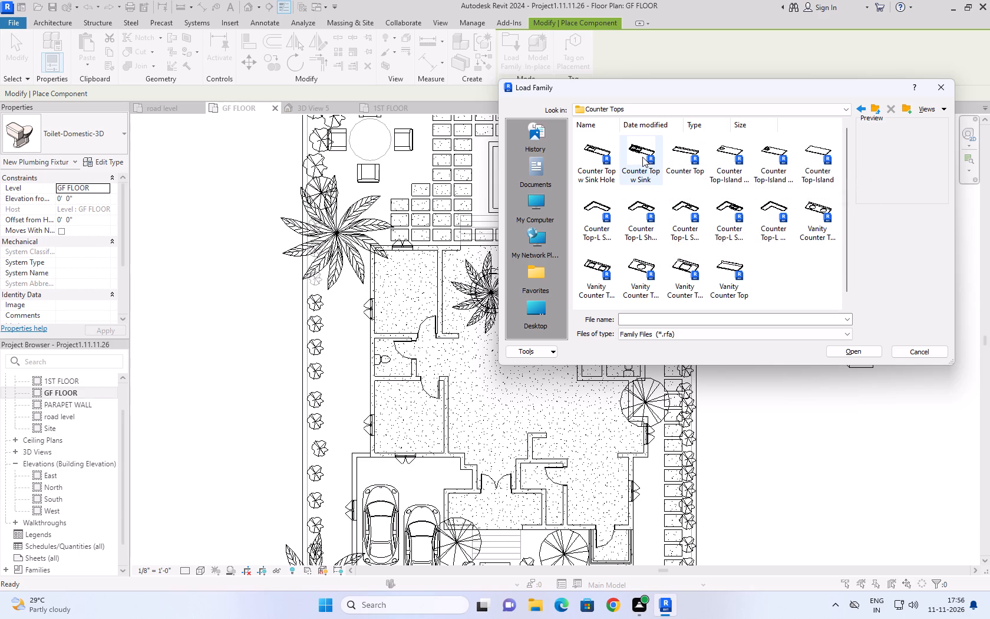
left_click(585, 153)
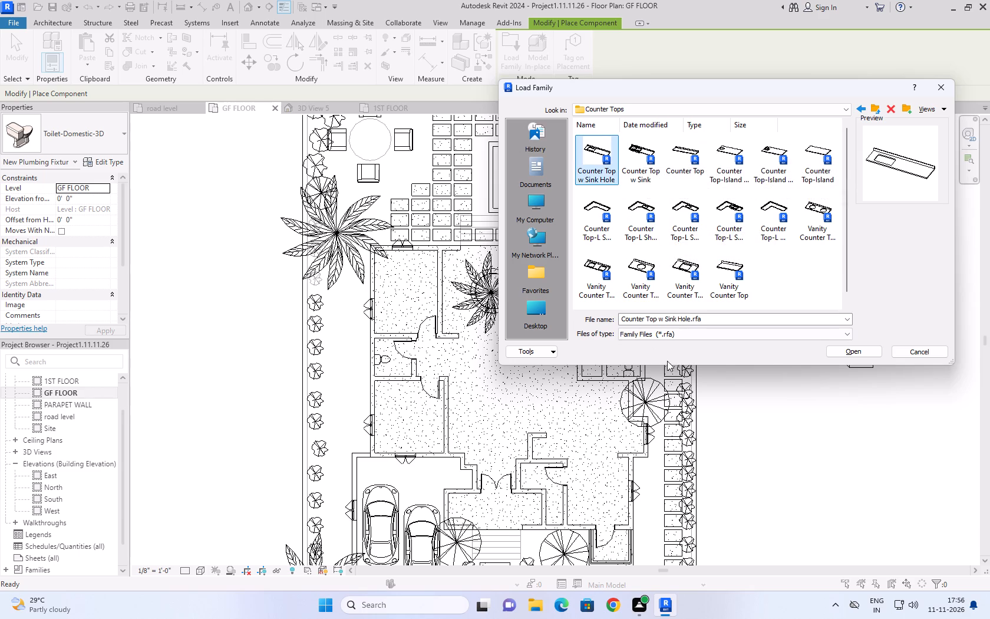
left_click(840, 345)
Place a 24" Depth Counter Top w Sink Hole running north-south along the east wall of the southeast room, beside its window.
scroll(618, 535, "up", 2)
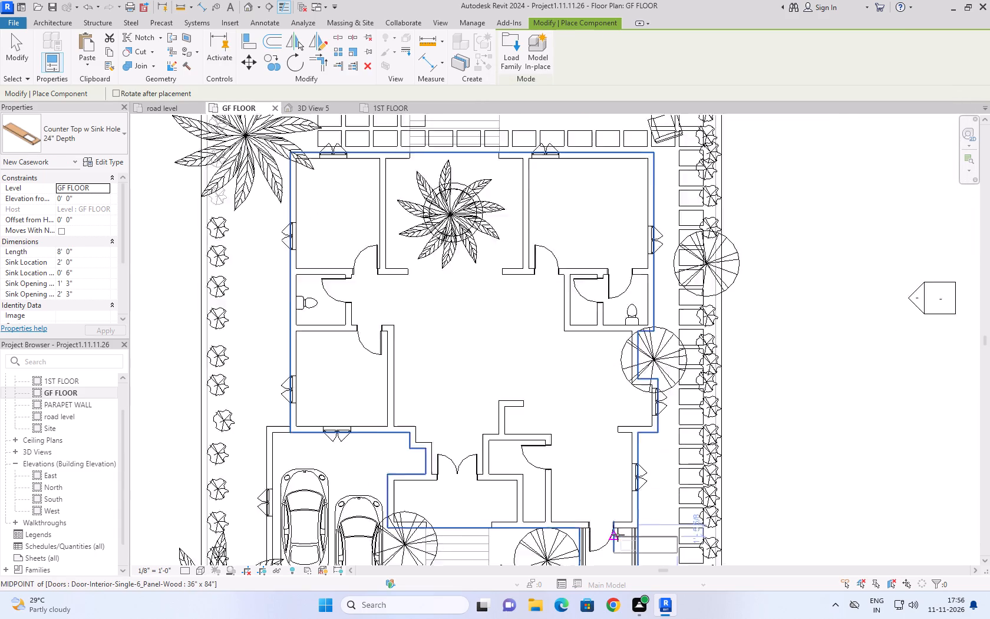
scroll(618, 535, "up", 7)
key("space")
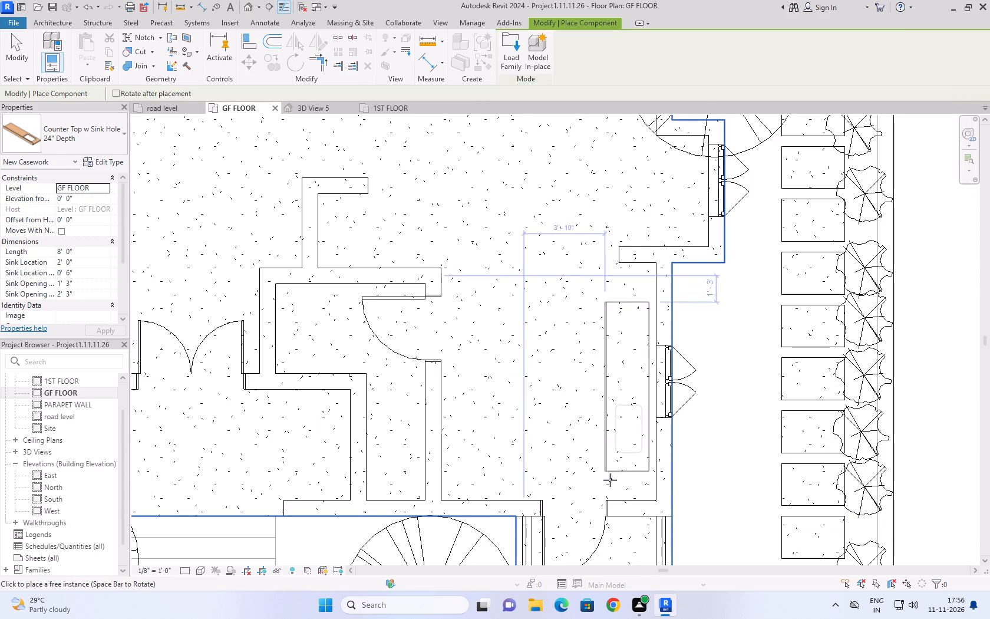
key("space")
key("space")
key("space")
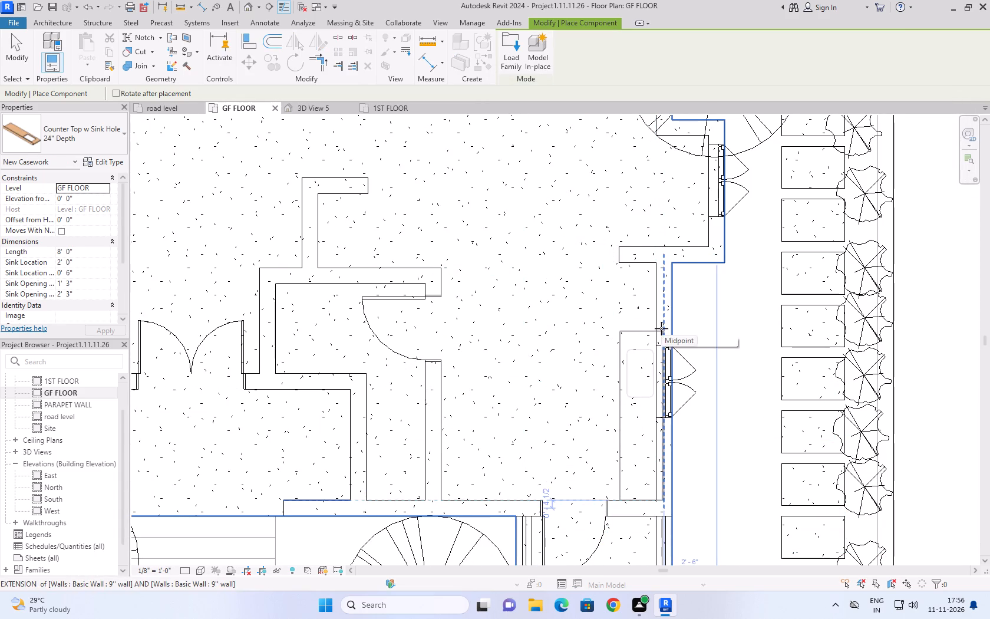
scroll(658, 328, "up", 5)
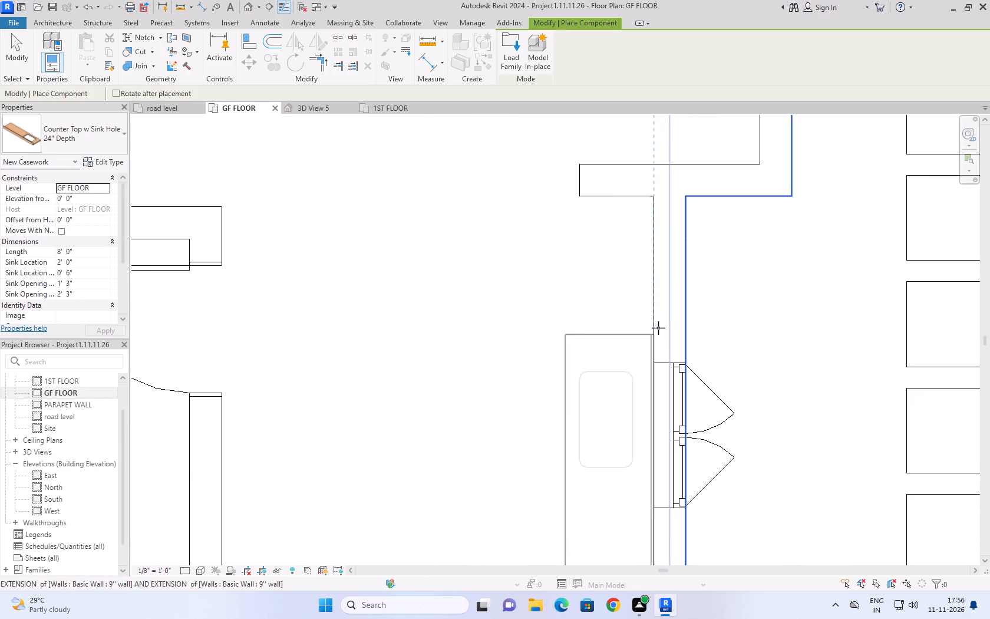
left_click(658, 328)
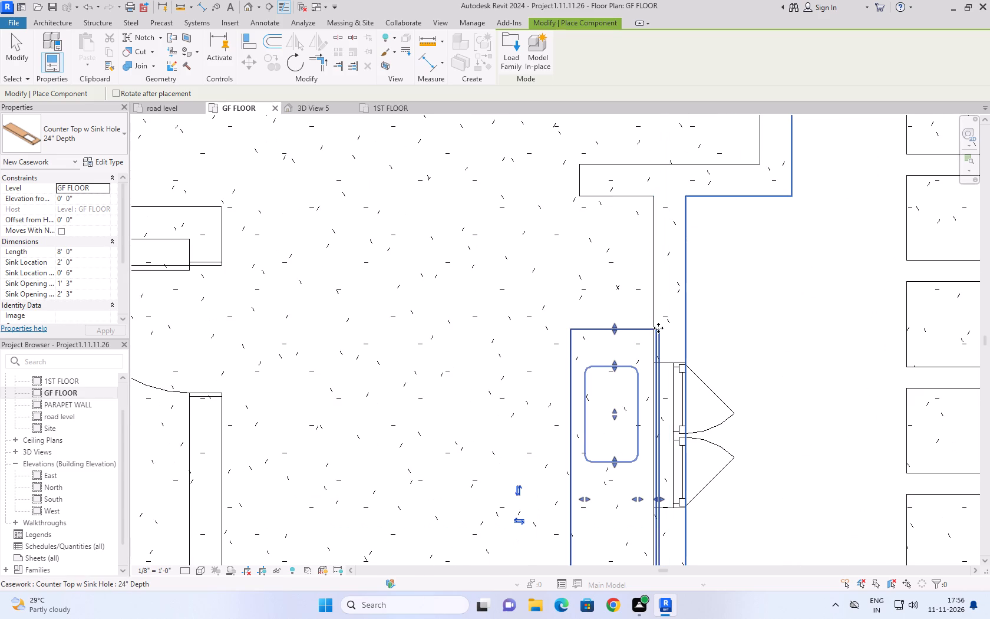
key("Escape")
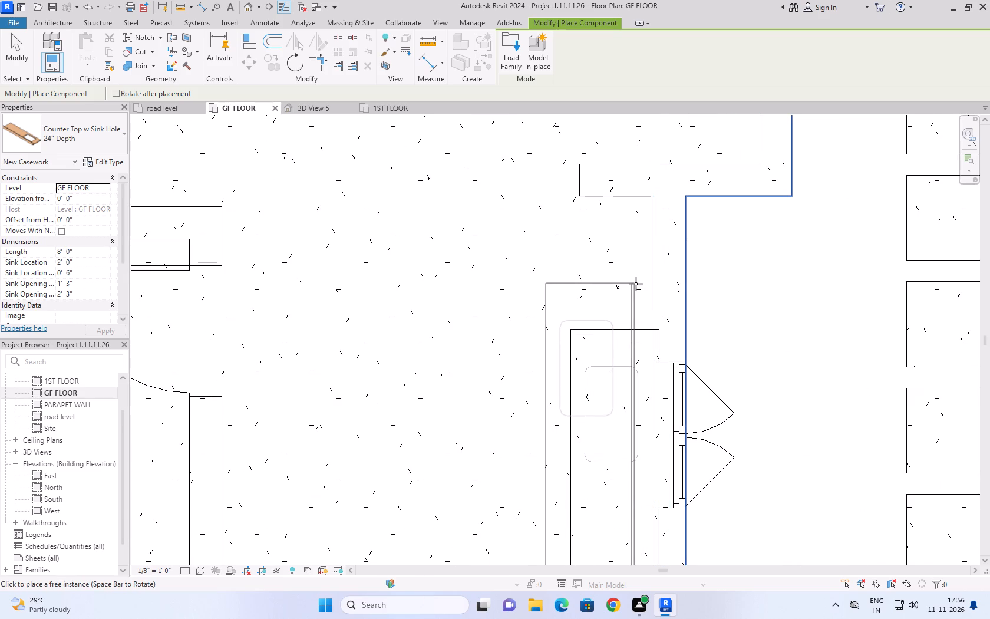
left_click(0, 50)
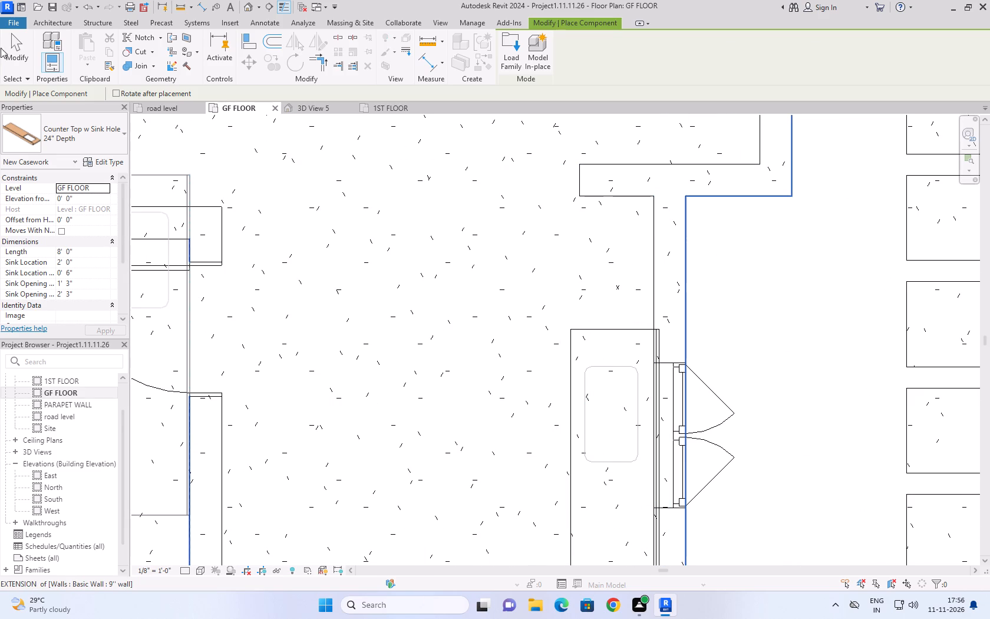
left_click(4, 47)
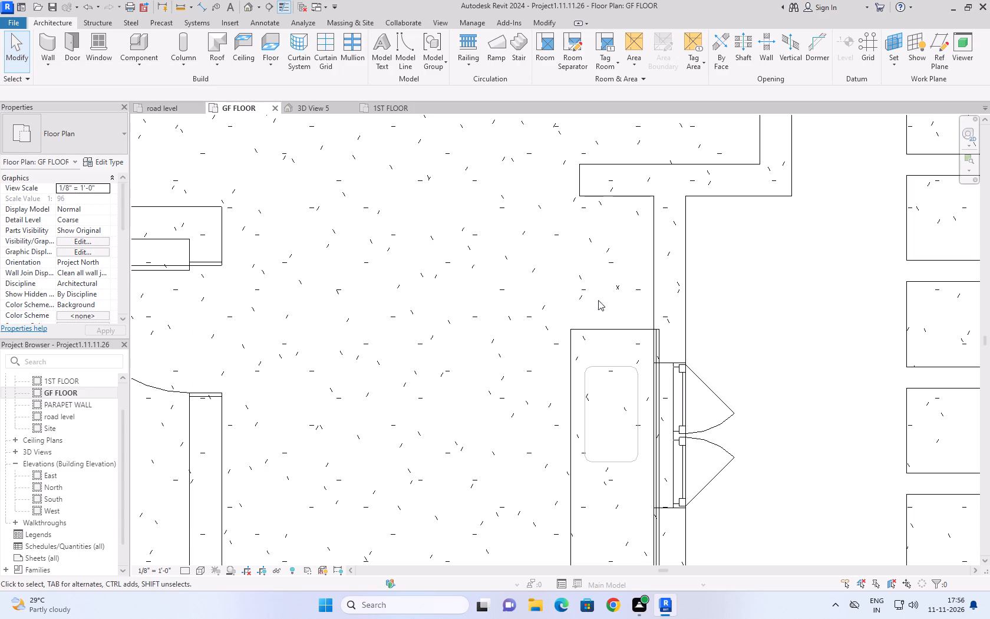
Nudge the countertop west so its back edge sits flush with the east wall's inner face.
left_click(639, 331)
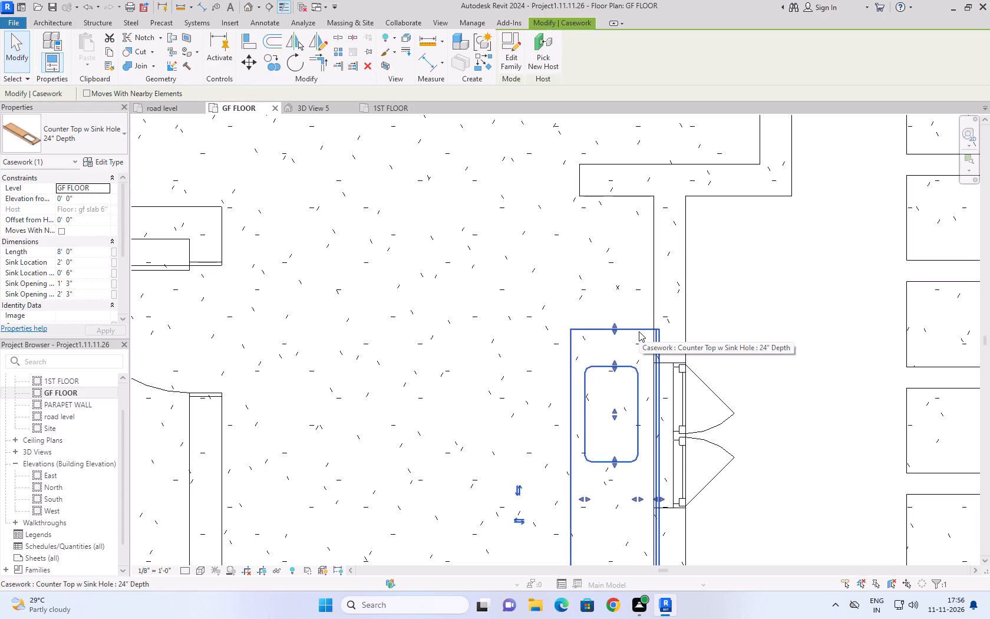
key("Left")
key("Left")
key("Left")
key("Left")
key("Left")
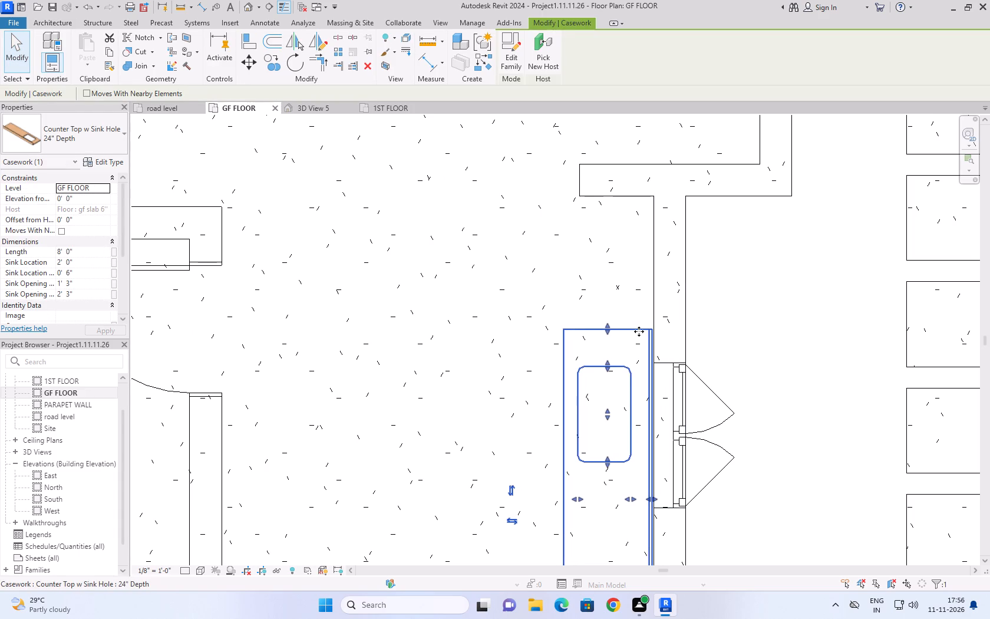
key("Right")
key("Right")
left_click(740, 281)
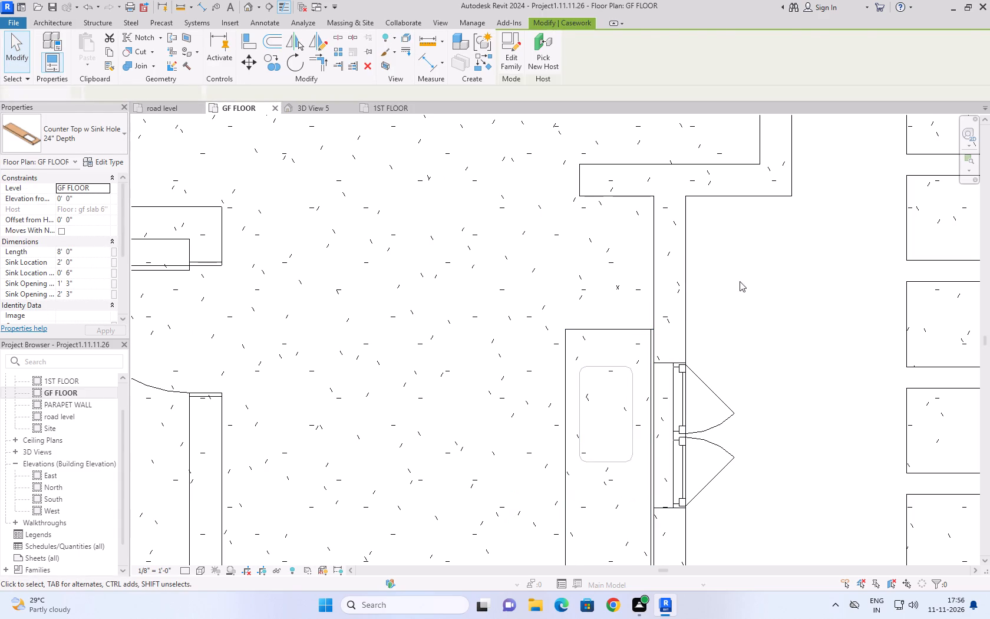
Stretch the countertop's north end to the north wall's inner face, making it 11' 1 1/2" long.
left_click(627, 327)
left_click_drag(608, 327, 603, 200)
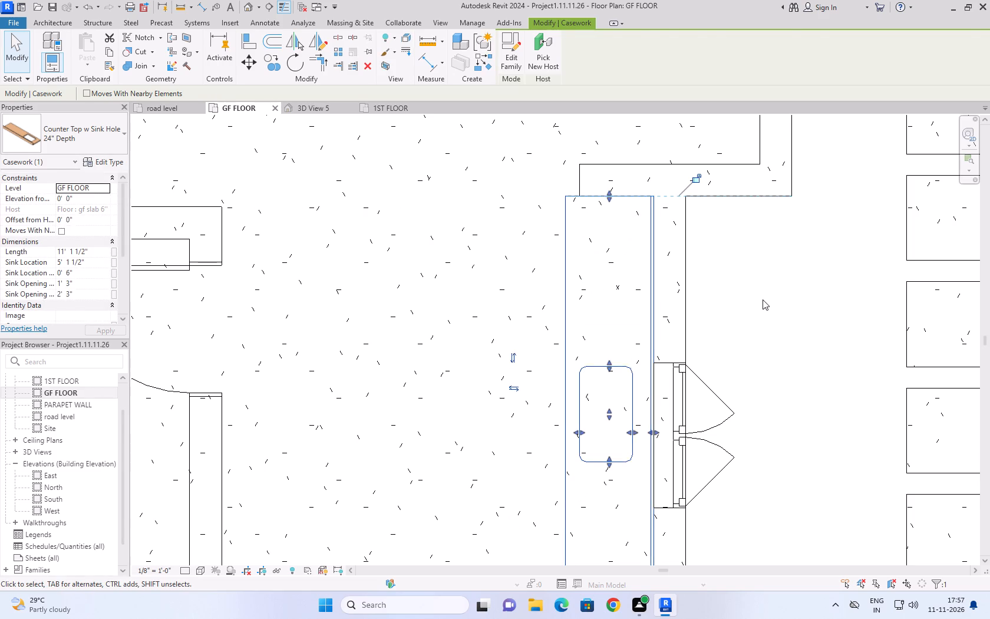
left_click(764, 299)
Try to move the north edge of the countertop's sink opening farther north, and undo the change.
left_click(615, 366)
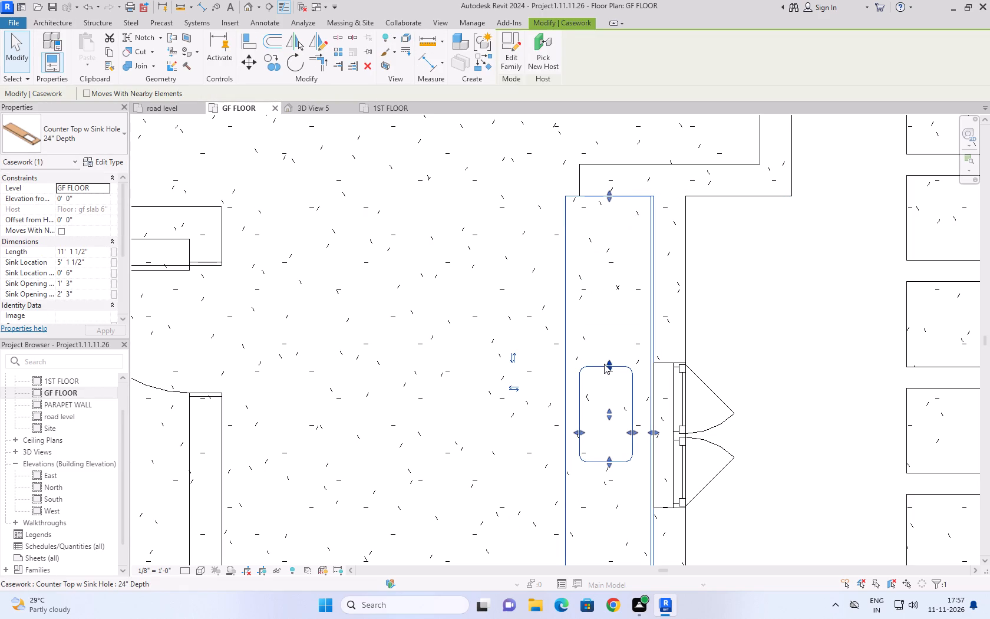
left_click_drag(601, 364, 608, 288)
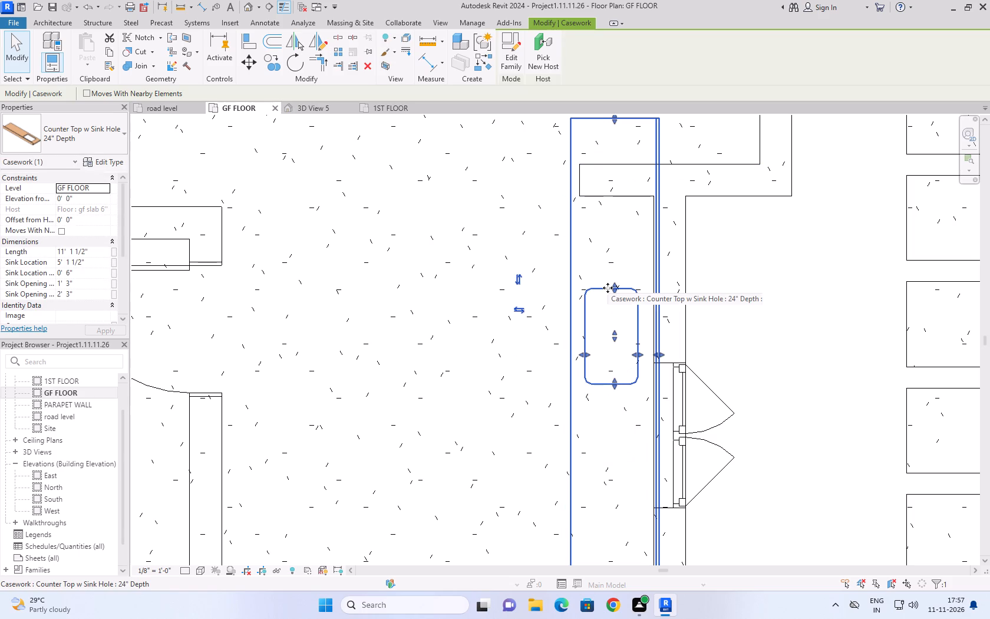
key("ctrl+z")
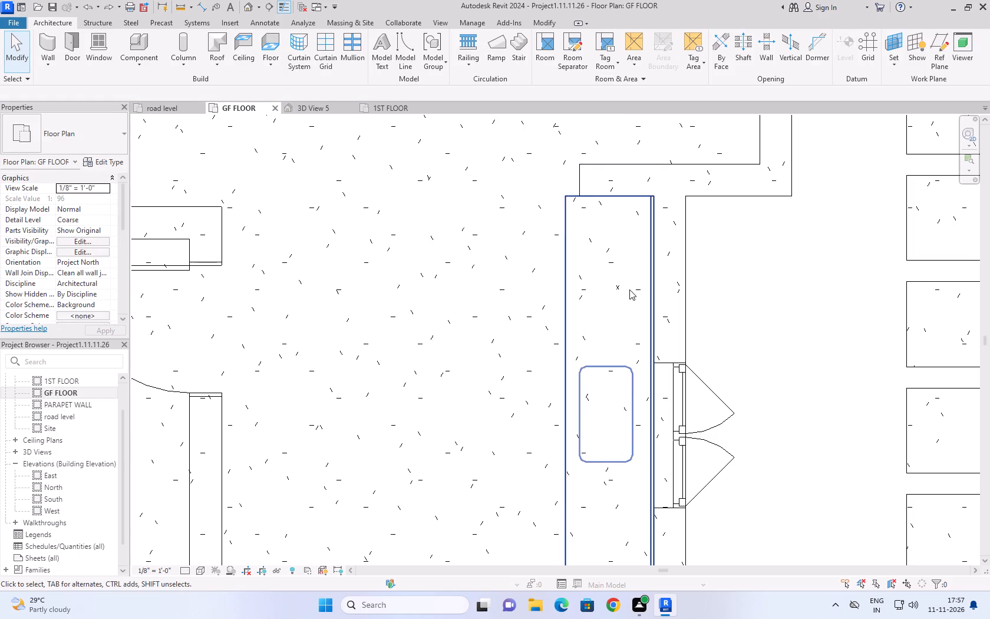
Stretch the countertop's south end to the south wall's inner face, making it 11' 3" long.
scroll(740, 278, "down", 6)
scroll(688, 427, "up", 2)
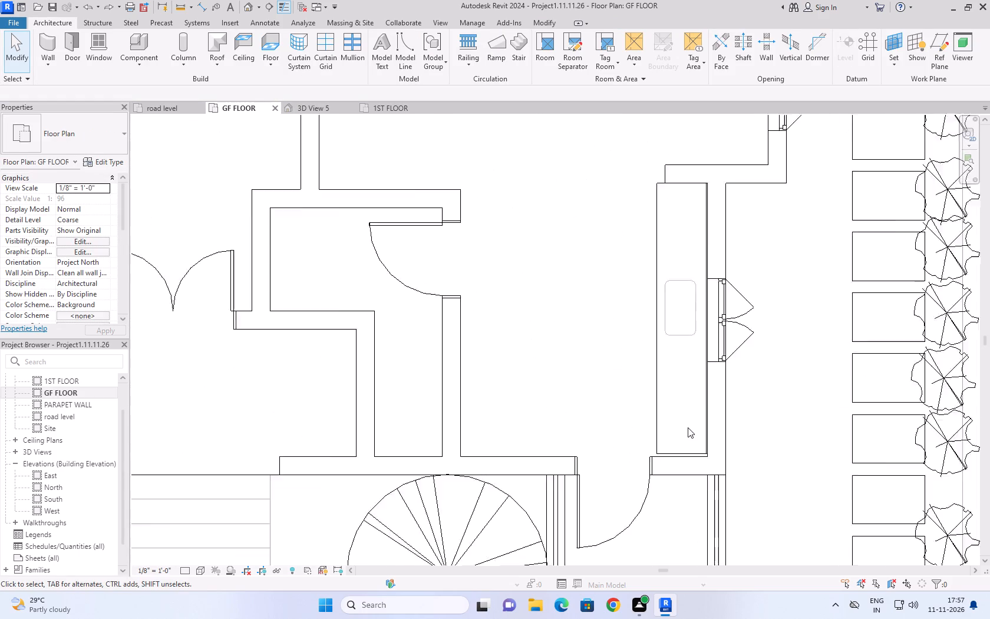
scroll(688, 427, "up", 5)
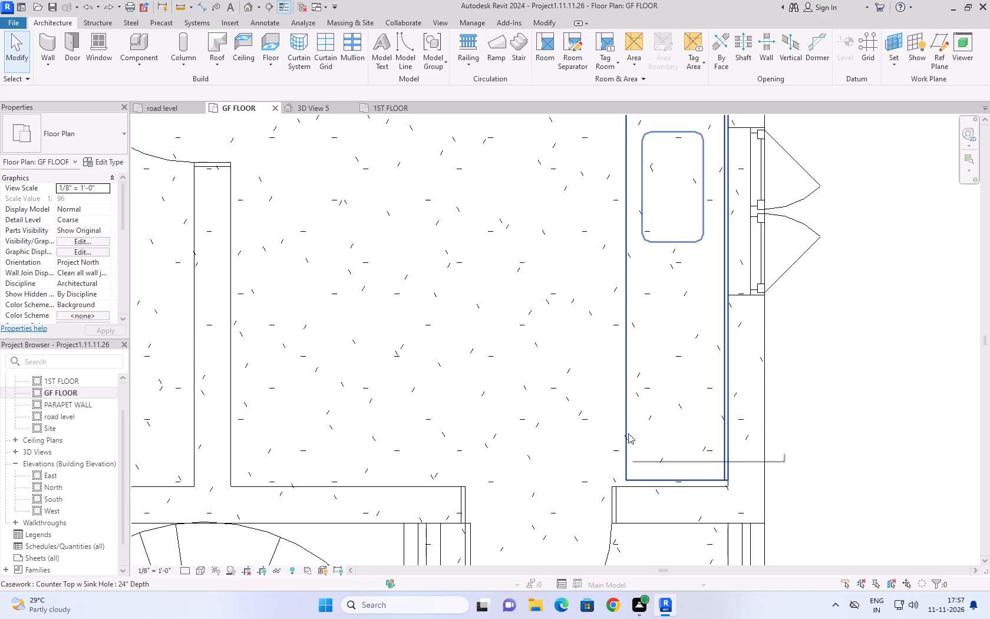
left_click(629, 432)
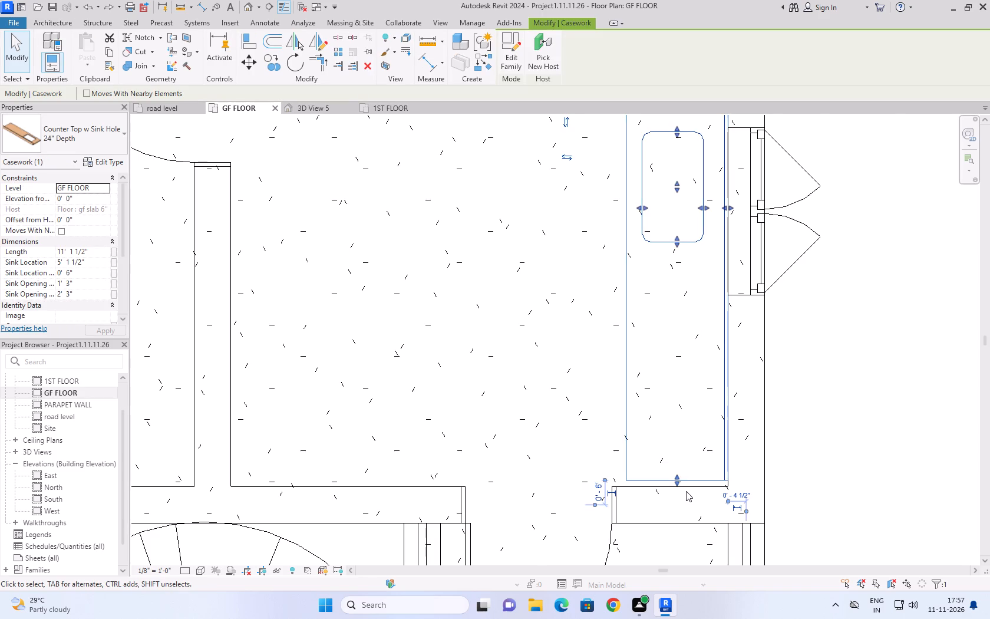
scroll(686, 491, "up", 11)
left_click_drag(644, 445, 645, 450)
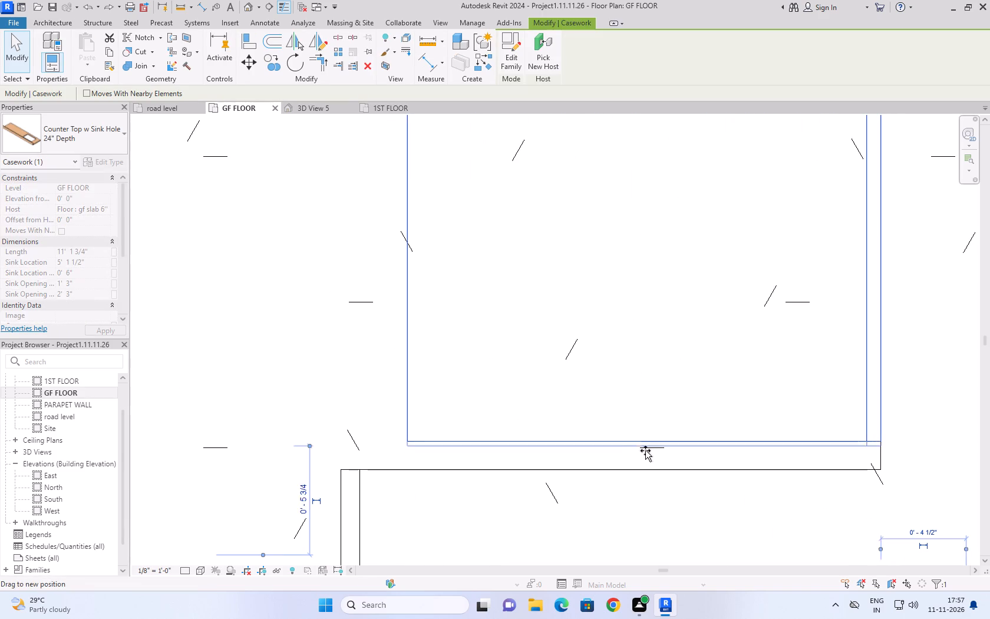
left_click_drag(645, 450, 648, 466)
scroll(645, 503, "down", 10)
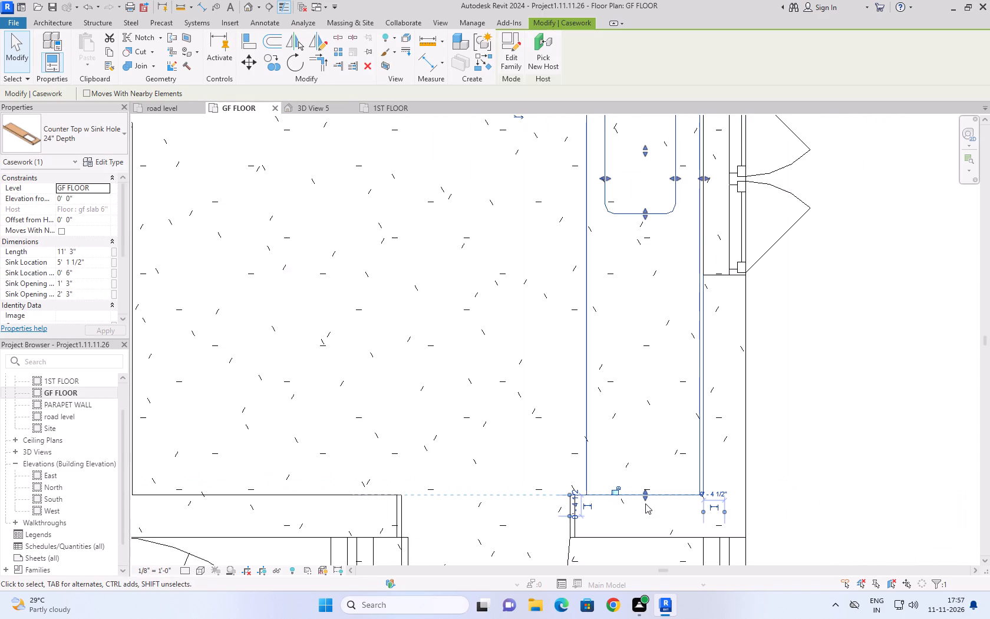
scroll(645, 503, "down", 4)
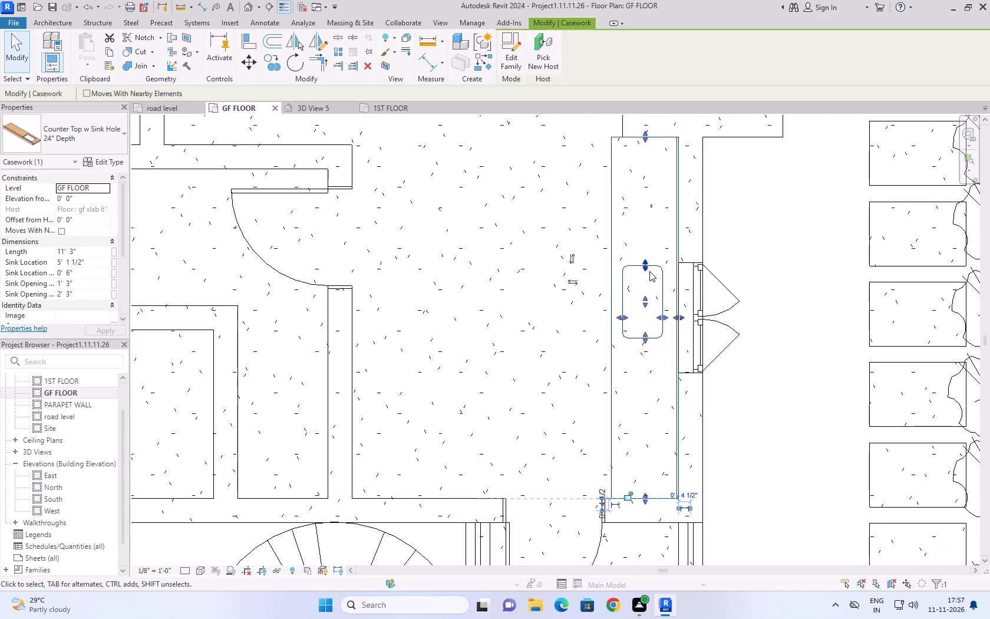
Shift the sink opening north of the window by extending its north edge to about 5' 6" long and pulling its south edge north.
left_click_drag(646, 263, 640, 163)
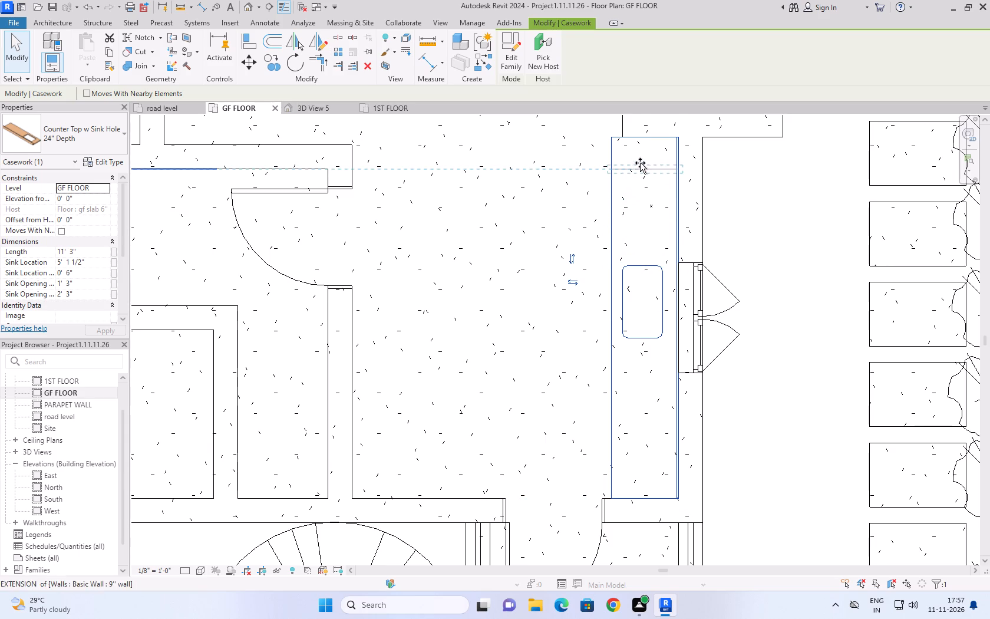
left_click_drag(640, 163, 640, 160)
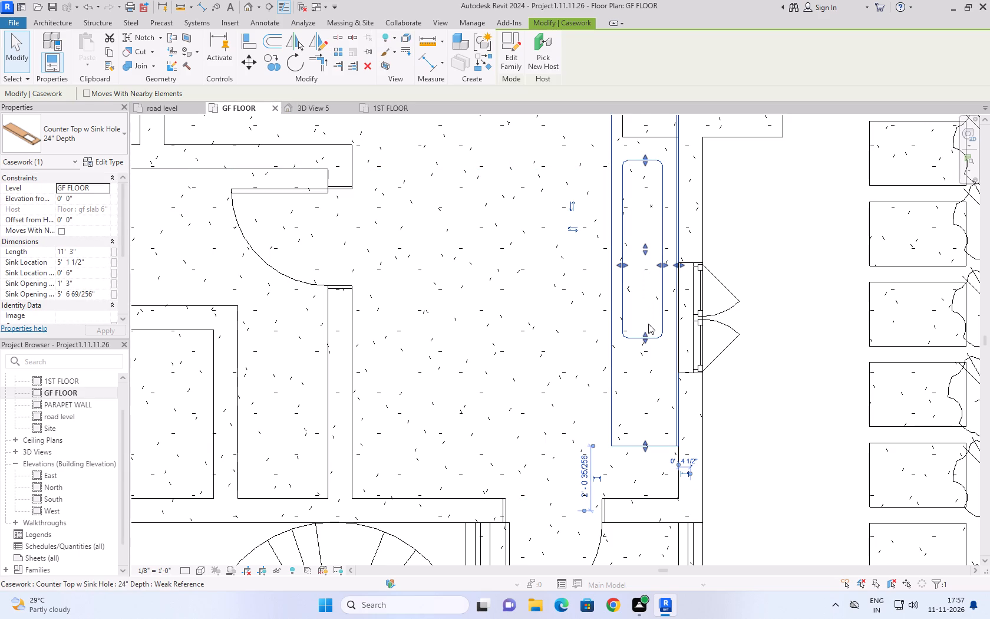
left_click_drag(645, 334, 646, 230)
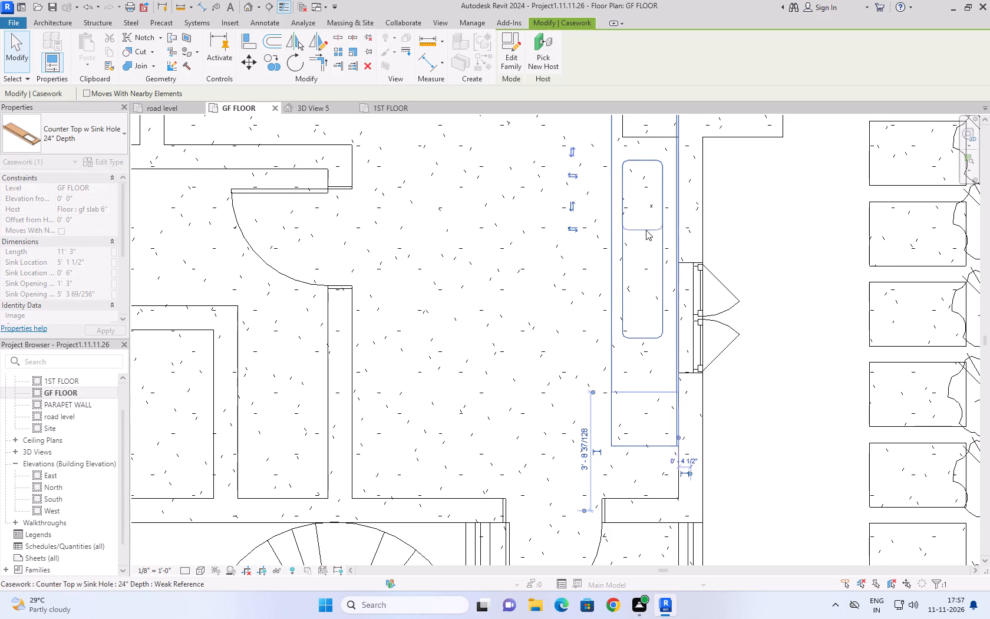
middle_click_drag(643, 278, 628, 406)
scroll(507, 325, "up", 3)
left_click(826, 314)
scroll(517, 346, "down", 7)
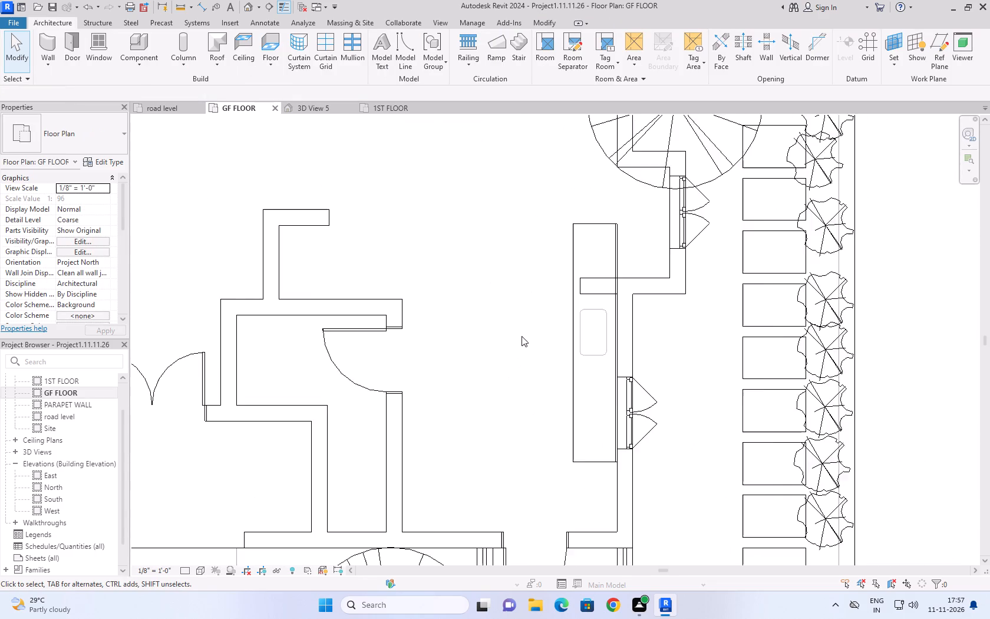
Undo the recent sink opening changes and the stretches of the kitchen countertop.
left_click(584, 434)
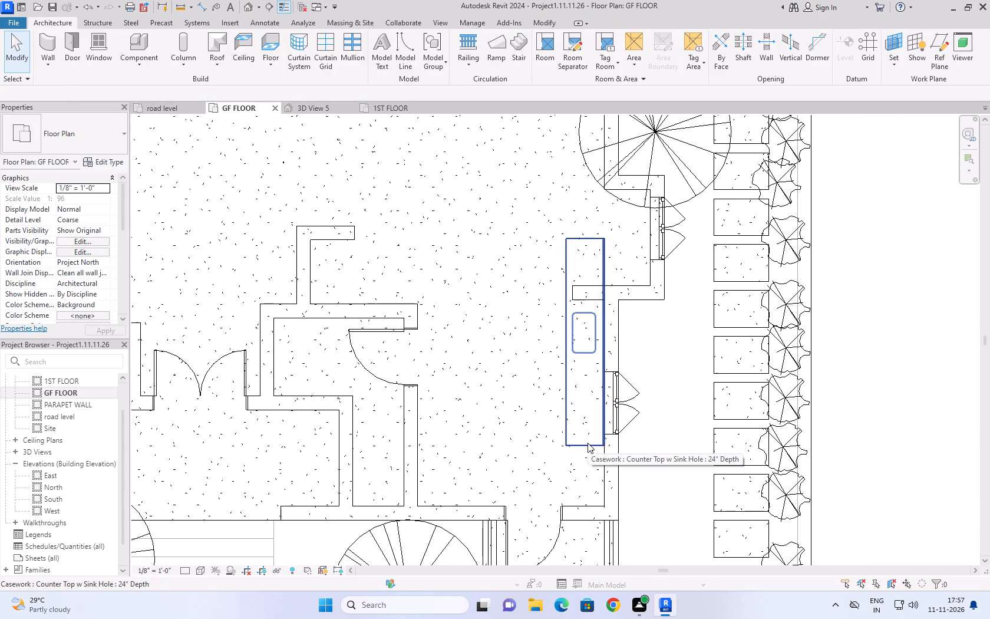
key("ctrl+z")
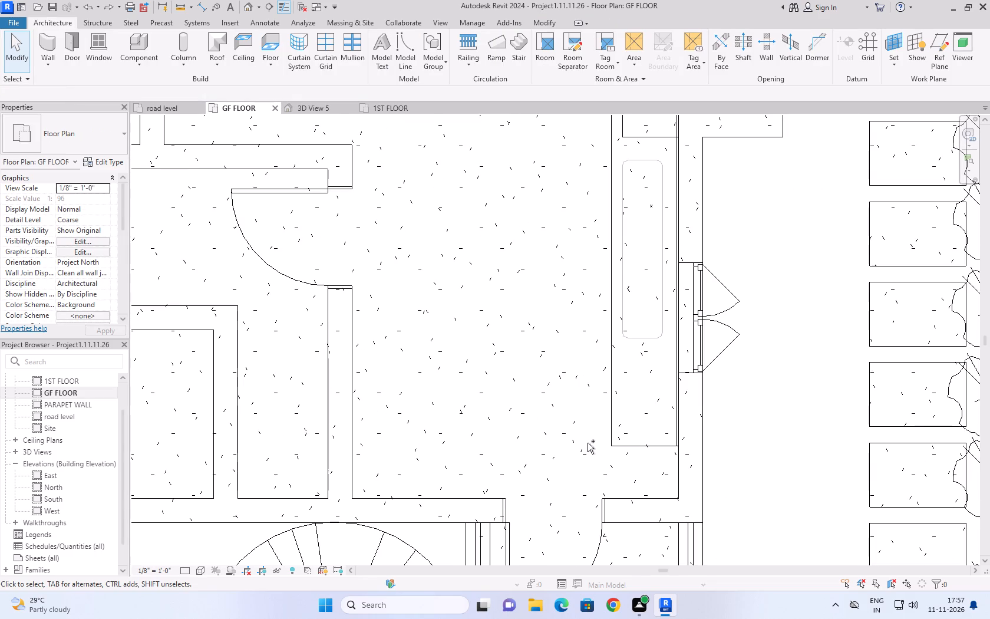
key("ctrl+z")
key("ctrl+z")
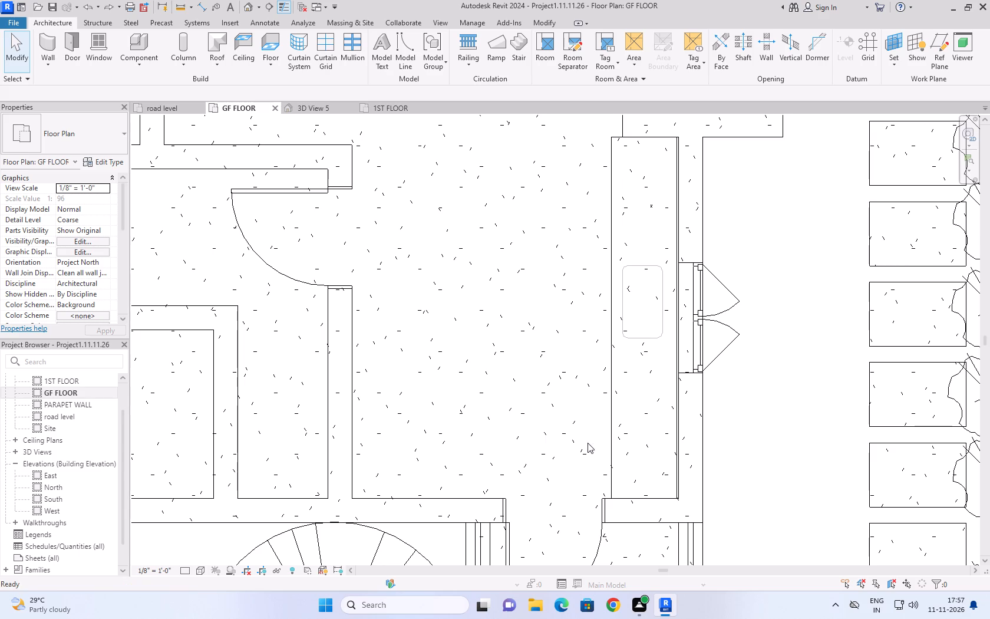
scroll(588, 443, "down", 18)
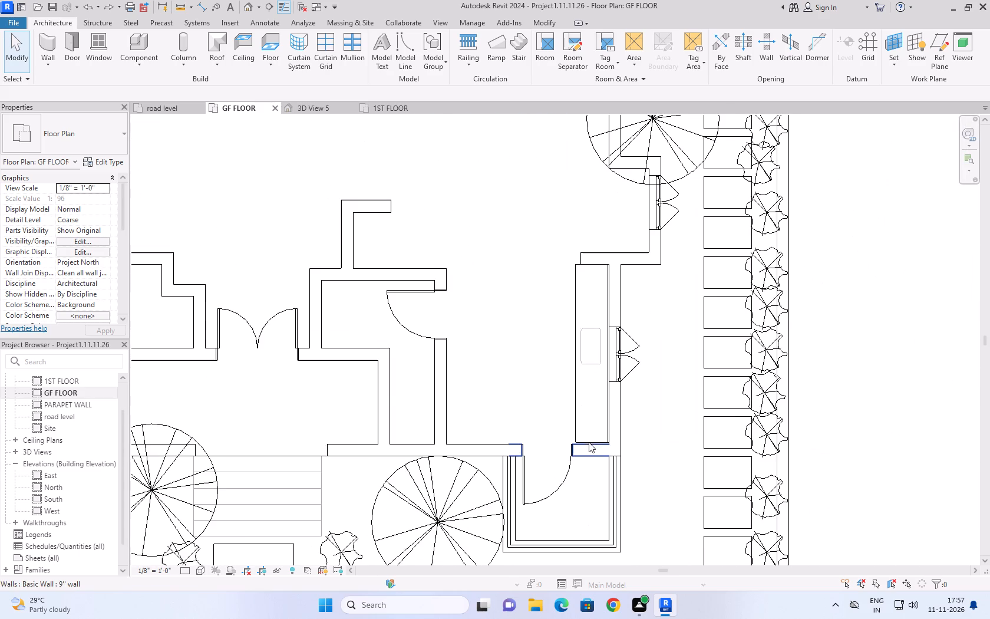
middle_click_drag(536, 341, 523, 407)
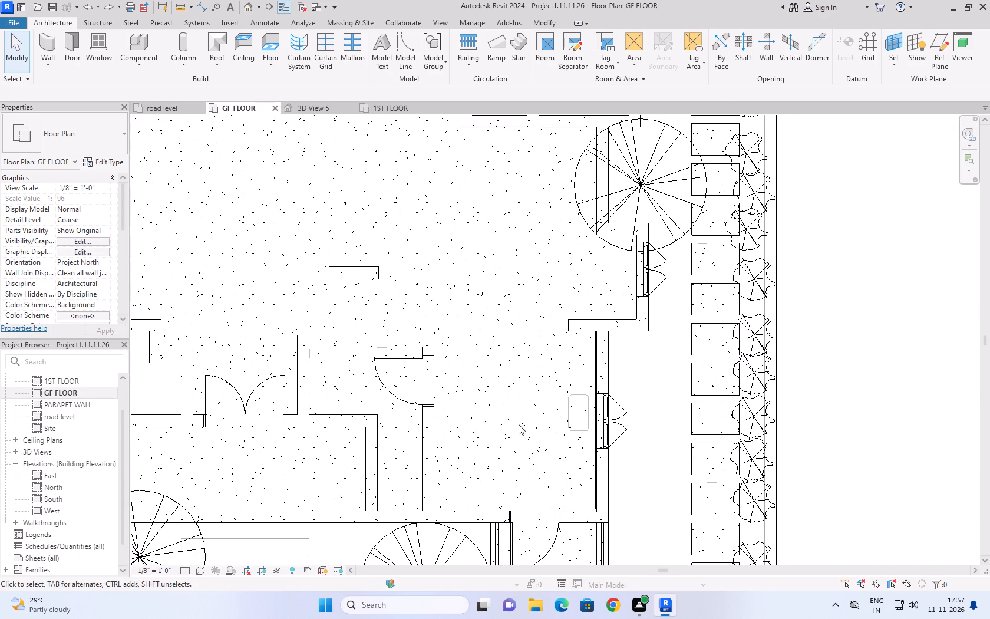
key("ctrl+z")
scroll(537, 394, "down", 8)
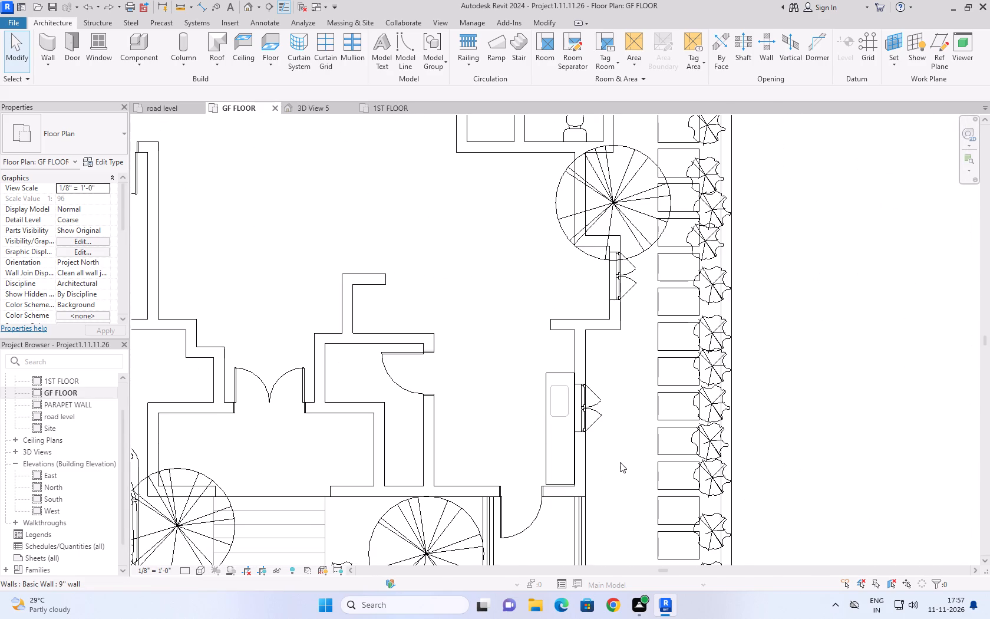
Stretch the kitchen countertop's south end to the south wall's inner face.
left_click(646, 395)
scroll(592, 489, "up", 6)
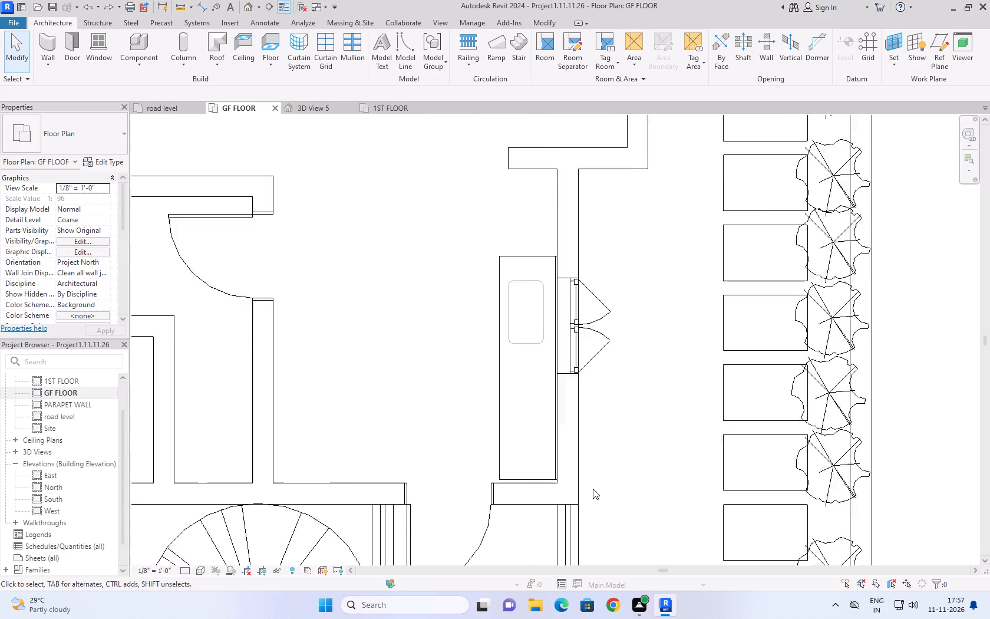
scroll(593, 489, "up", 1)
left_click(529, 472)
left_click_drag(506, 478, 506, 483)
left_click(643, 426)
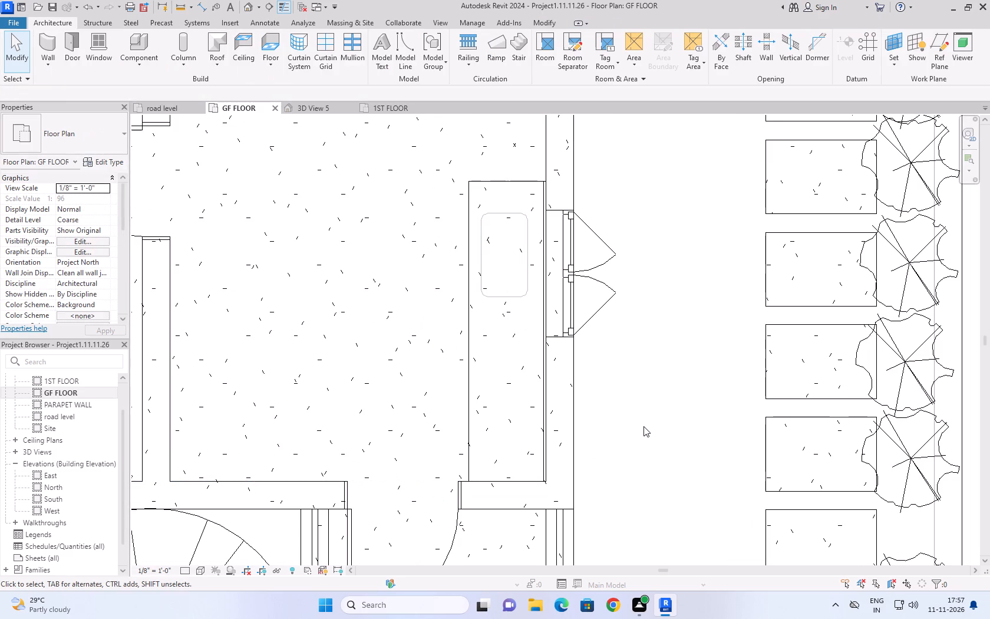
Start placing a component by loading a family, and open the US family library folder on the desktop.
scroll(643, 426, "down", 9)
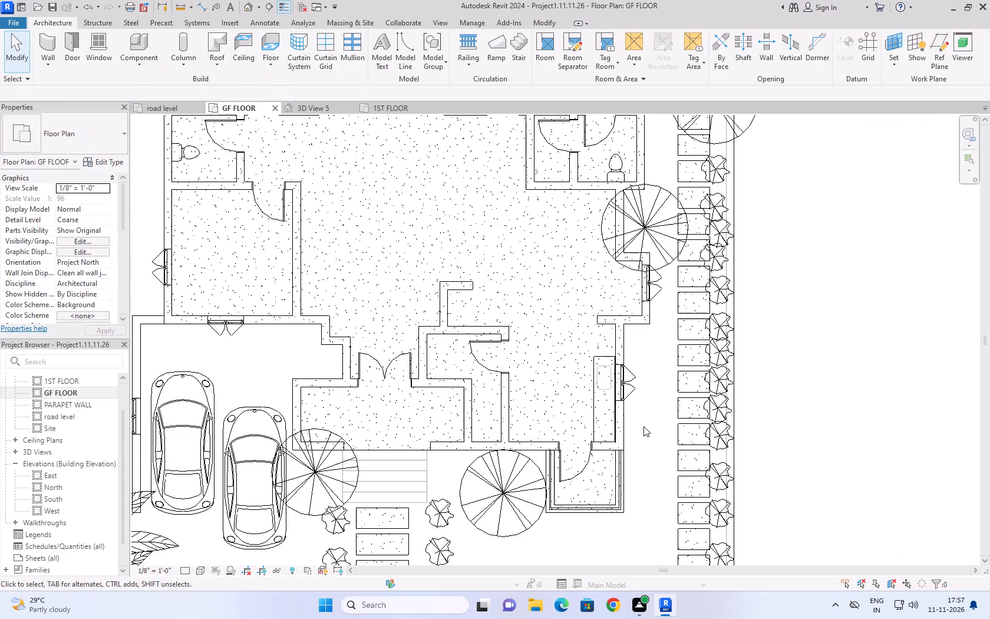
scroll(508, 426, "down", 8)
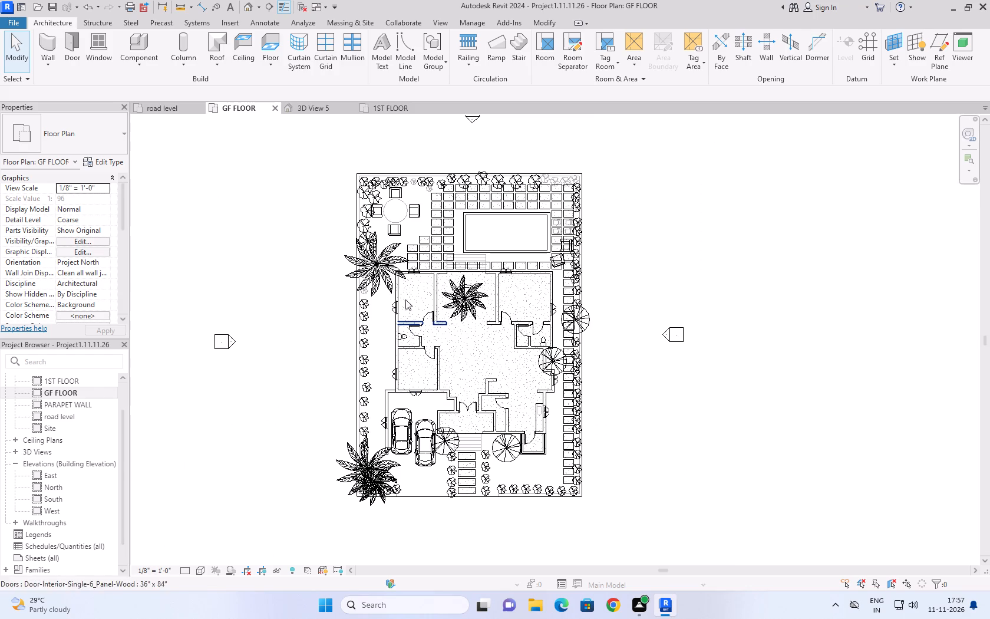
left_click(138, 67)
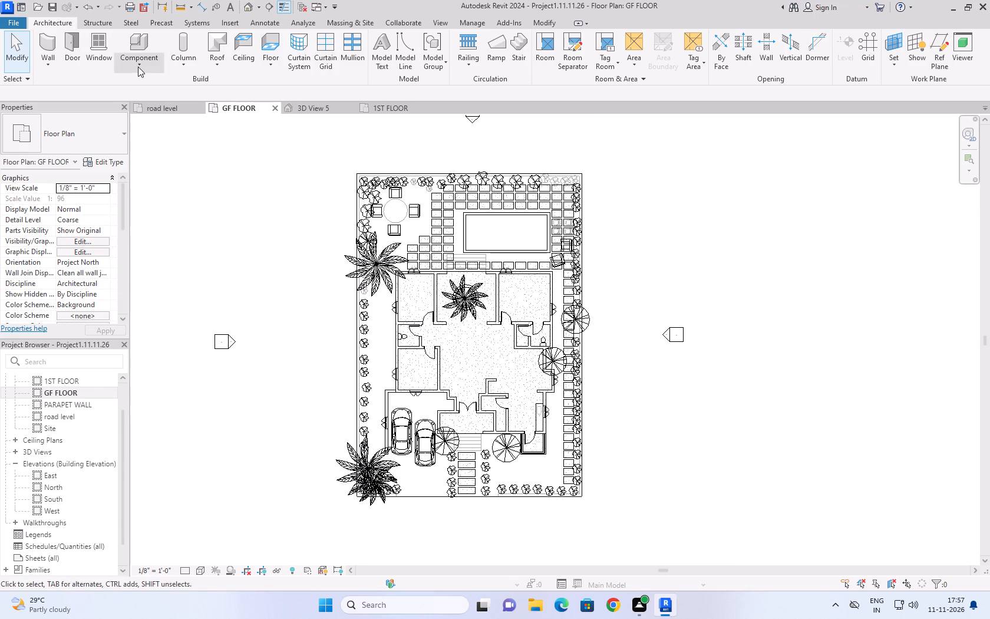
left_click(160, 82)
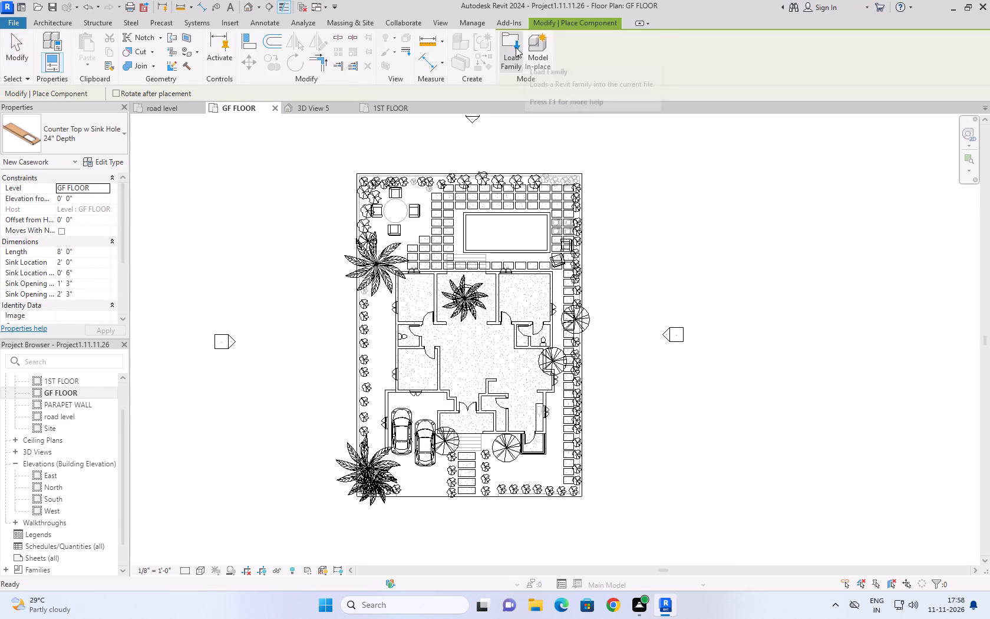
left_click(516, 47)
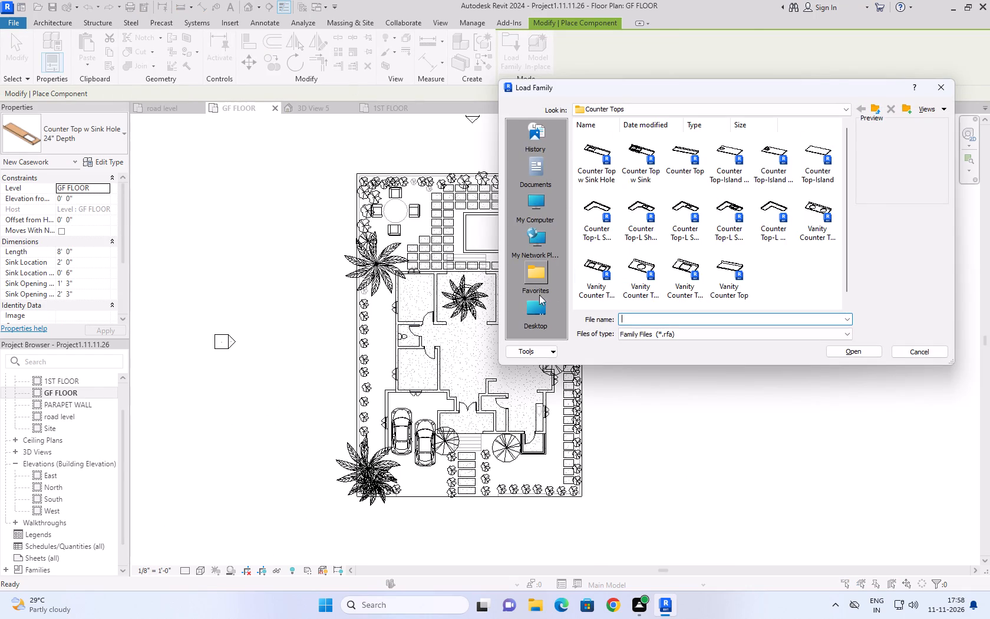
double_click(531, 304)
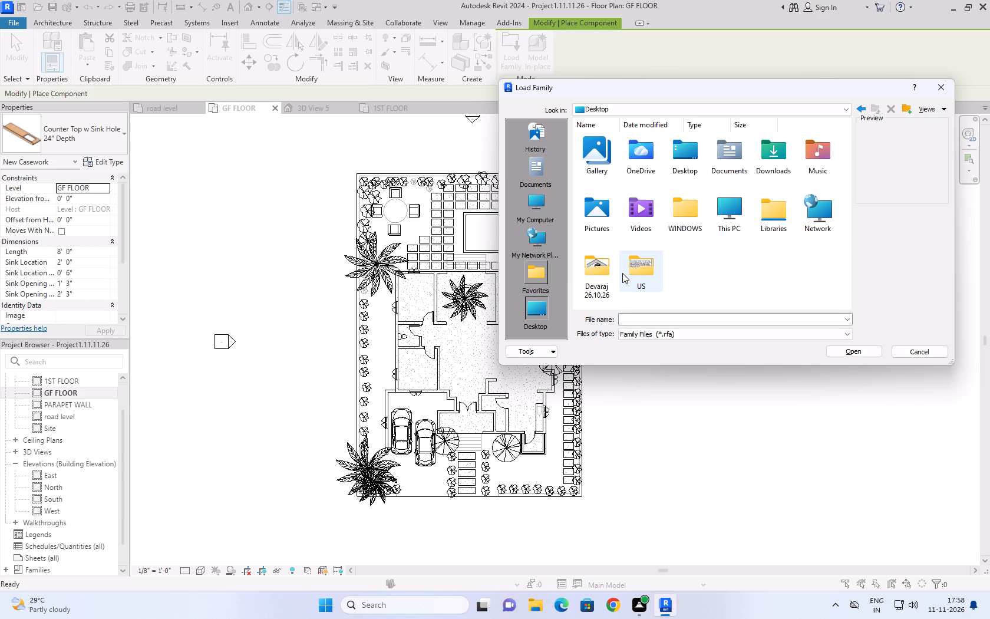
left_click(628, 269)
left_click(628, 269)
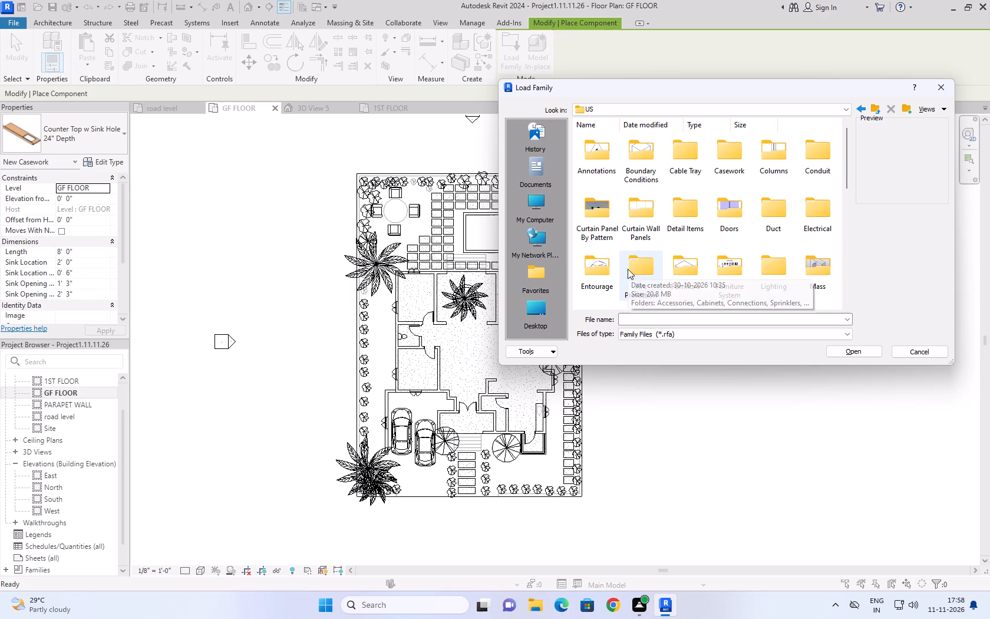
Look through the US library's category folders for the one containing furniture families.
scroll(687, 250, "down", 3)
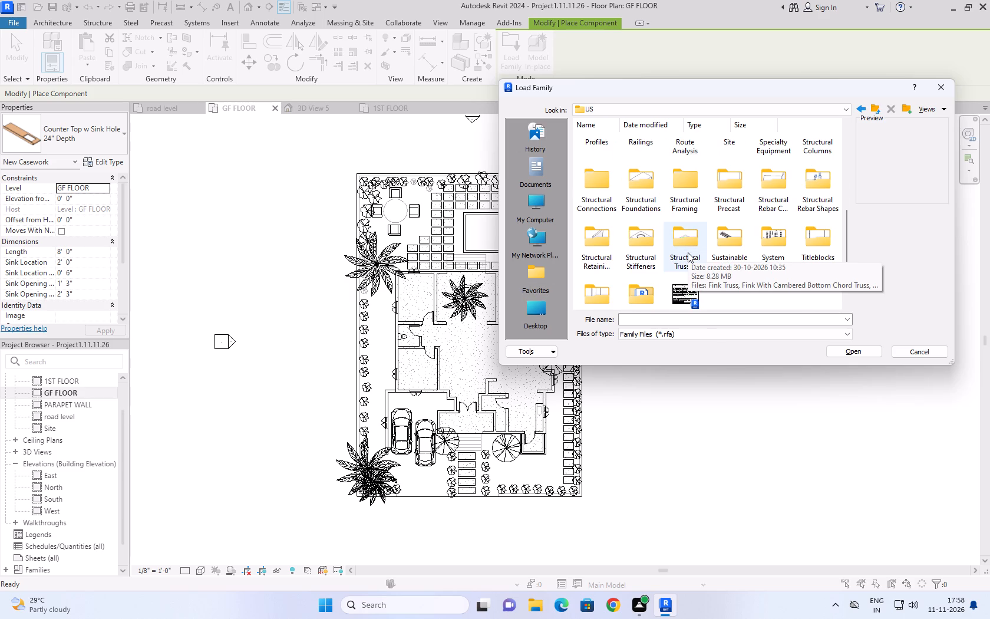
scroll(725, 235, "up", 1)
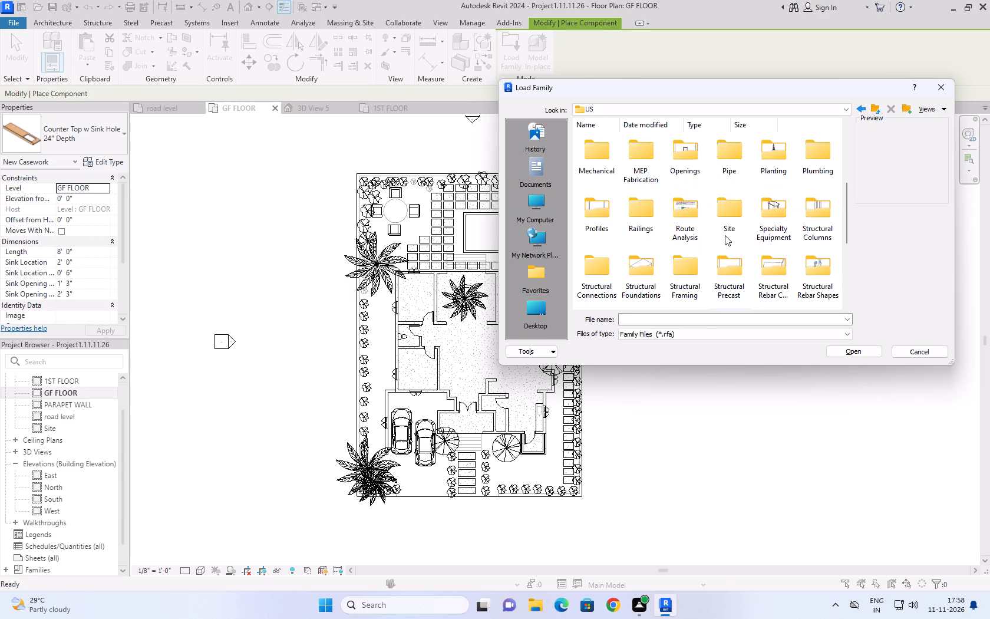
scroll(725, 235, "up", 1)
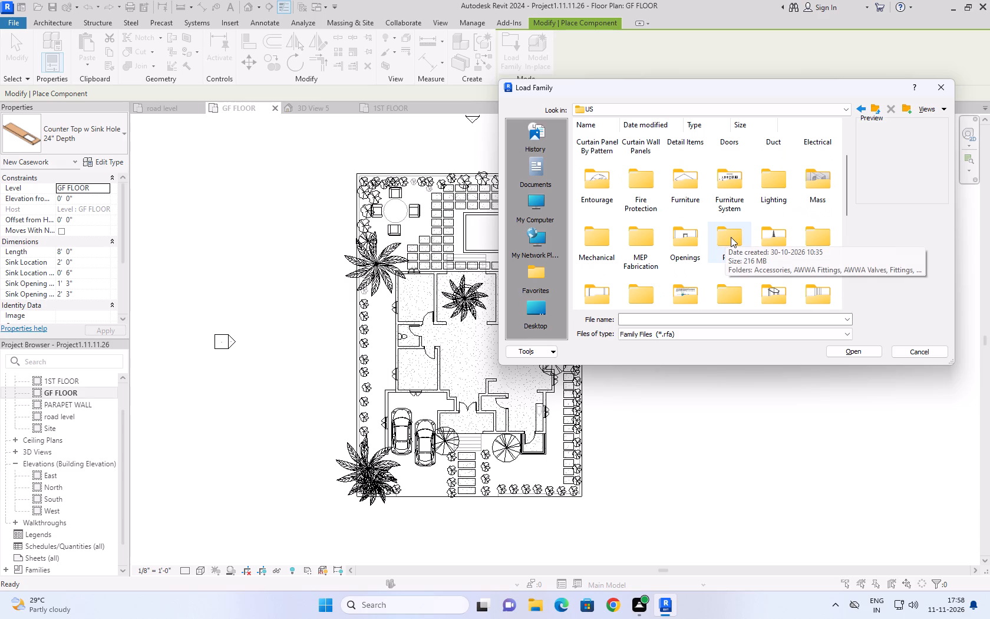
scroll(730, 238, "up", 1)
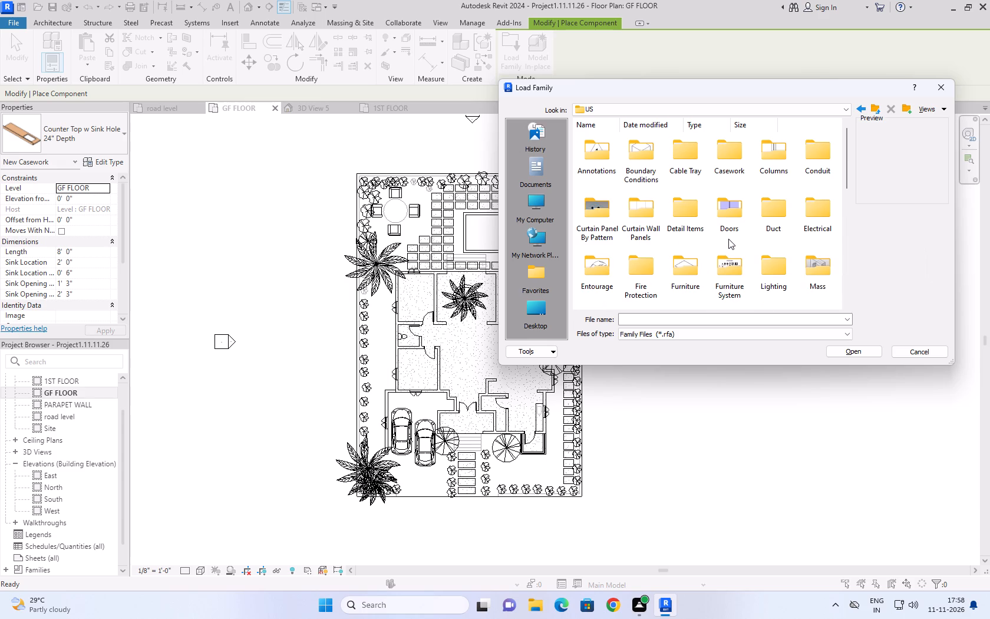
scroll(745, 229, "down", 6)
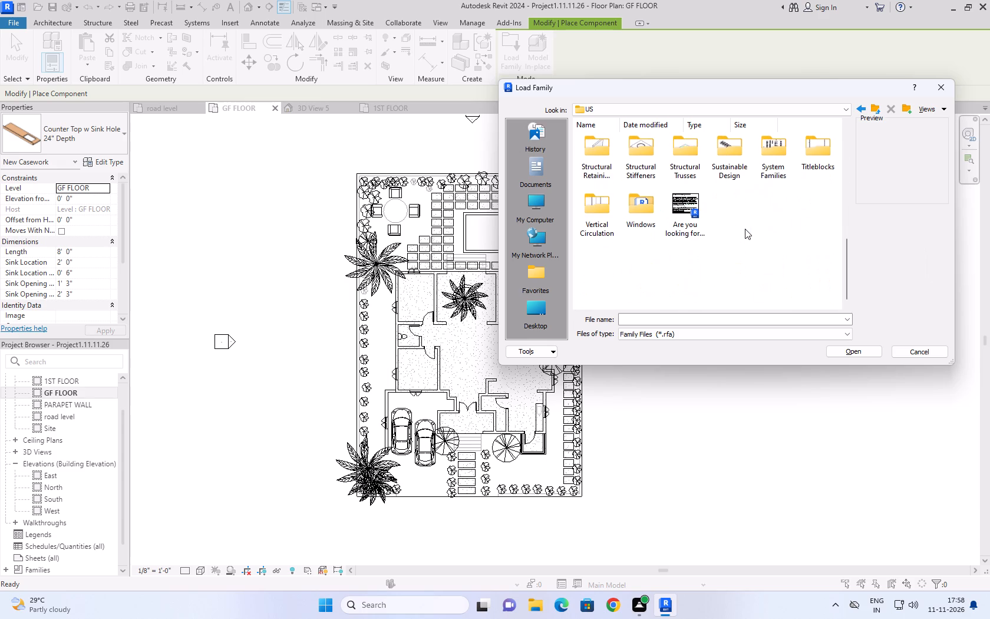
scroll(745, 229, "up", 2)
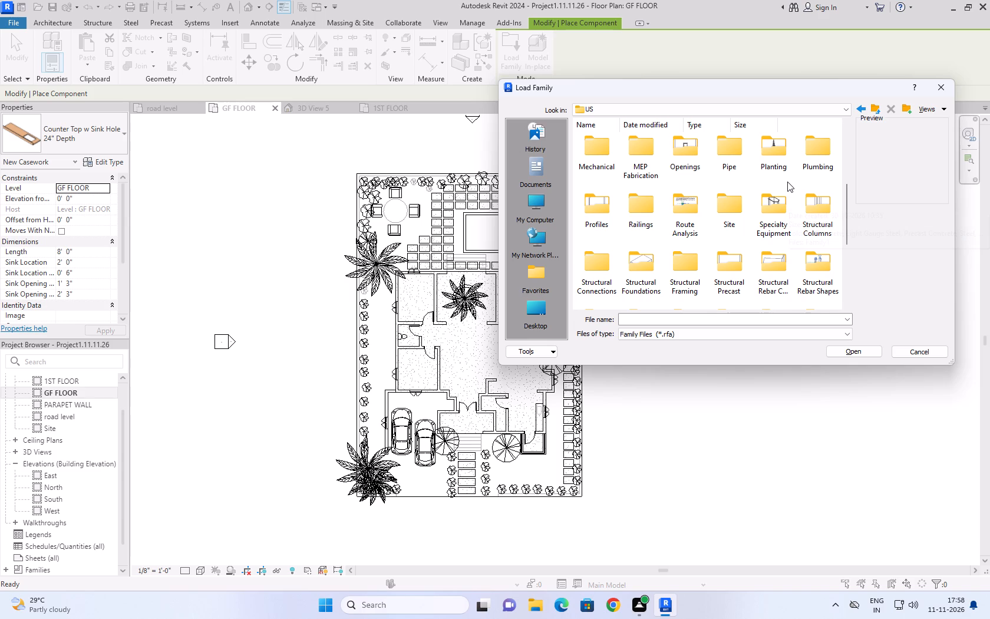
scroll(787, 182, "up", 2)
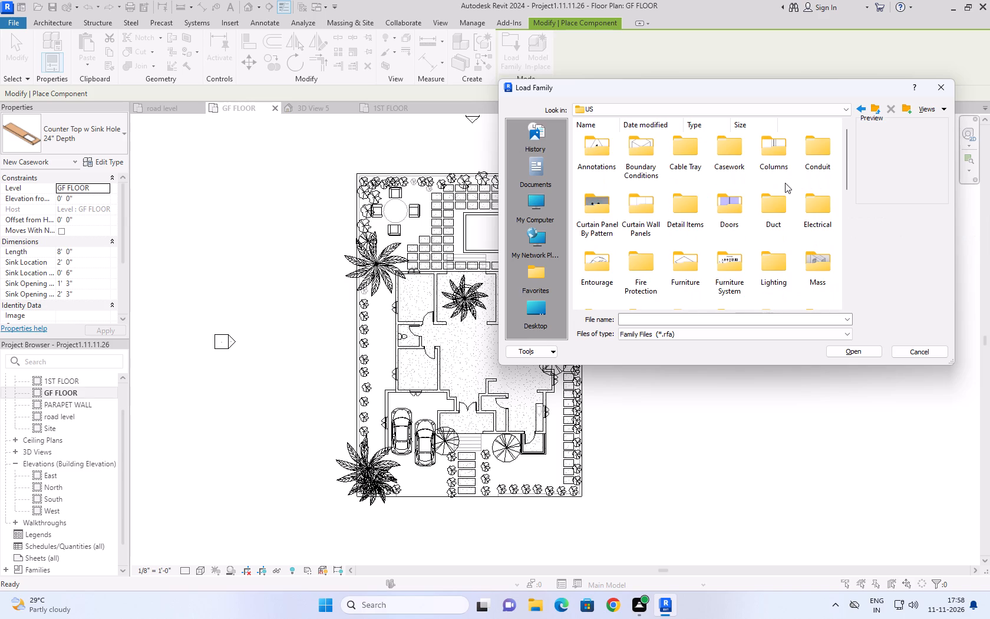
scroll(780, 190, "down", 4)
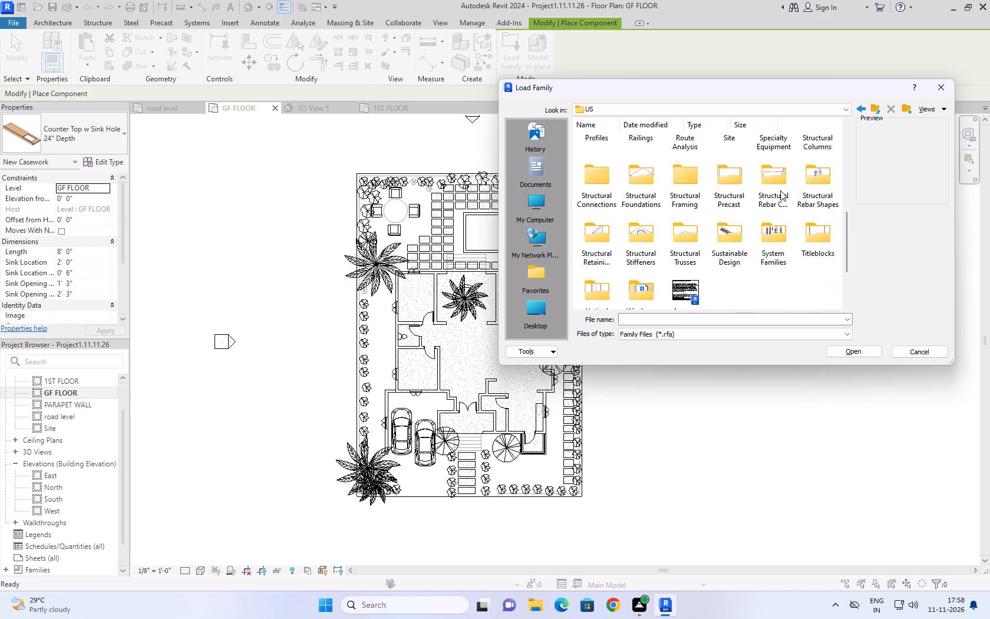
scroll(780, 190, "down", 3)
scroll(780, 190, "up", 2)
scroll(725, 242, "down", 1)
scroll(754, 268, "up", 1)
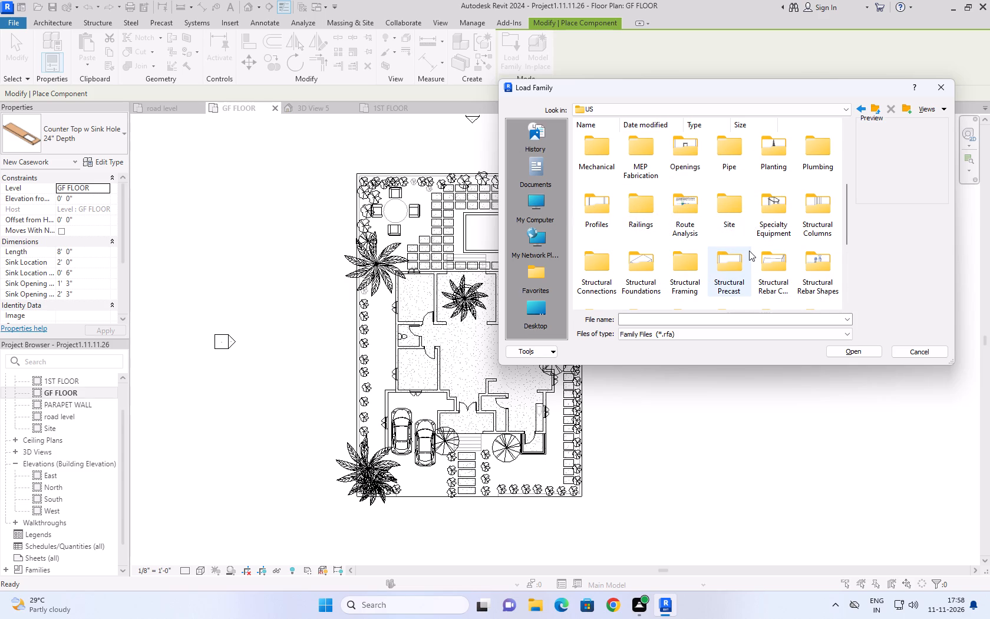
scroll(749, 251, "up", 1)
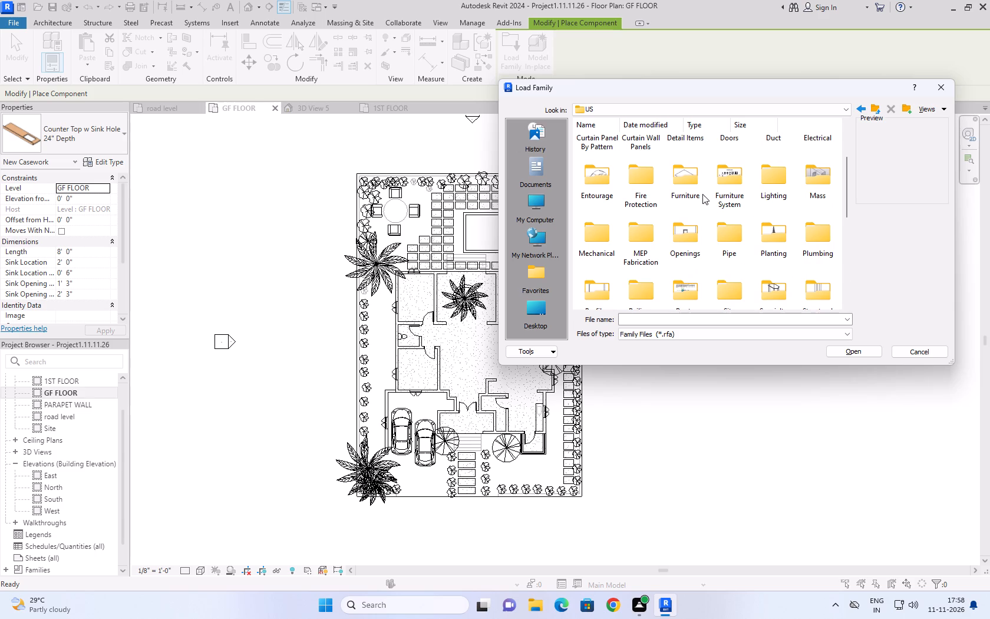
Load the Bed-Box family from the library's Furniture > Beds folder.
left_click(702, 194)
double_click(697, 186)
double_click(602, 164)
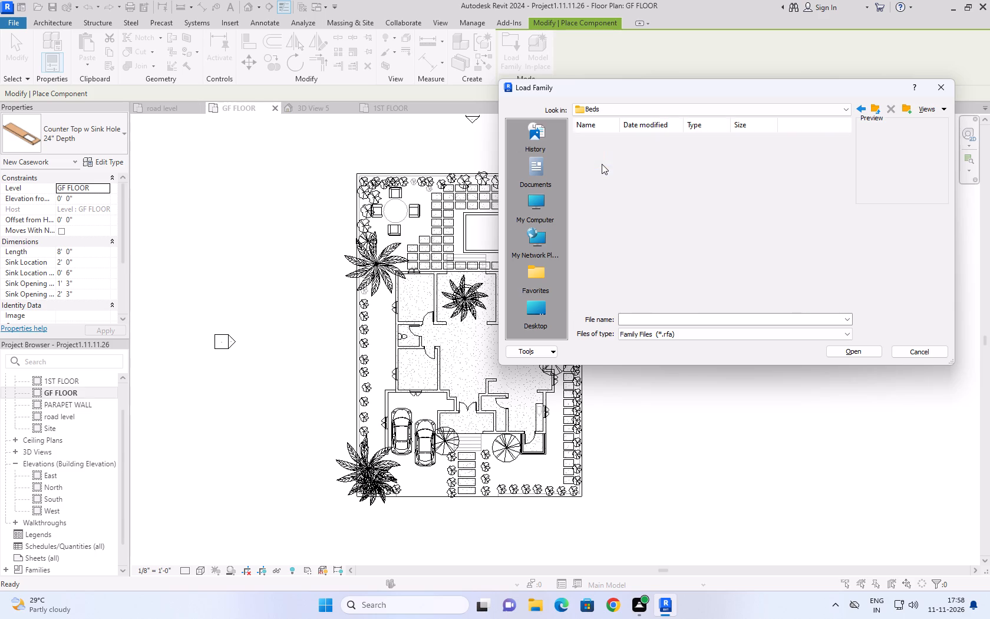
left_click(610, 167)
left_click(847, 337)
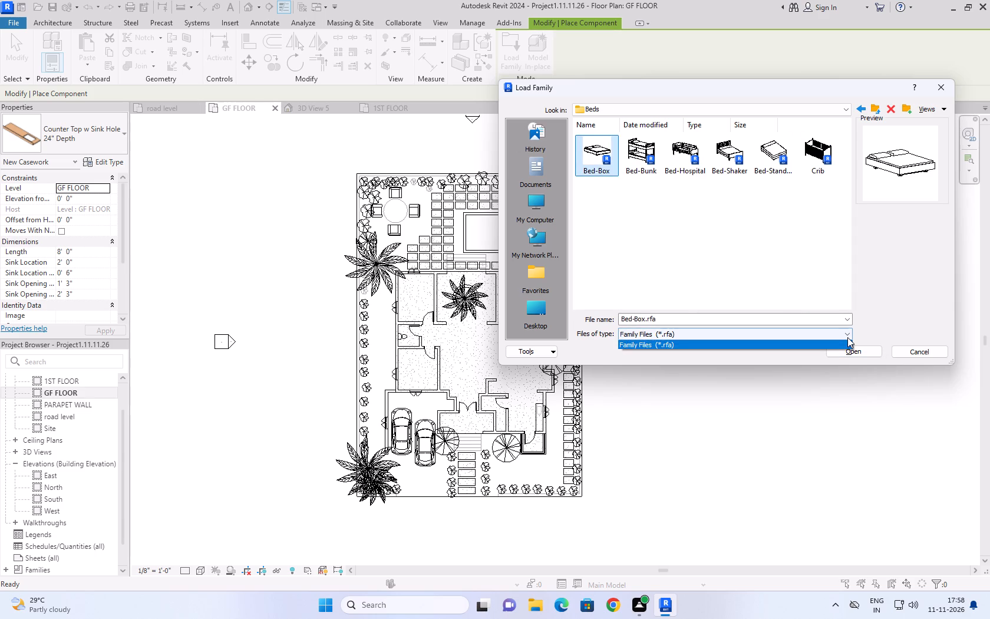
left_click(847, 337)
left_click(860, 353)
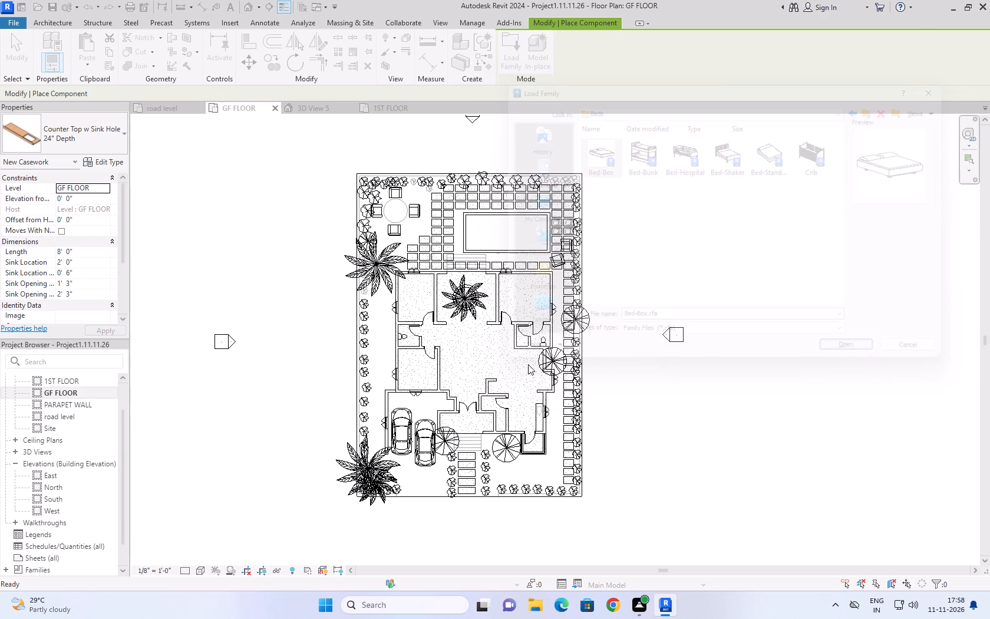
Place a Bed-Box Double 53" x 74" in the bedroom behind the car porch, headboard at the south wall, about 3' 9" from the west wall.
scroll(420, 380, "up", 8)
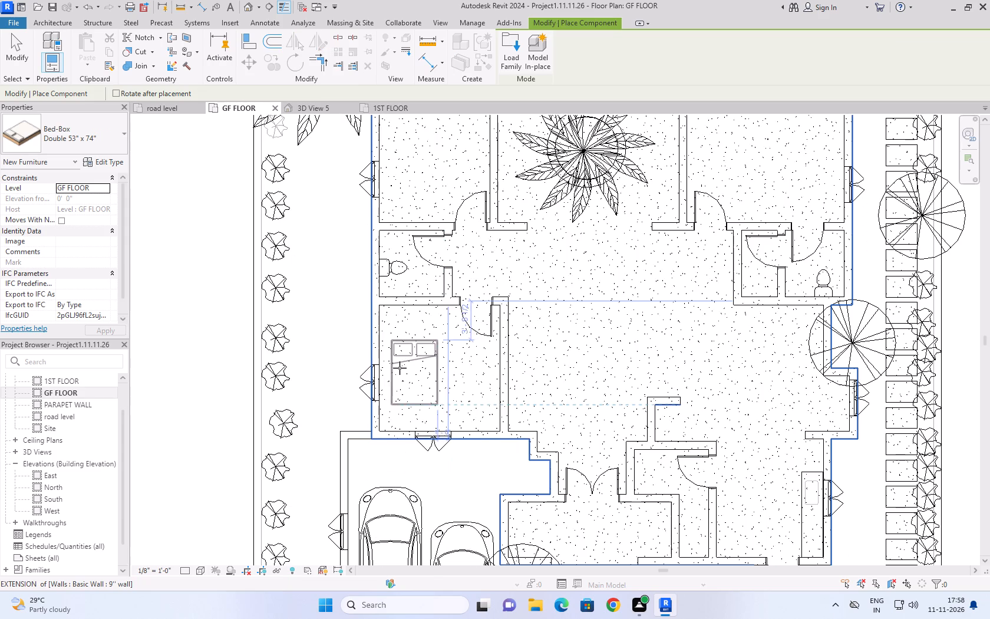
key("space")
key("space")
key("space")
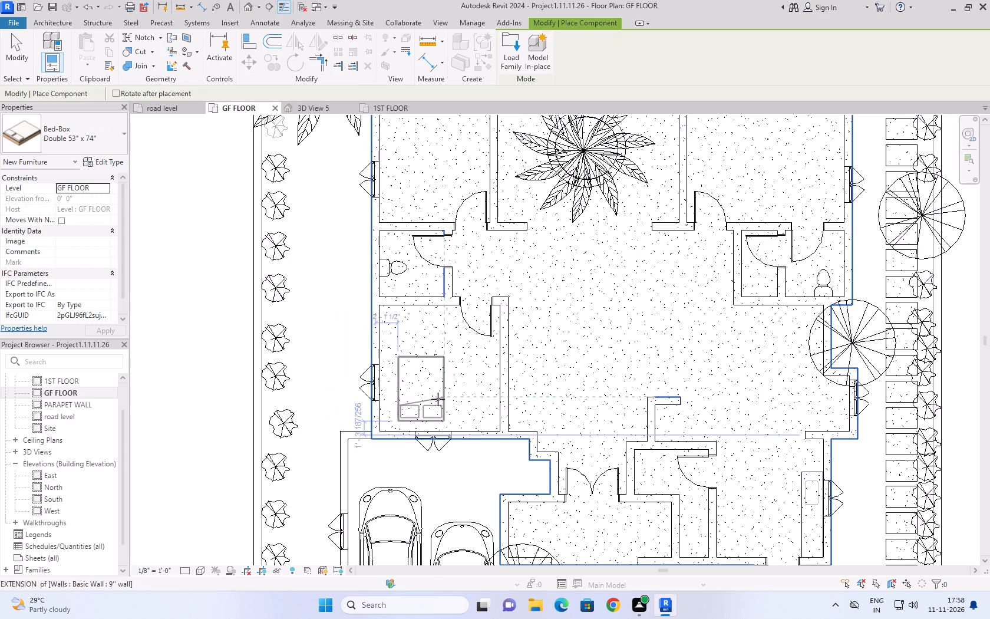
scroll(445, 403, "up", 6)
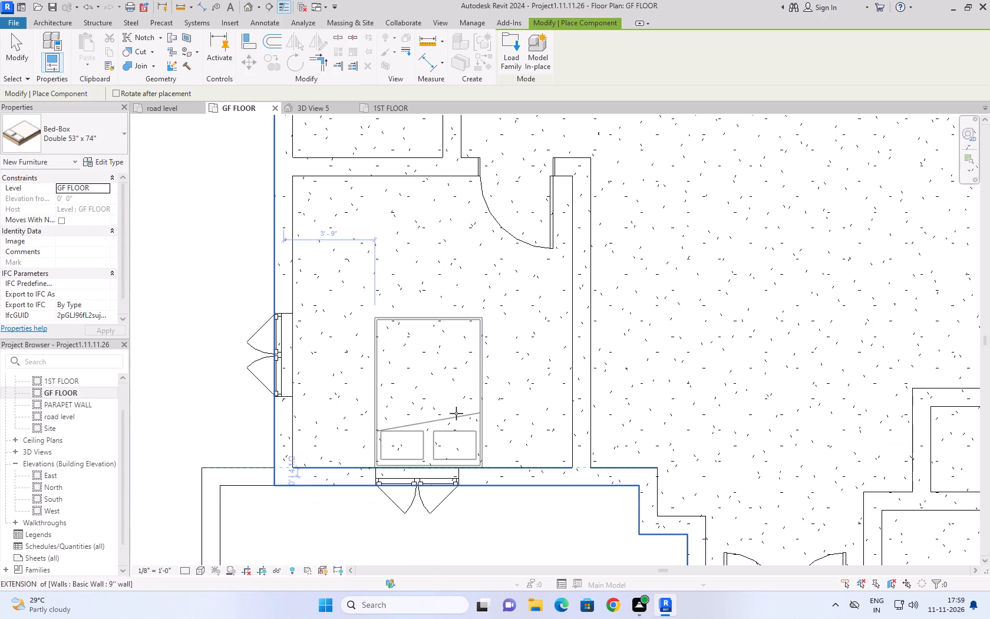
left_click(456, 413)
Place a rotated Bed-Box Double 53" x 74" in the northwest bedroom, headboard against the north wall, about 3' 11" from the east wall.
scroll(504, 374, "down", 10)
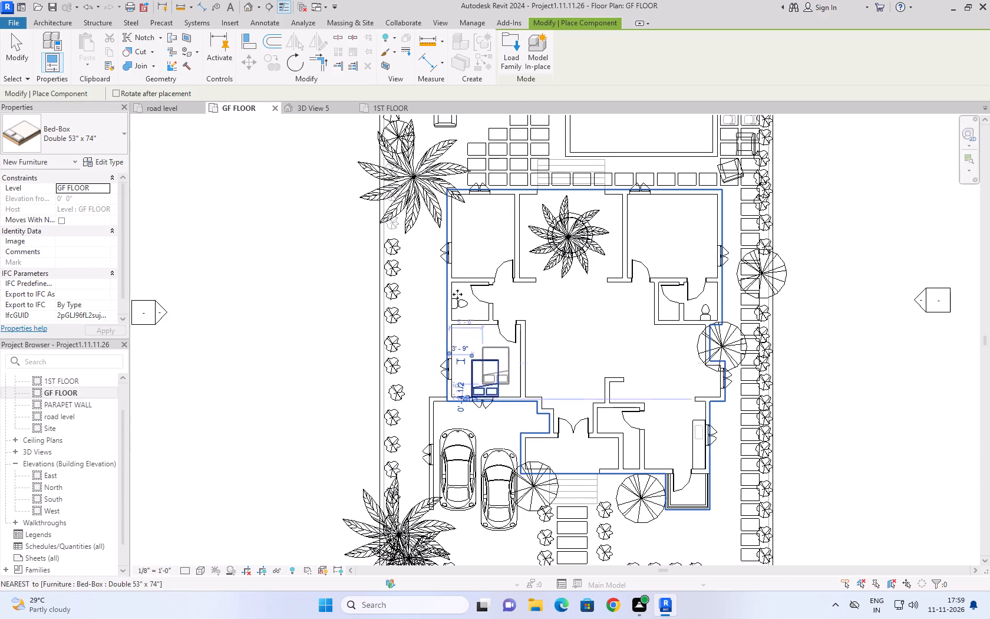
scroll(491, 218, "up", 10)
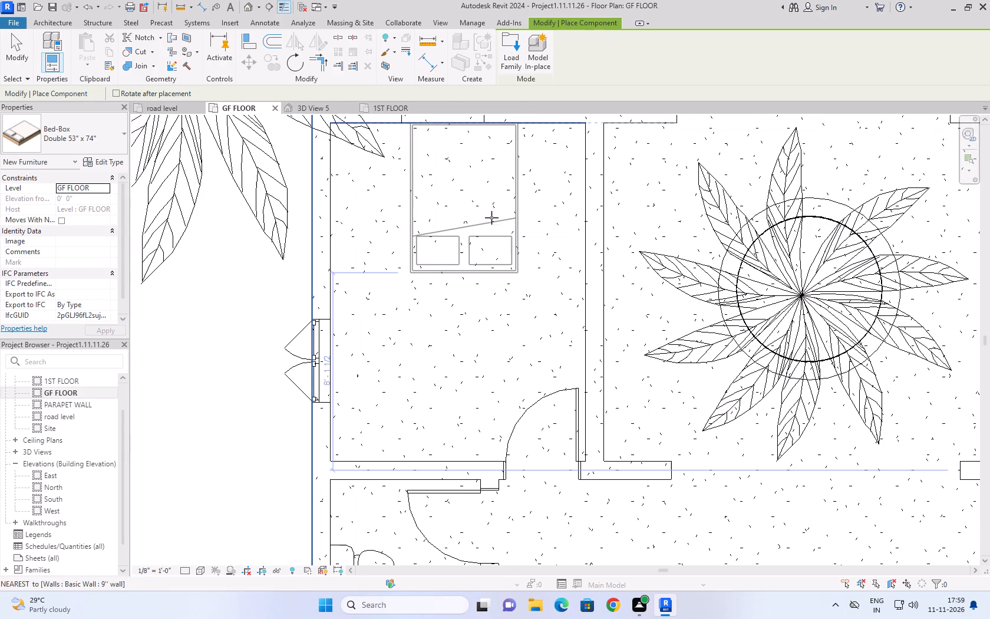
key("space")
key("space")
key("space")
key("space")
key("space")
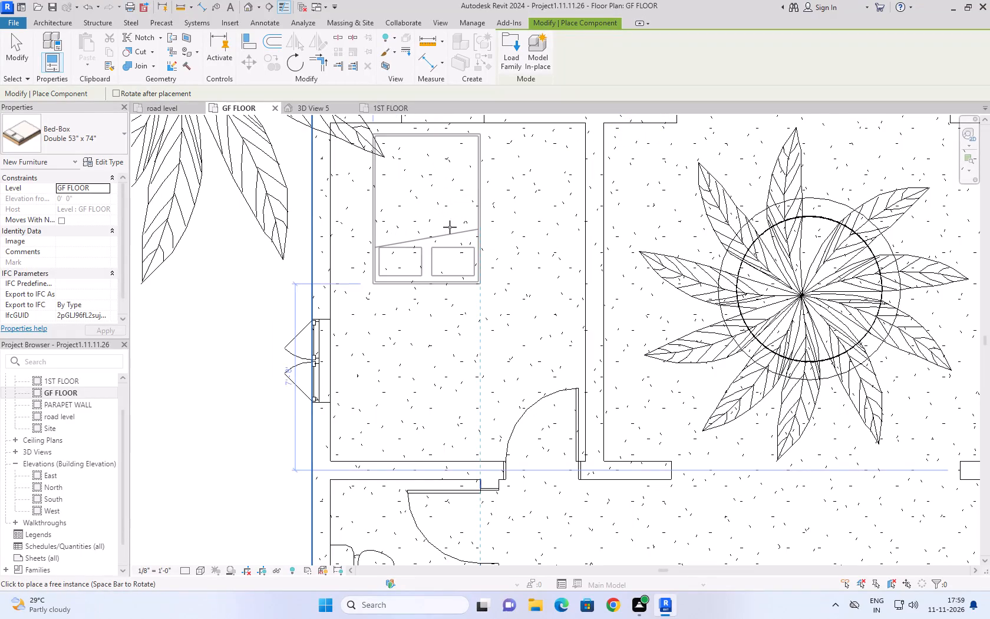
key("space")
scroll(417, 183, "down", 5)
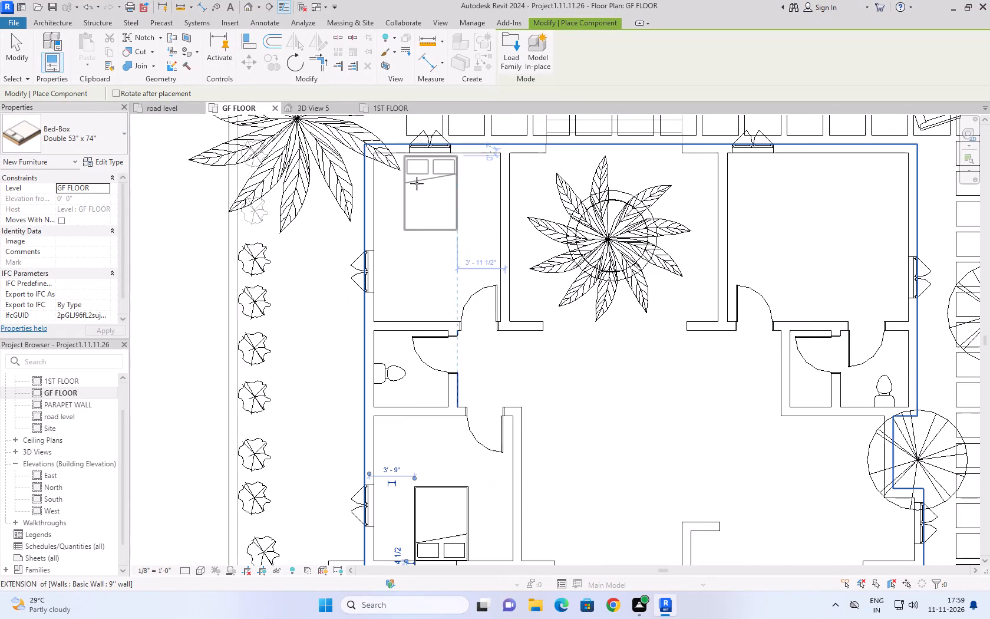
middle_click_drag(417, 183, 408, 332)
scroll(408, 331, "up", 11)
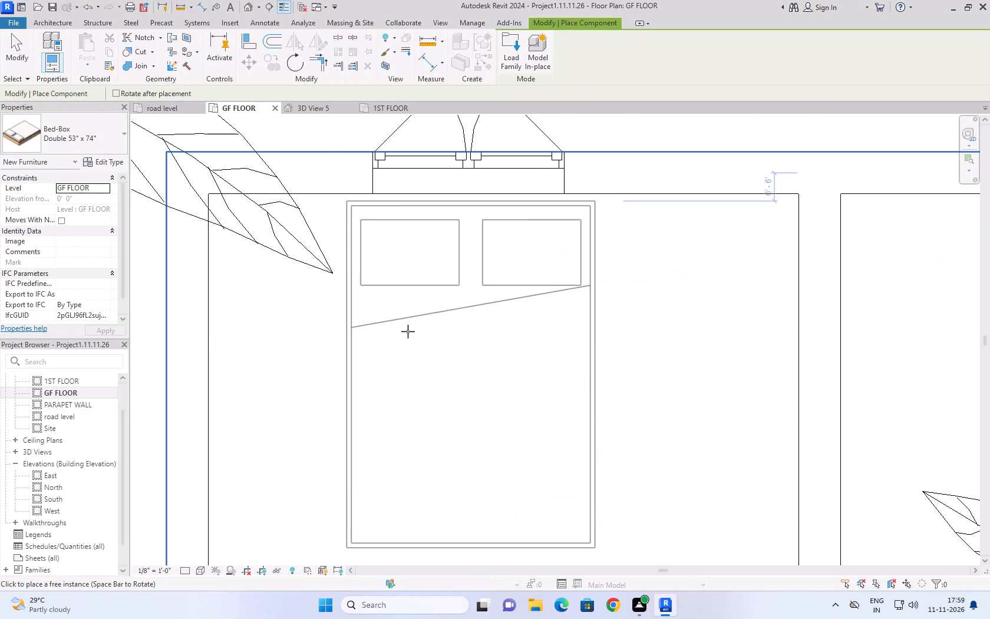
left_click(408, 325)
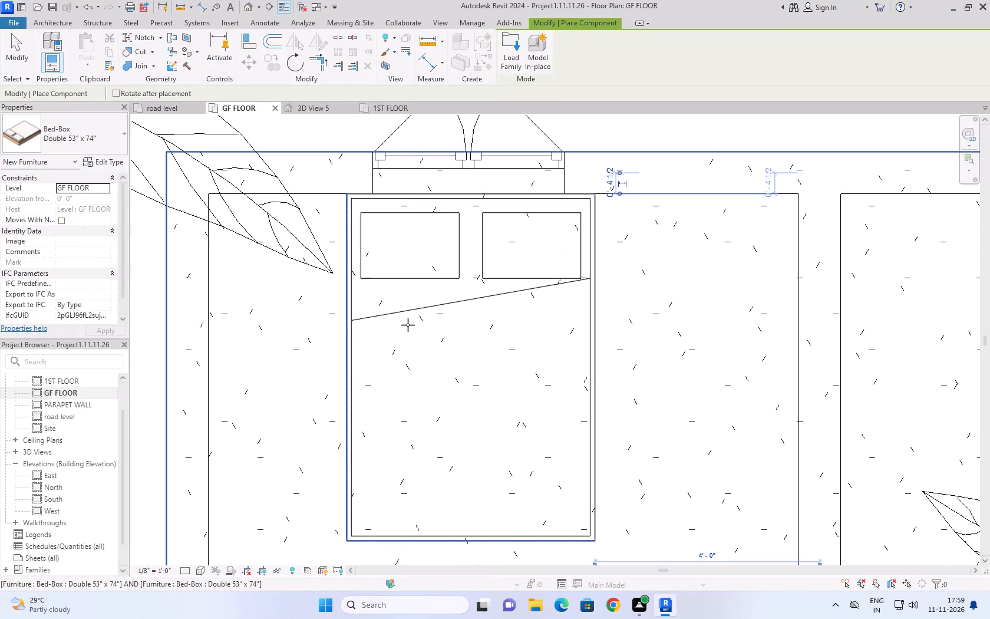
left_click(408, 325)
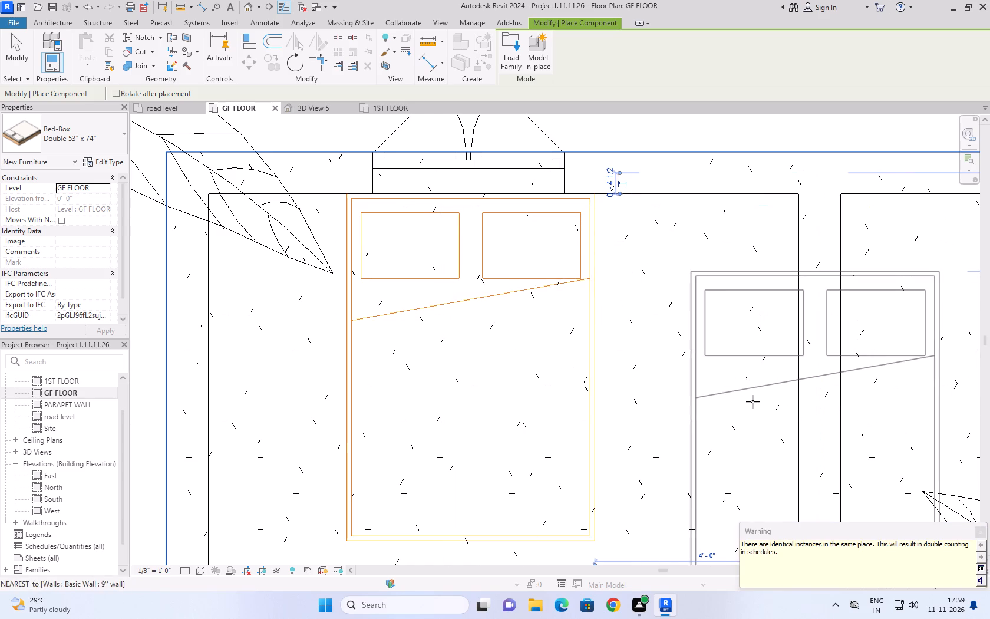
key("ctrl+z")
key("ctrl+z")
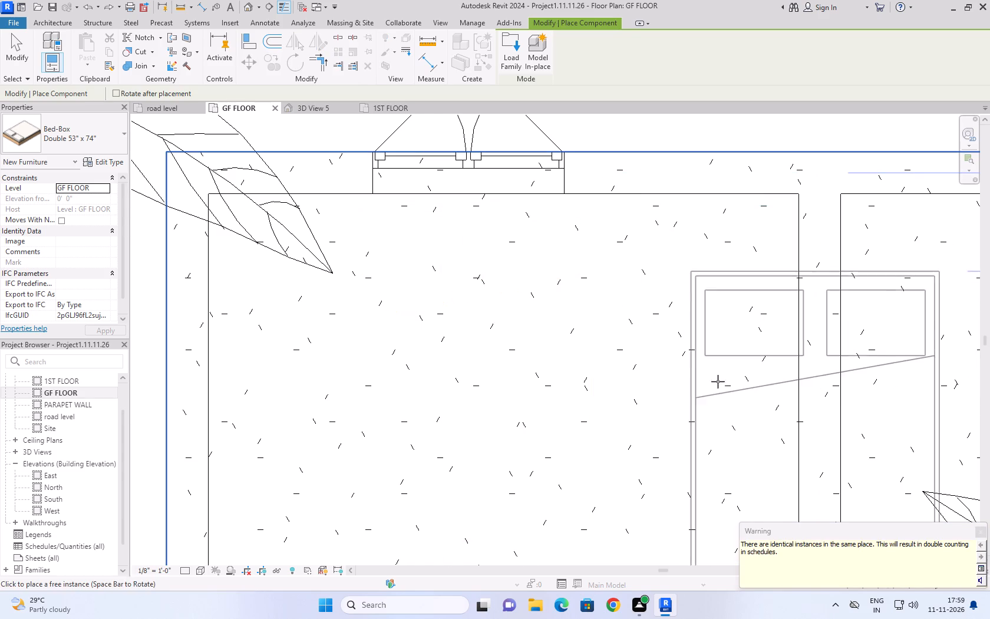
left_click(414, 324)
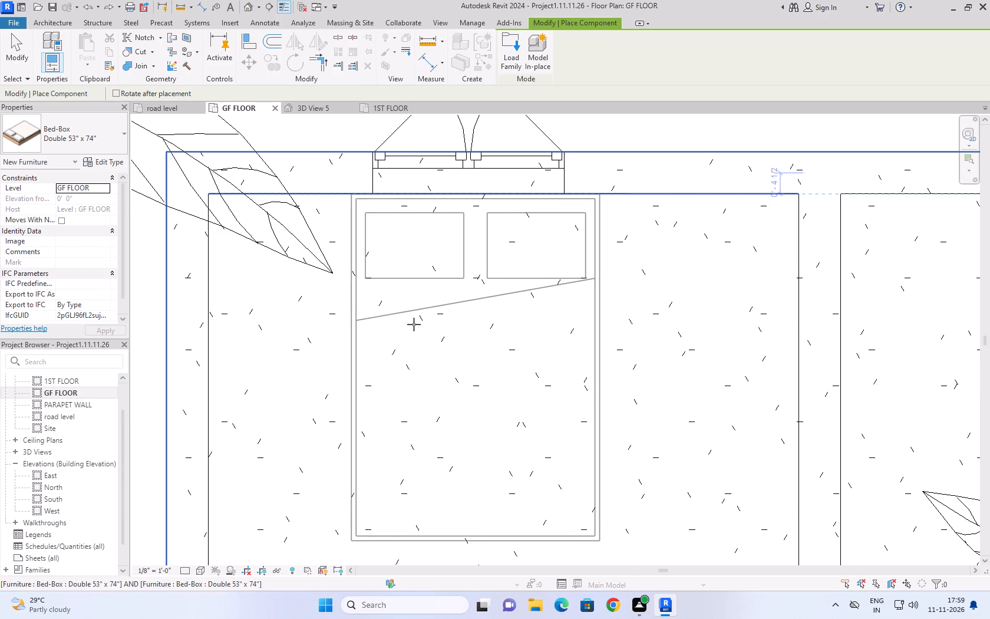
Place another Bed-Box Double 53" x 74" in the northeast bedroom, headboard against the north wall, about 4' 3" from the east wall.
scroll(586, 368, "down", 15)
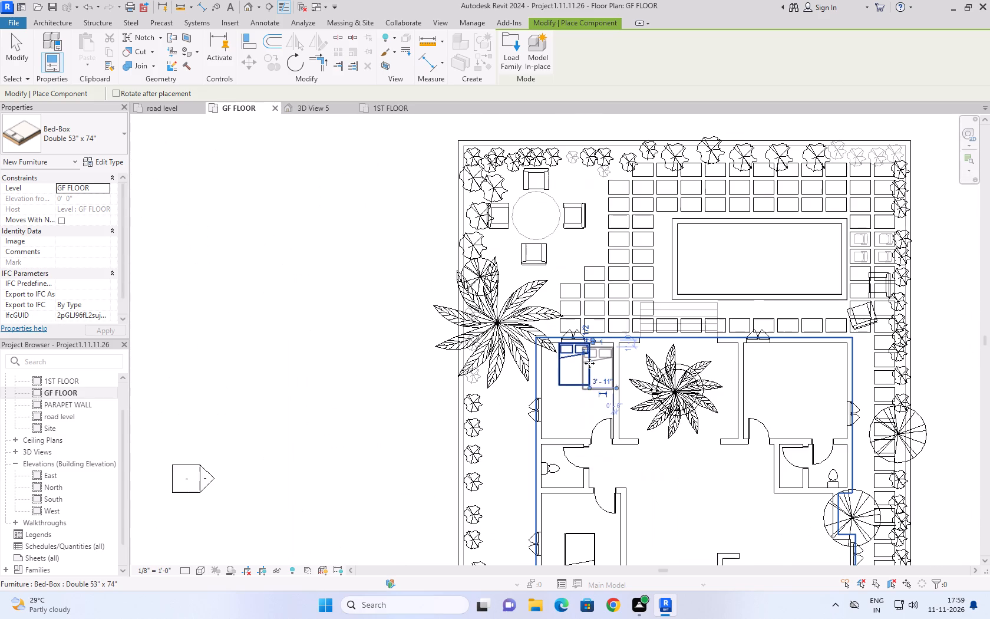
middle_click_drag(750, 390, 589, 446)
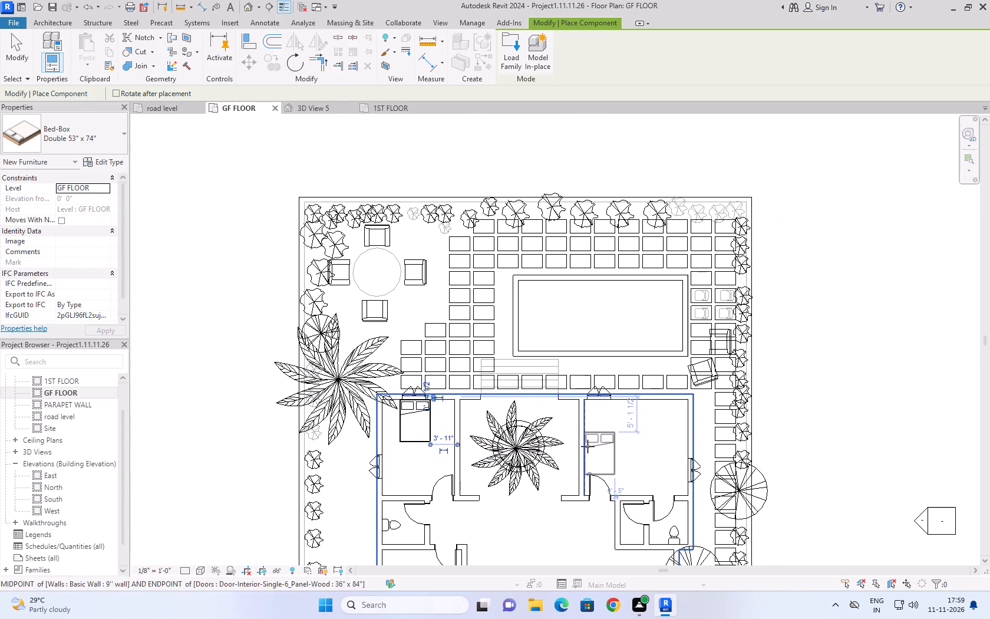
scroll(635, 420, "up", 9)
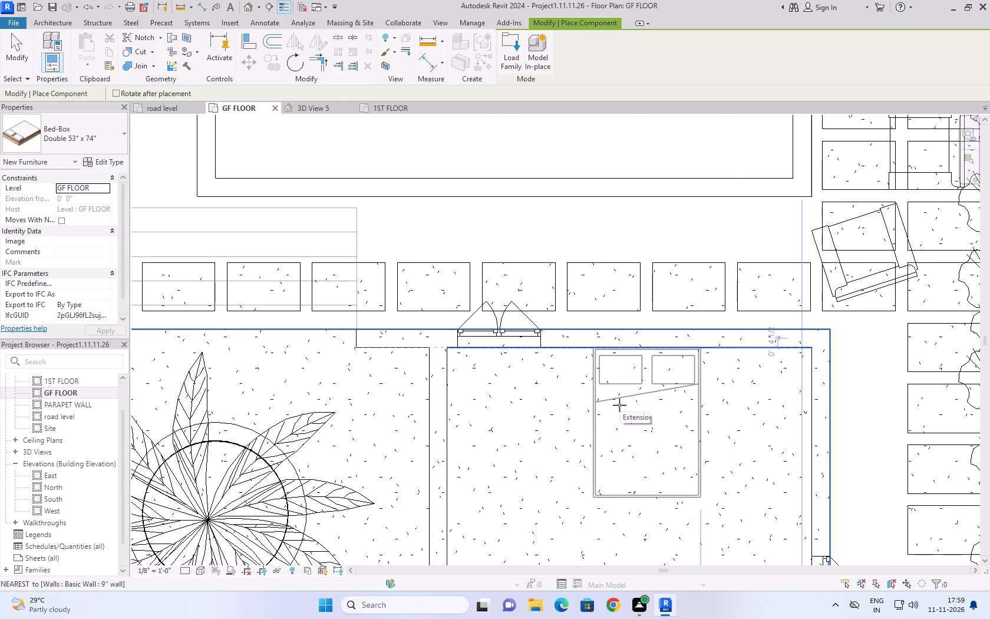
scroll(619, 405, "down", 8)
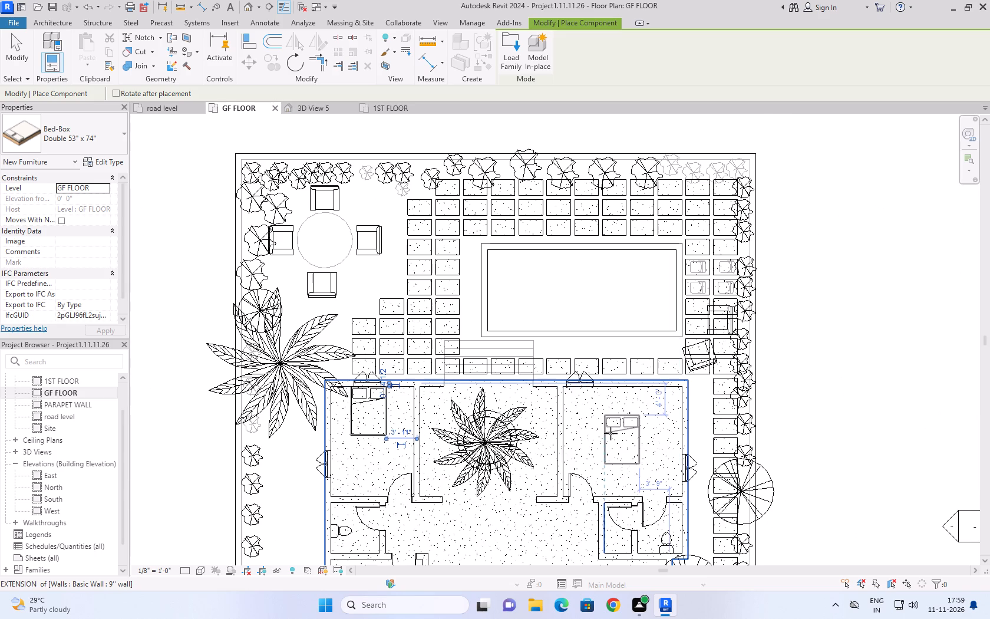
scroll(610, 433, "up", 2)
scroll(610, 434, "down", 4)
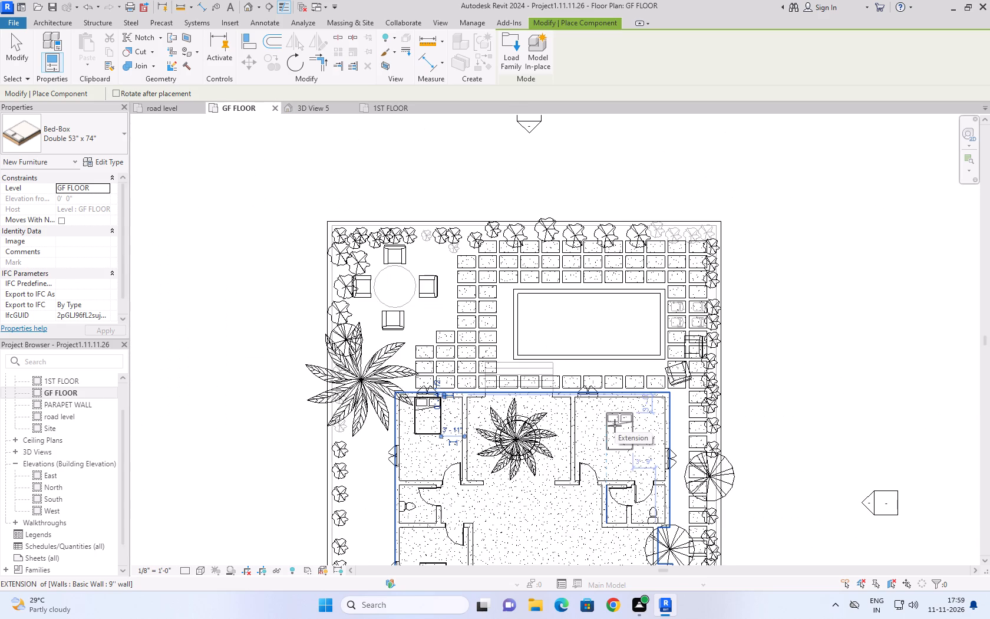
scroll(619, 413, "up", 3)
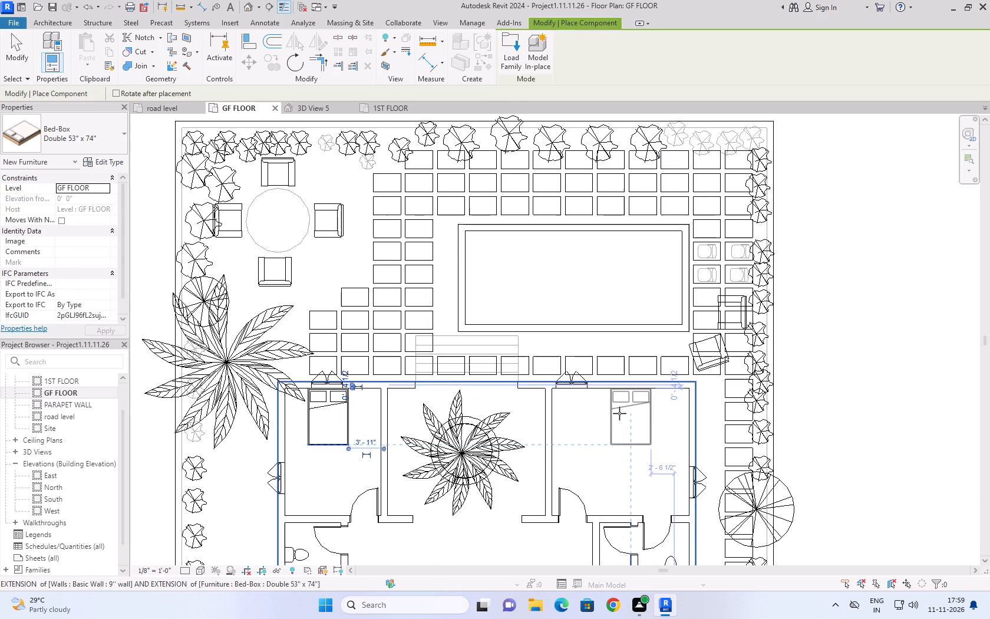
scroll(619, 413, "down", 8)
scroll(621, 413, "up", 11)
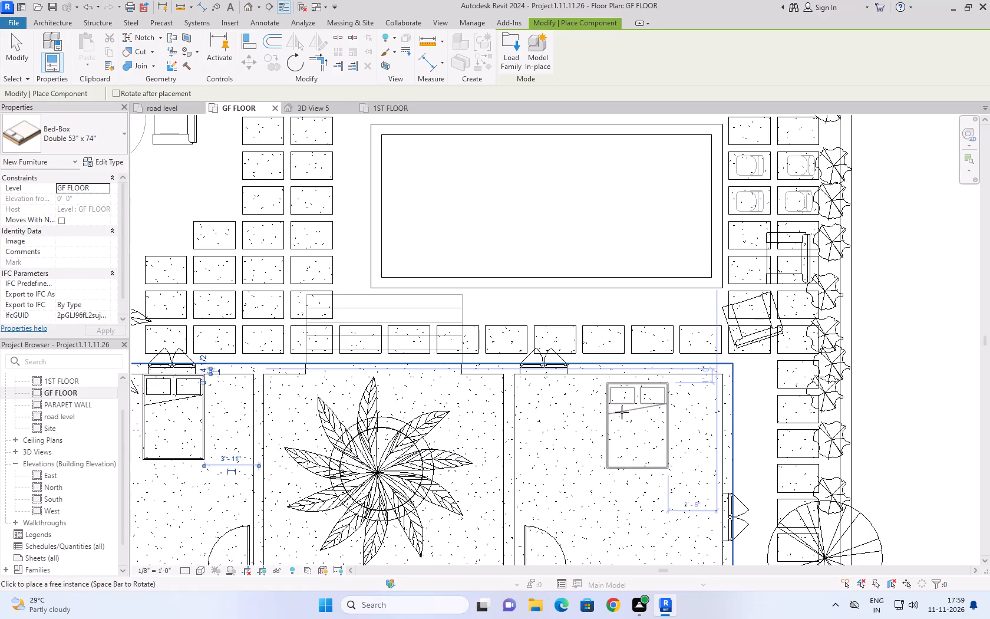
left_click(622, 405)
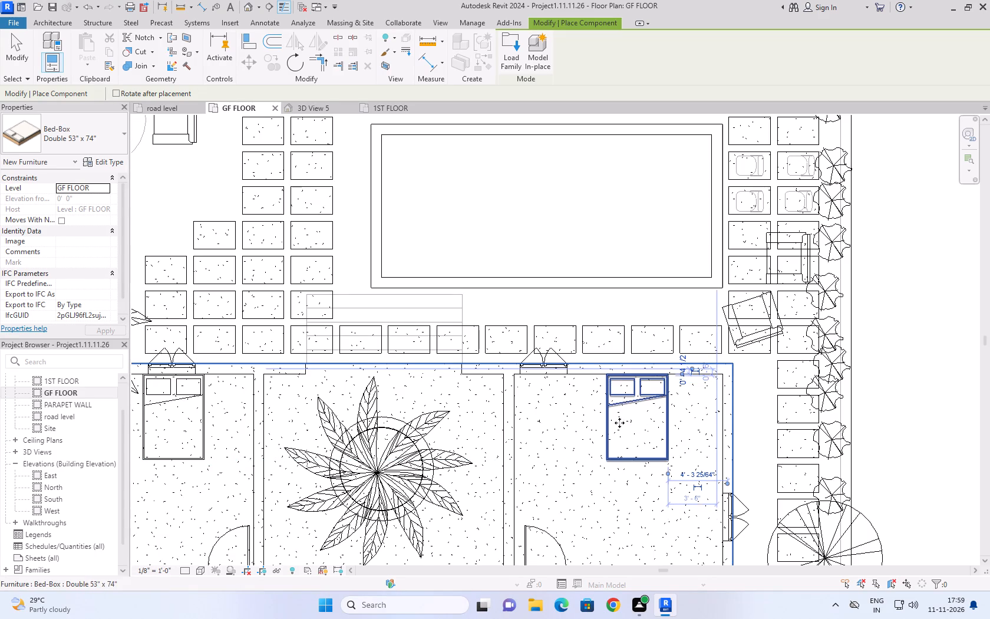
scroll(601, 457, "down", 10)
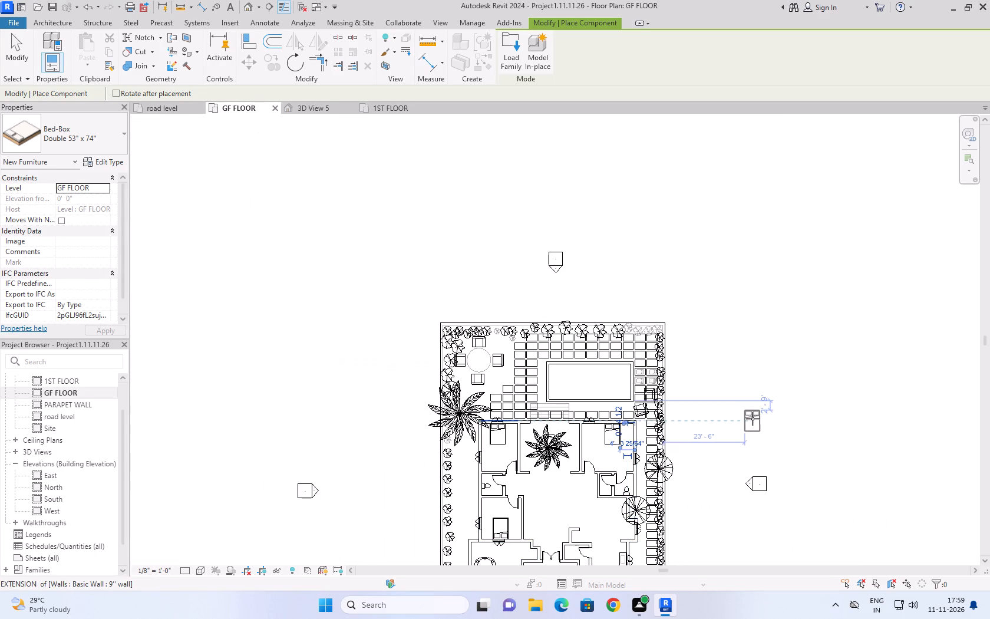
scroll(754, 401, "down", 9)
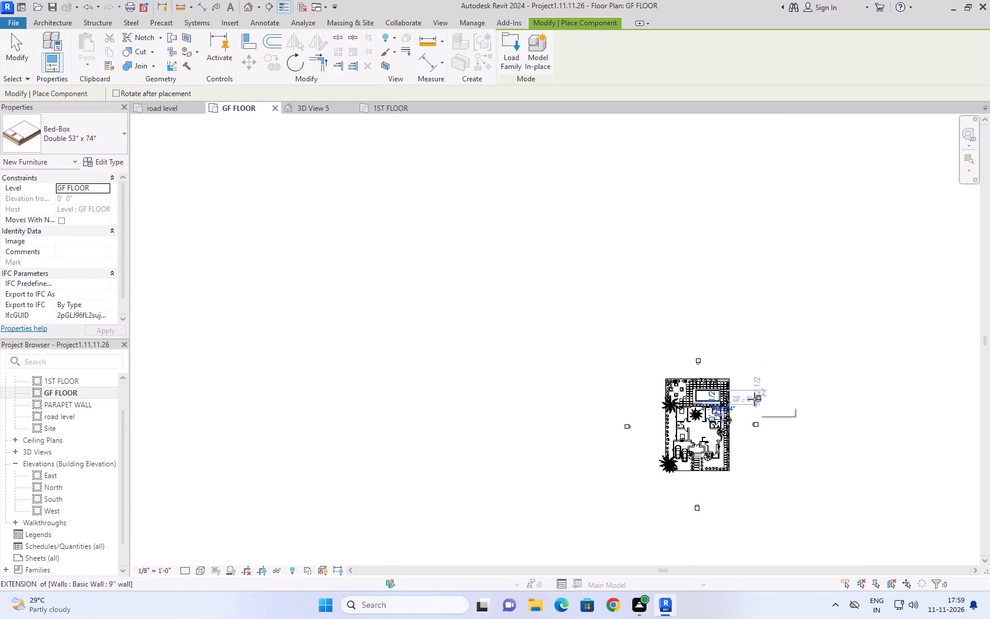
scroll(732, 413, "up", 19)
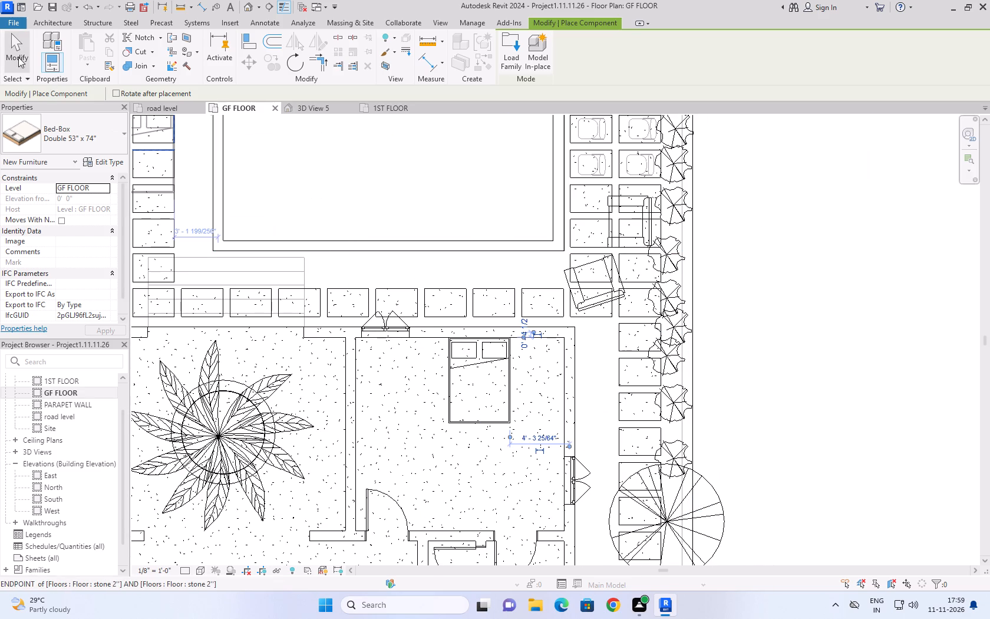
left_click(18, 52)
Review the furnished ground floor plan, and check it against 3D View 5 and the 1ST FLOOR plan.
scroll(875, 531, "down", 8)
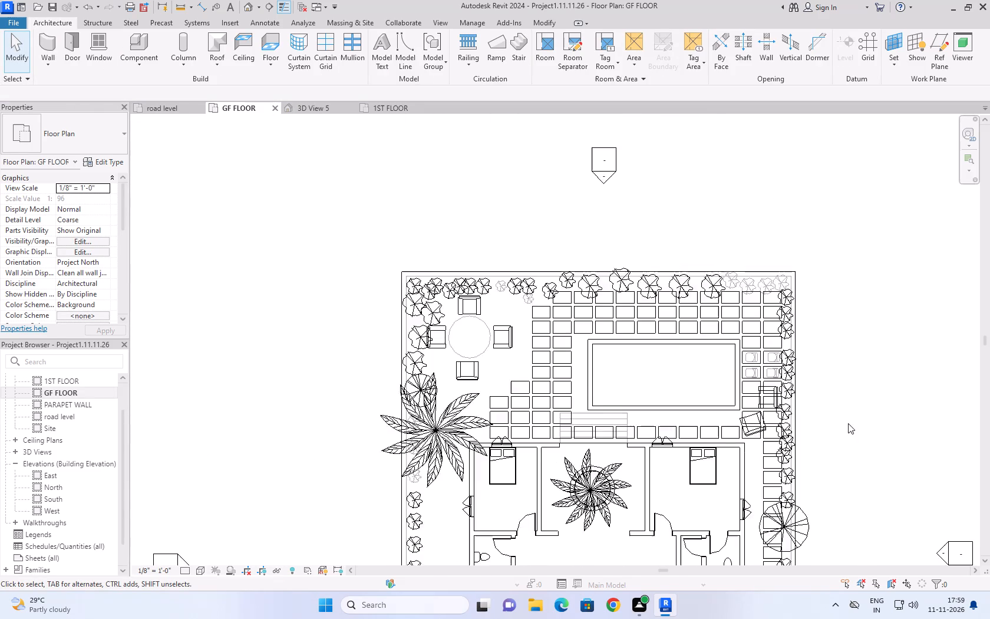
scroll(848, 423, "down", 10)
scroll(869, 511, "up", 9)
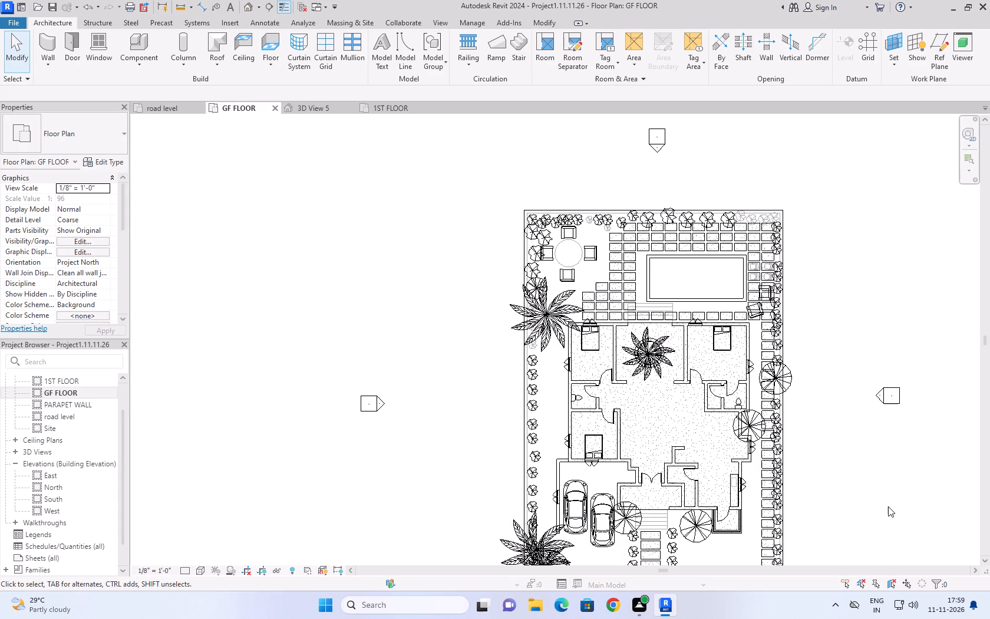
scroll(872, 507, "down", 9)
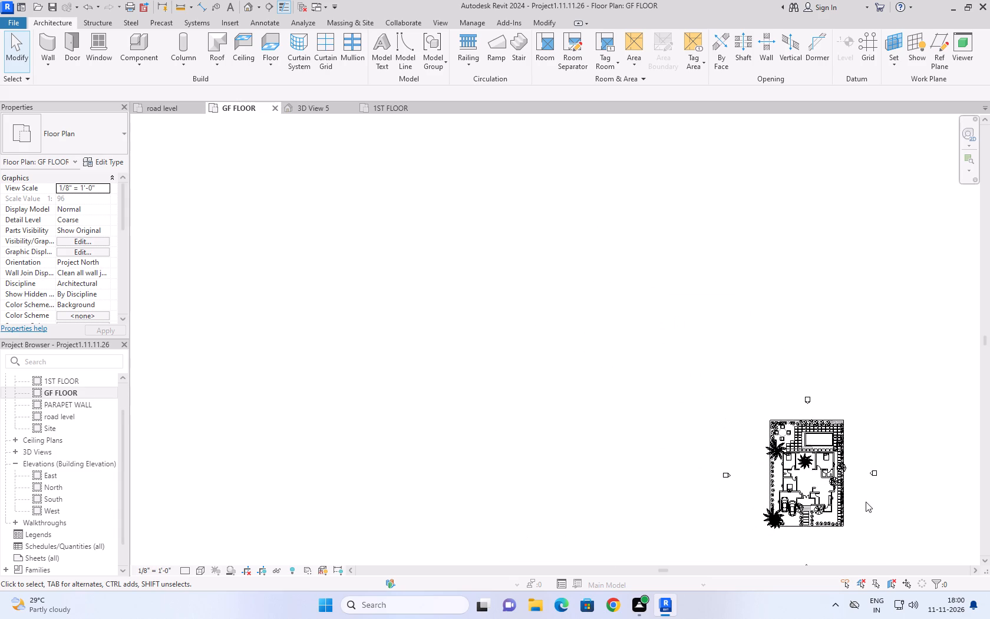
scroll(874, 530, "up", 10)
middle_click_drag(801, 463, 711, 480)
scroll(704, 480, "down", 3)
middle_click_drag(695, 381, 640, 426)
scroll(616, 422, "up", 2)
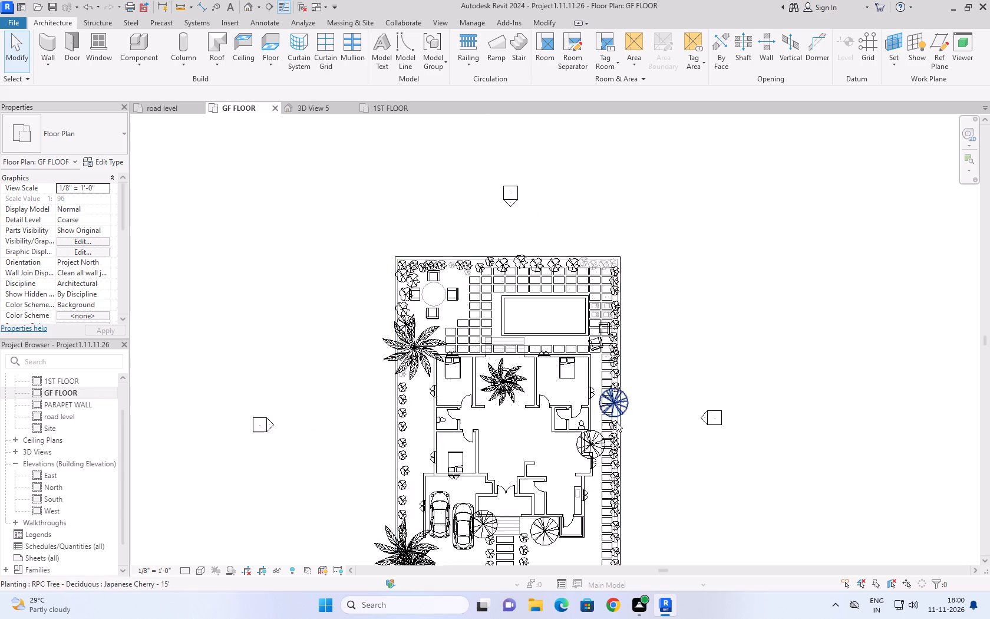
scroll(616, 422, "up", 3)
left_click(303, 109)
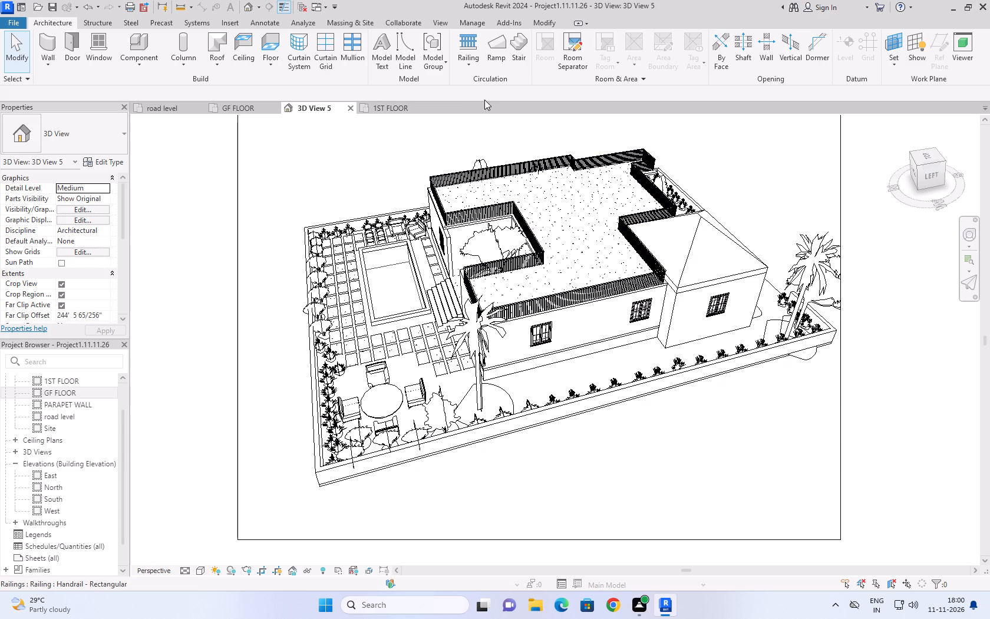
left_click(384, 104)
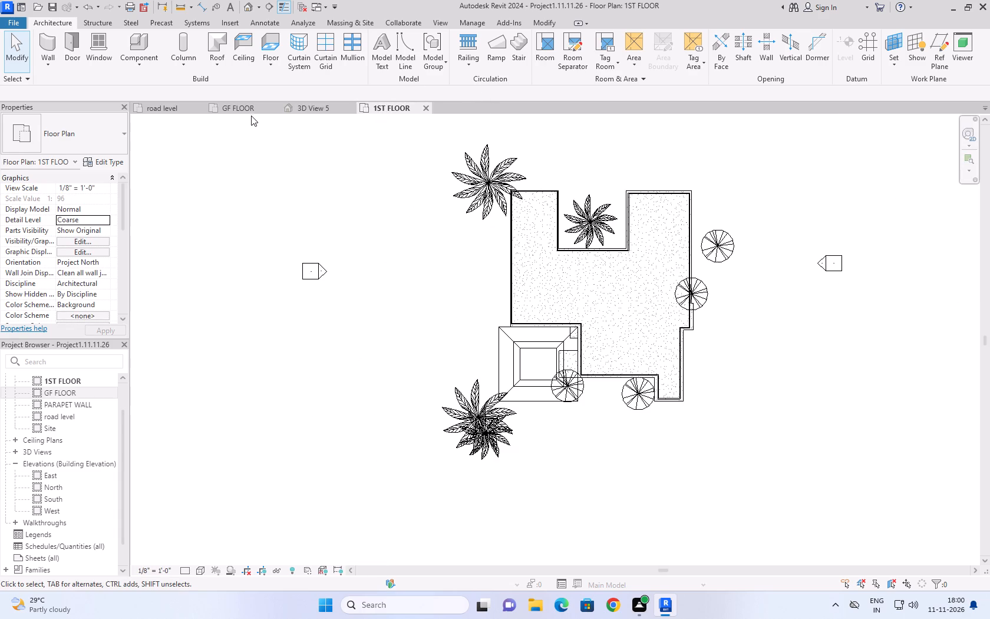
left_click(249, 114)
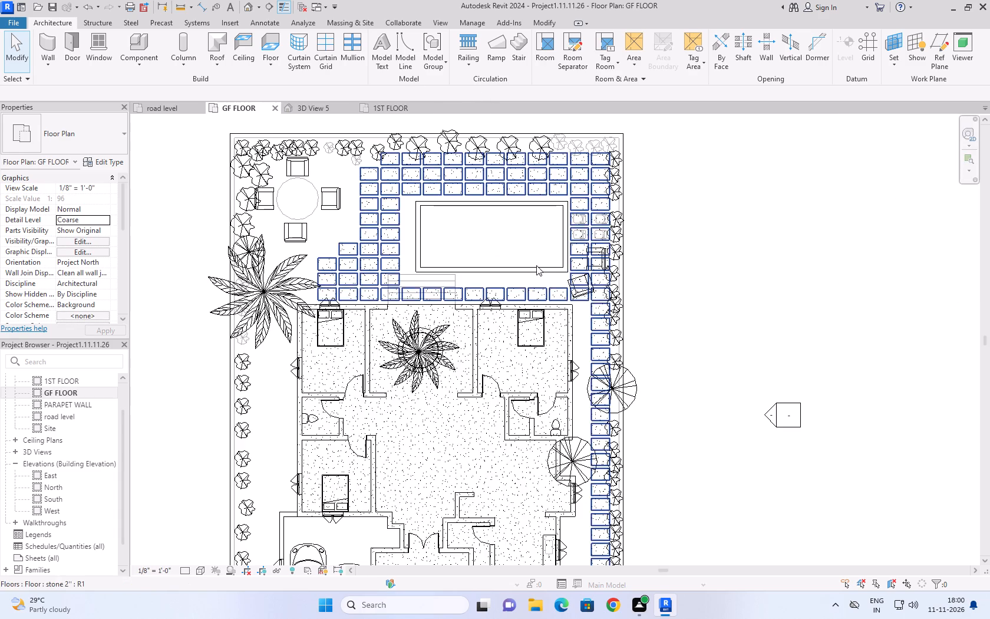
scroll(536, 265, "down", 7)
scroll(549, 447, "up", 7)
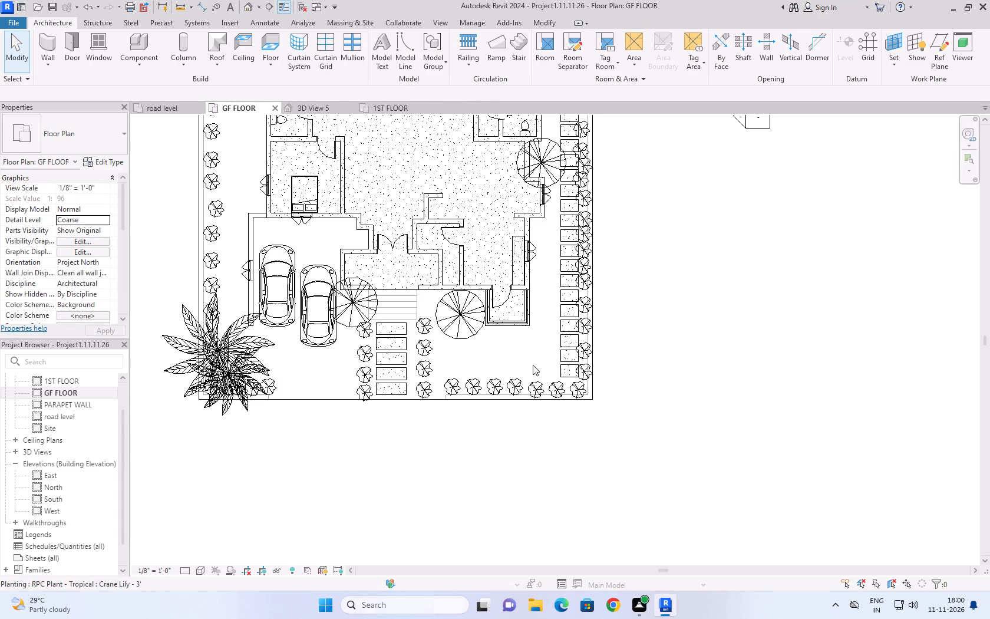
middle_click_drag(533, 350, 528, 409)
Open the default 3D view to examine the house and landscaping from outside, and return to the GF FLOOR plan.
left_click(315, 111)
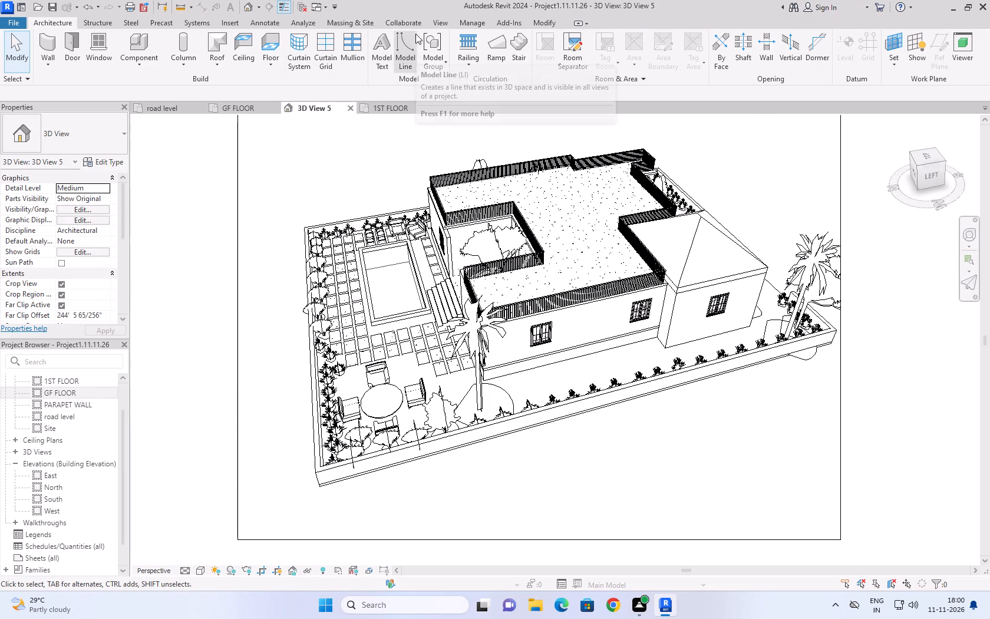
left_click(433, 15)
left_click(435, 18)
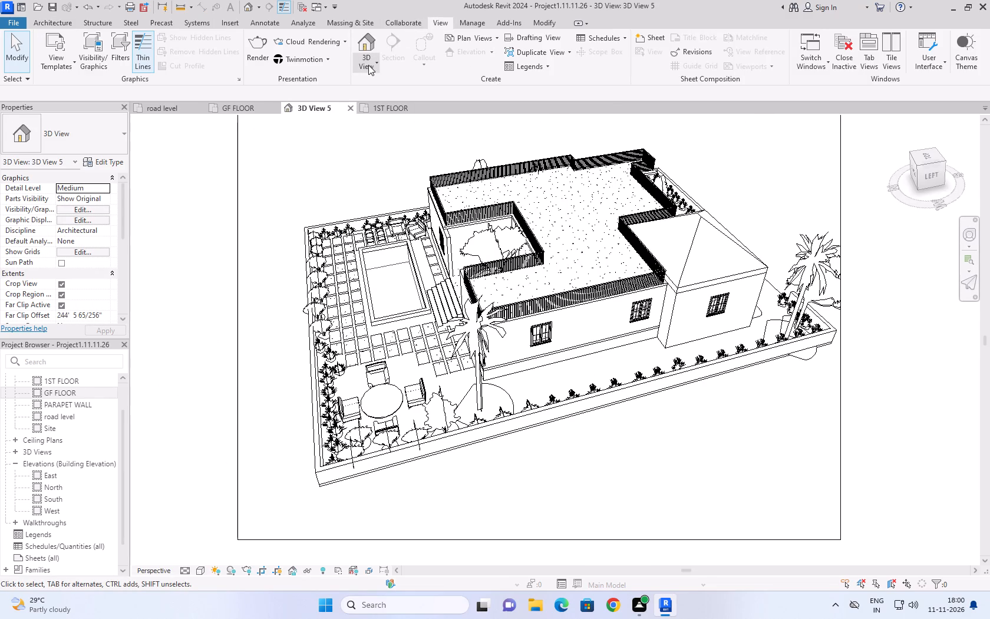
left_click(368, 65)
left_click(371, 78)
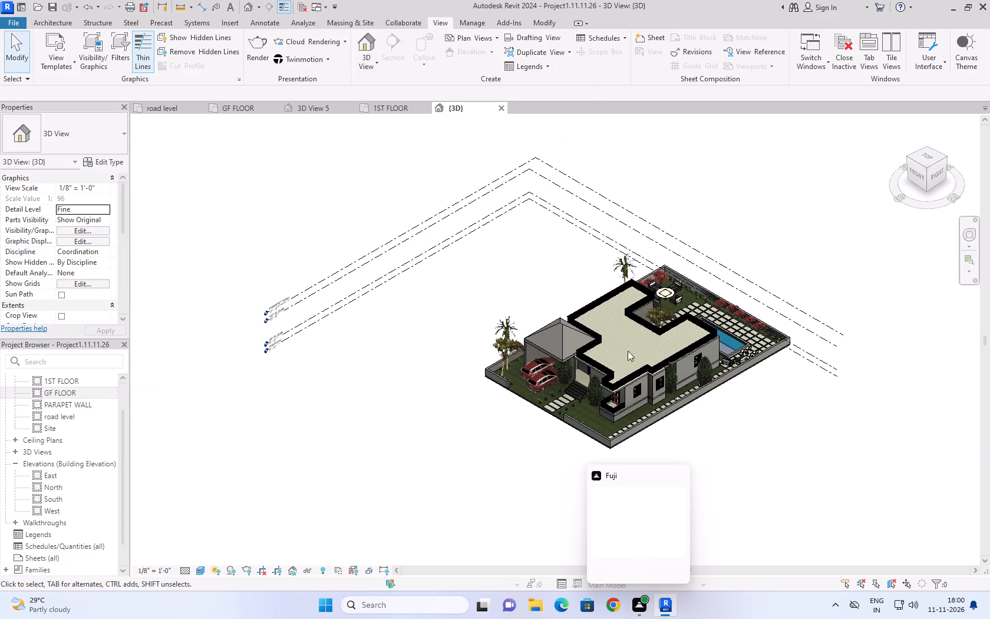
scroll(666, 394, "up", 10)
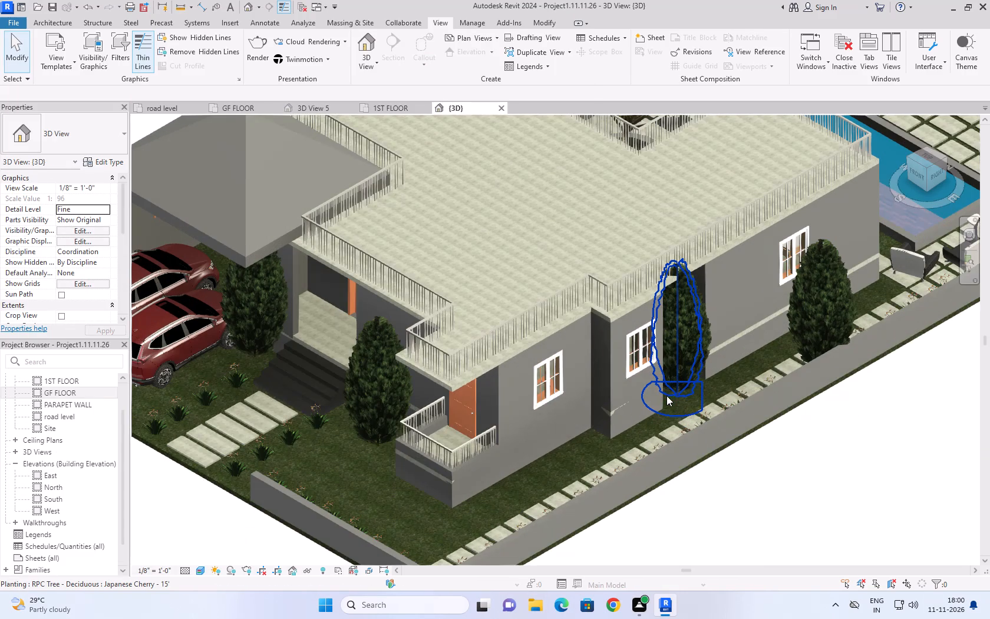
scroll(666, 400, "down", 4)
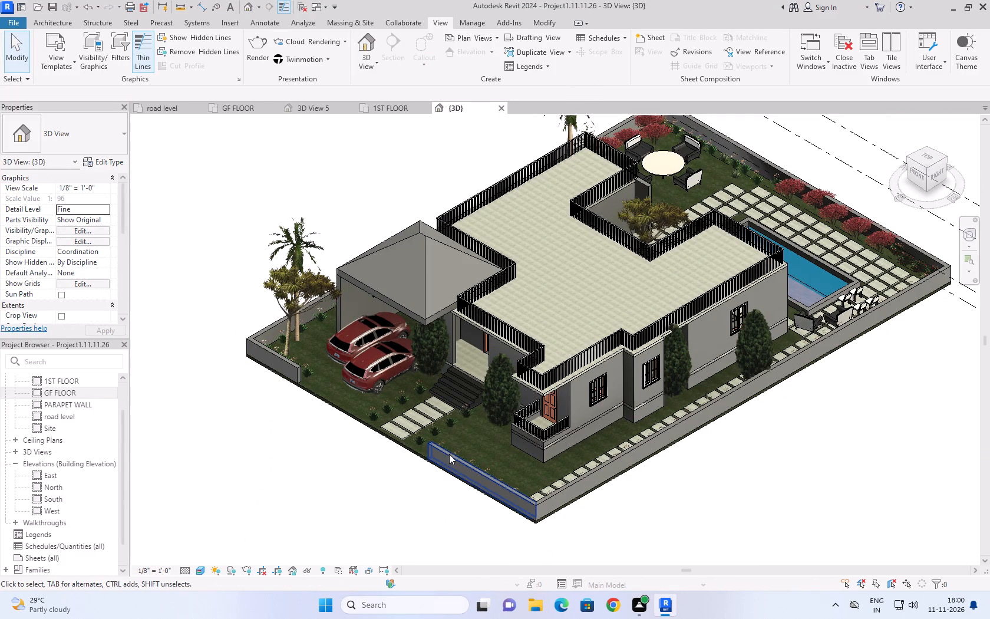
scroll(450, 453, "up", 1)
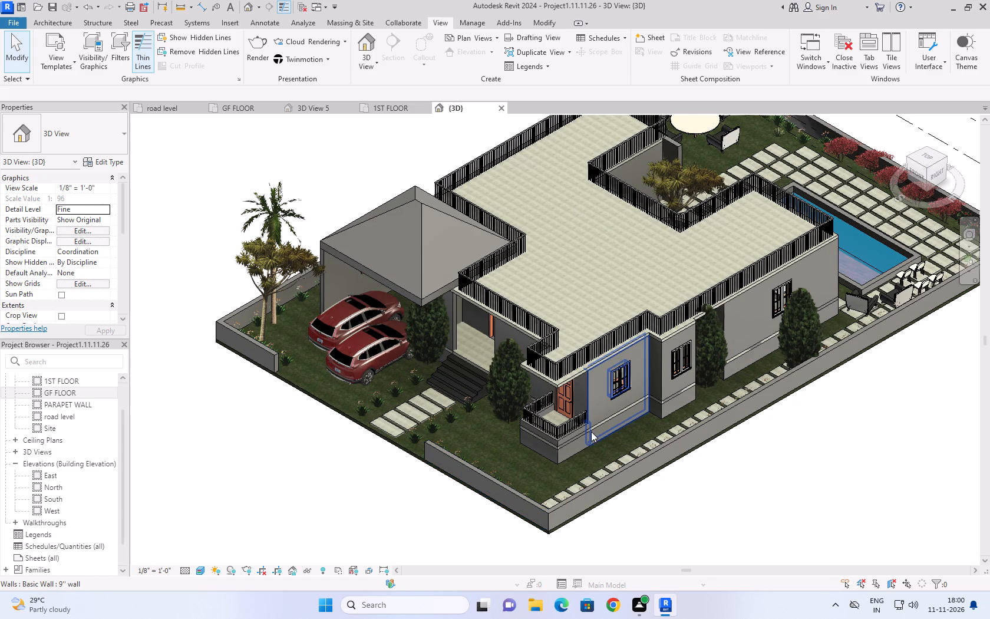
left_click(250, 107)
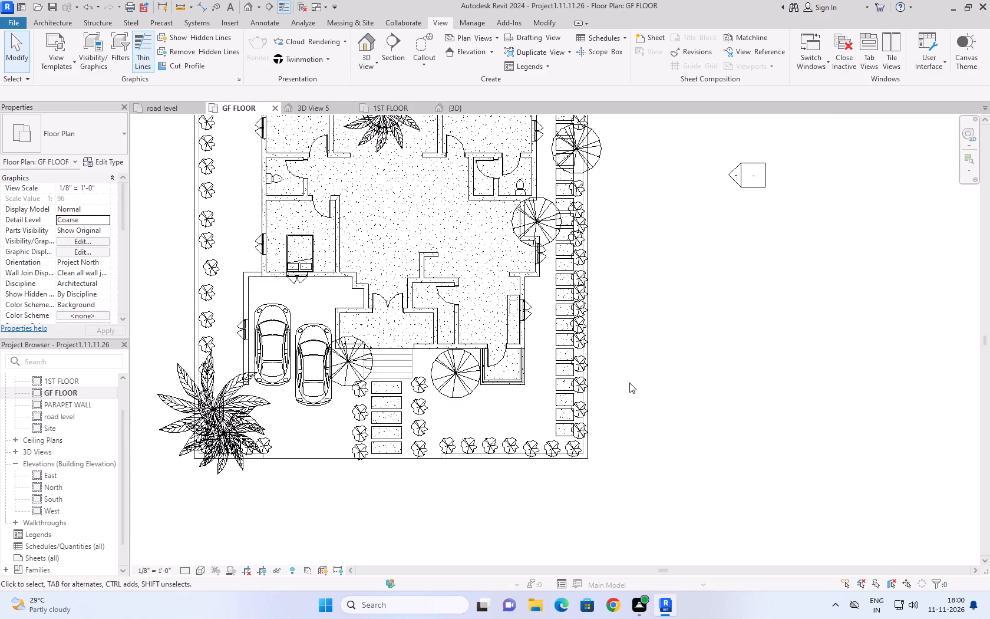
Load the Table-Conference2 w Chairs family from the Furniture Tables folder and place a 48" x 144" table in the central hall of GF FLOOR.
scroll(607, 330, "up", 4)
scroll(618, 329, "down", 4)
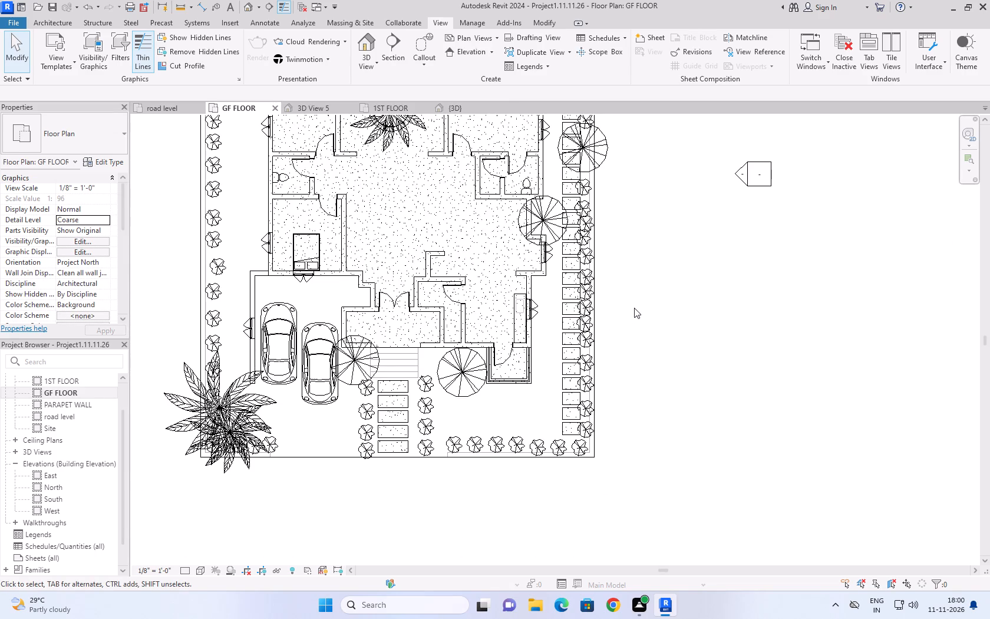
scroll(631, 308, "down", 3)
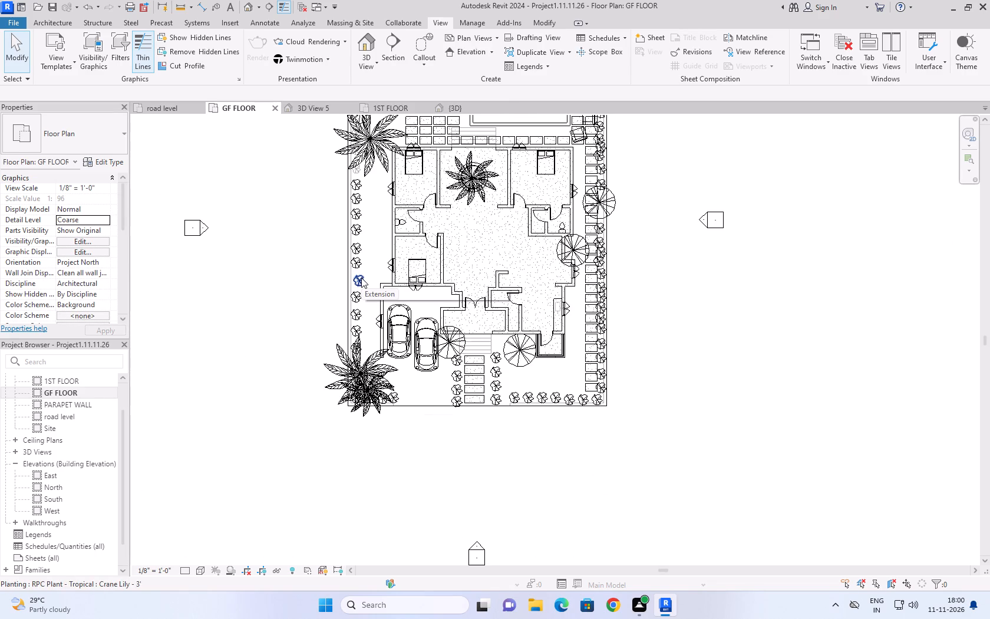
scroll(357, 283, "down", 3)
middle_click_drag(363, 241, 355, 304)
scroll(420, 271, "up", 5)
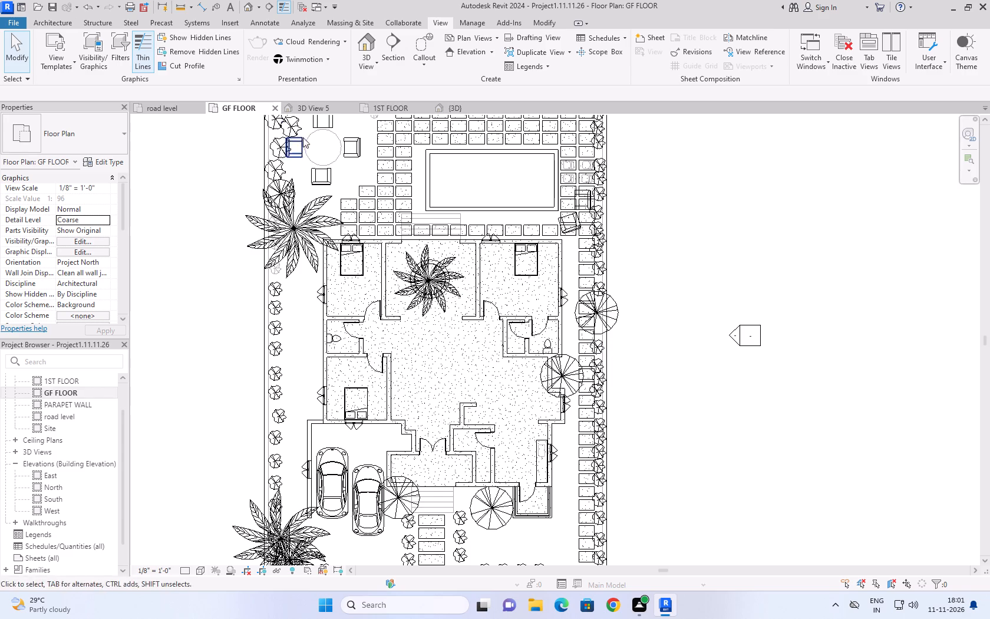
left_click(50, 25)
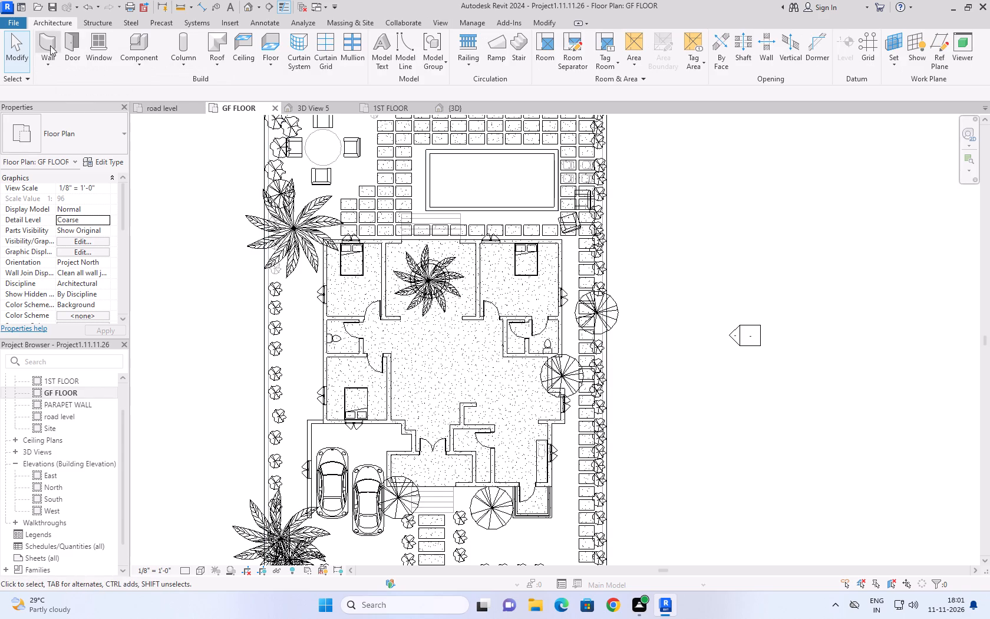
left_click(138, 66)
left_click(145, 80)
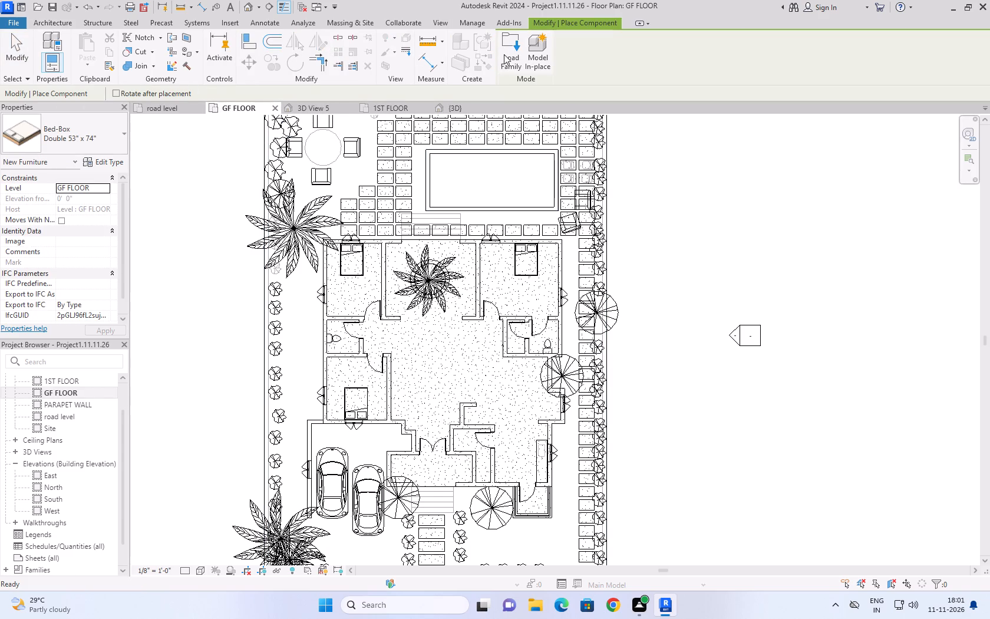
left_click(516, 48)
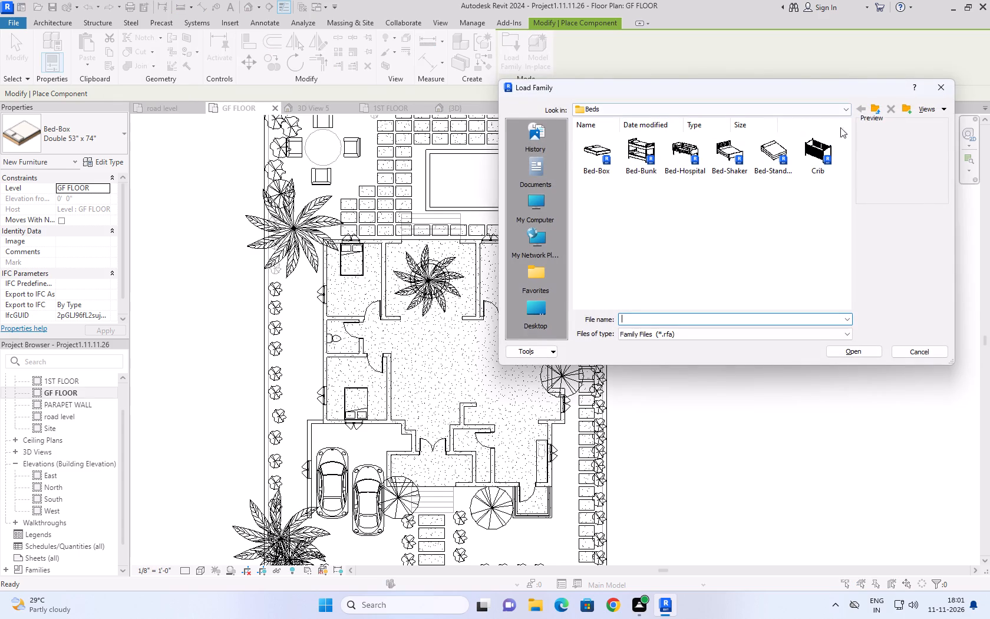
left_click(873, 108)
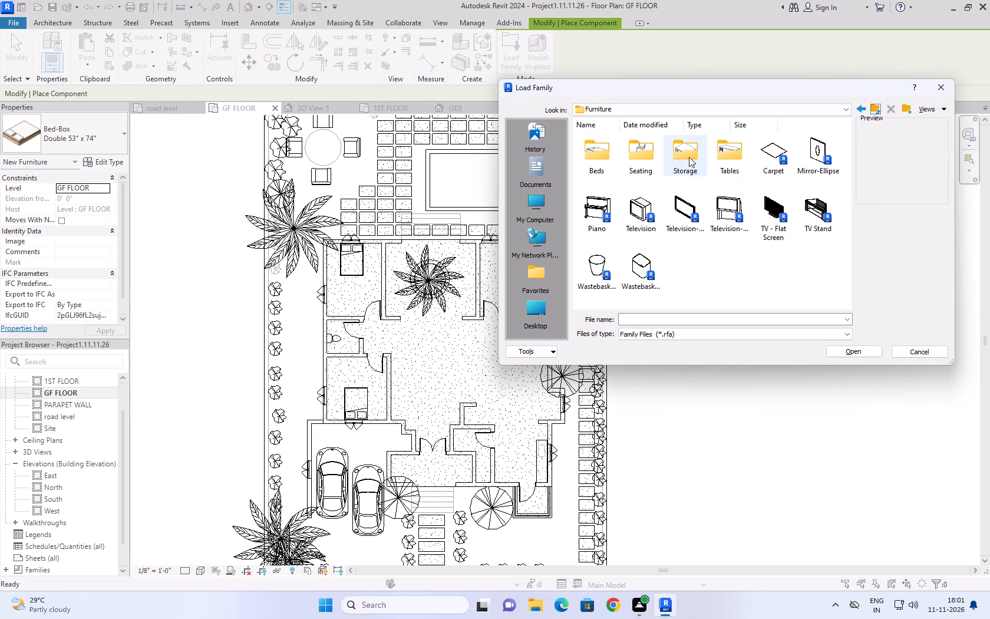
double_click(726, 159)
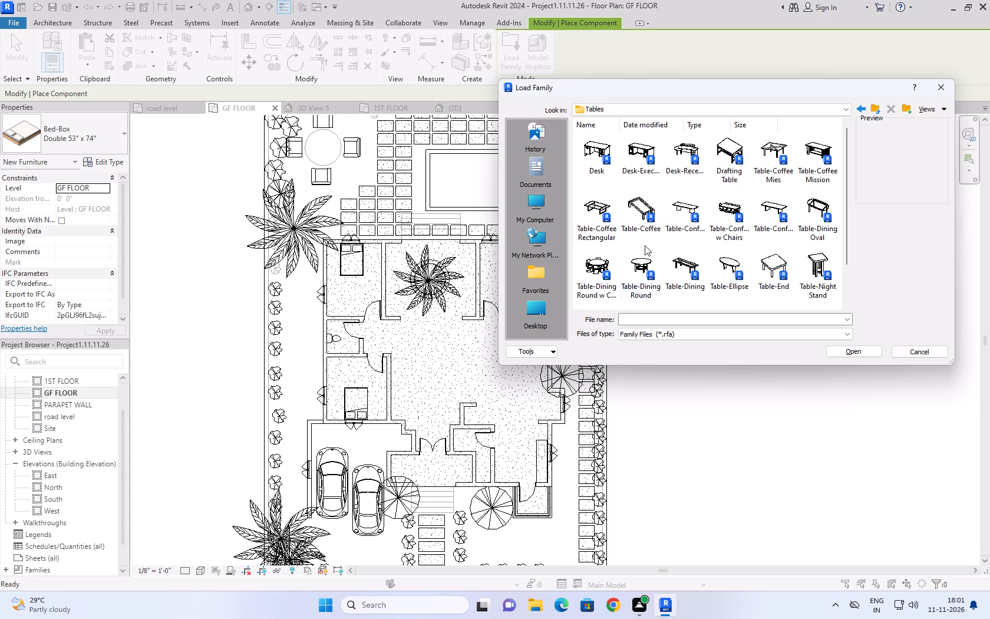
left_click(732, 213)
left_click(847, 347)
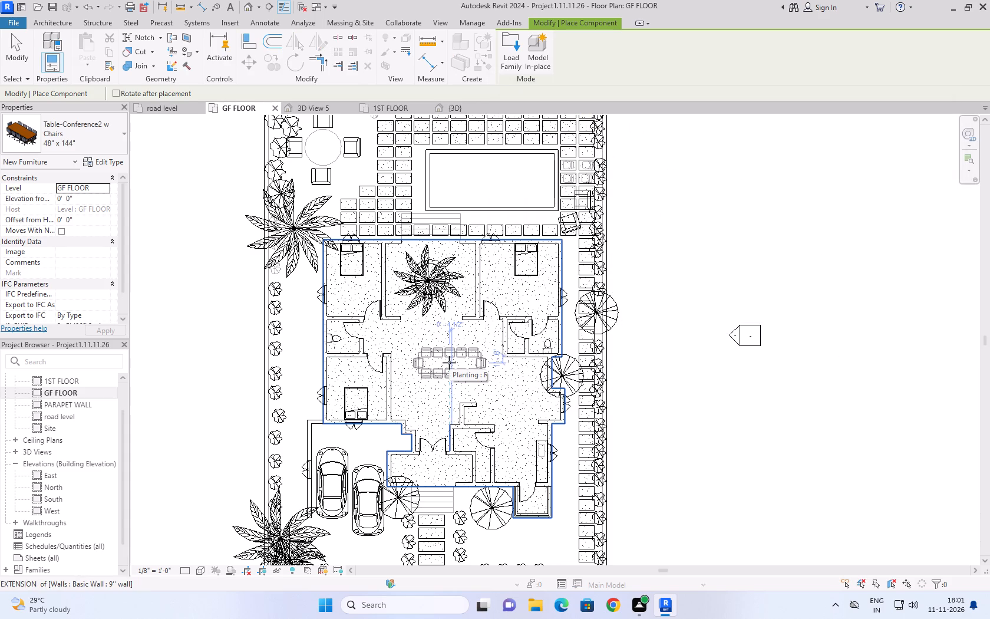
left_click(449, 363)
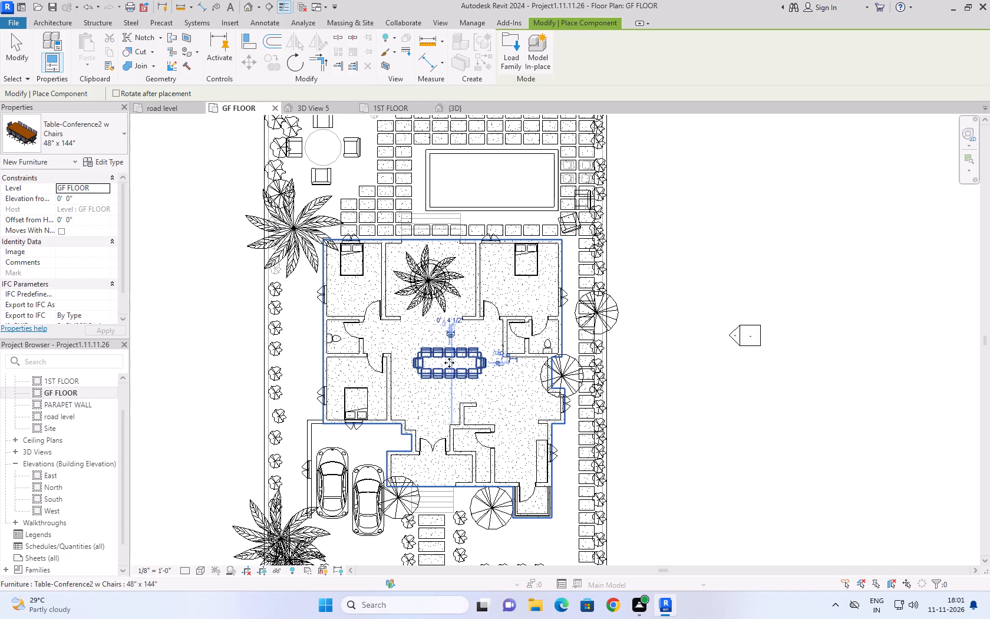
Set the Number Of Chairs of the 48" x 144" conference table type to 8 and finish placing components.
left_click(107, 160)
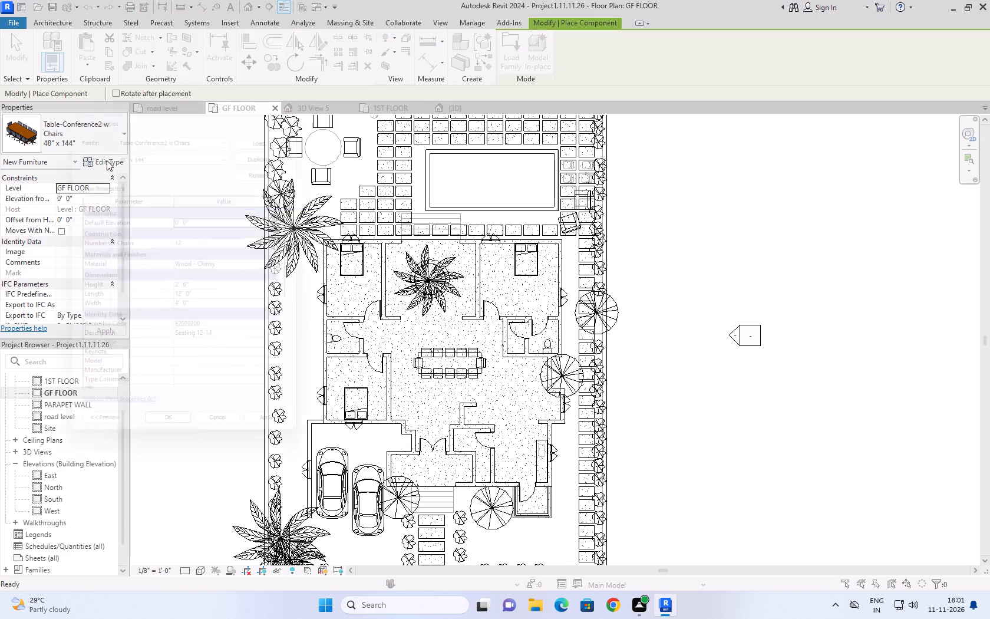
left_click(249, 239)
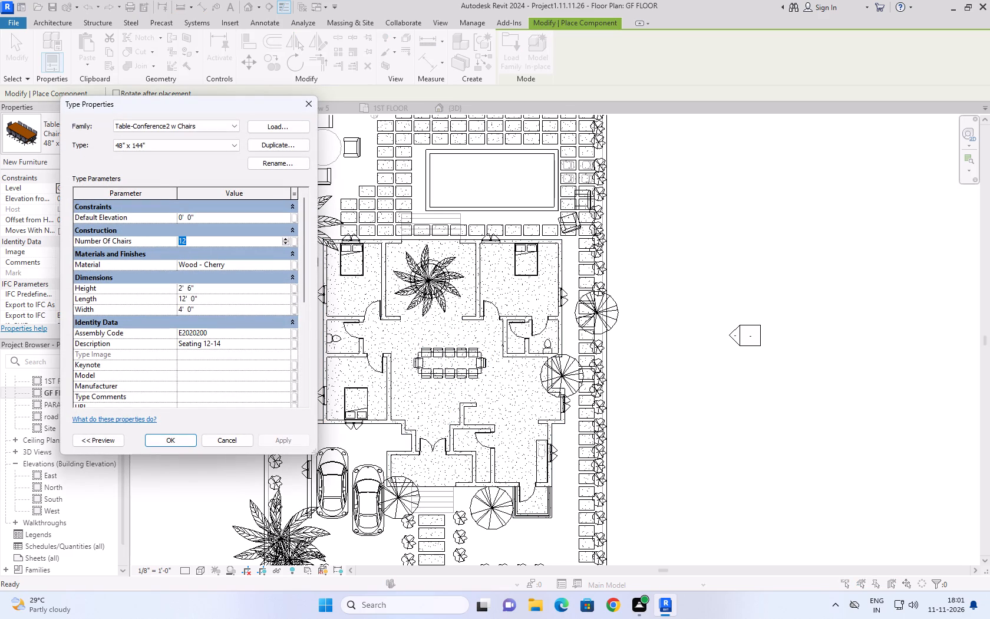
key("8")
left_click(271, 437)
left_click(180, 441)
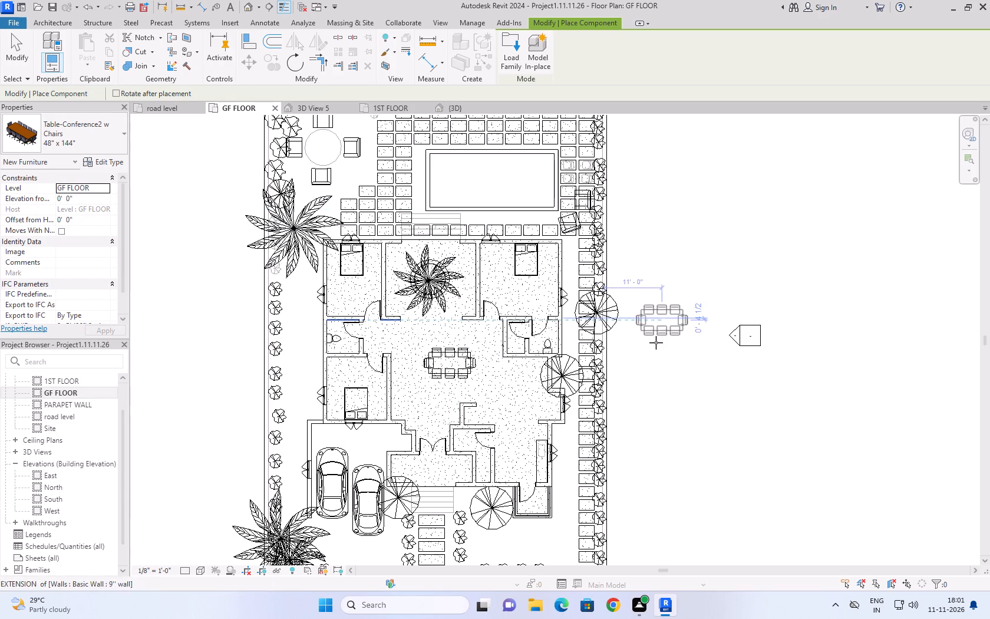
left_click(21, 54)
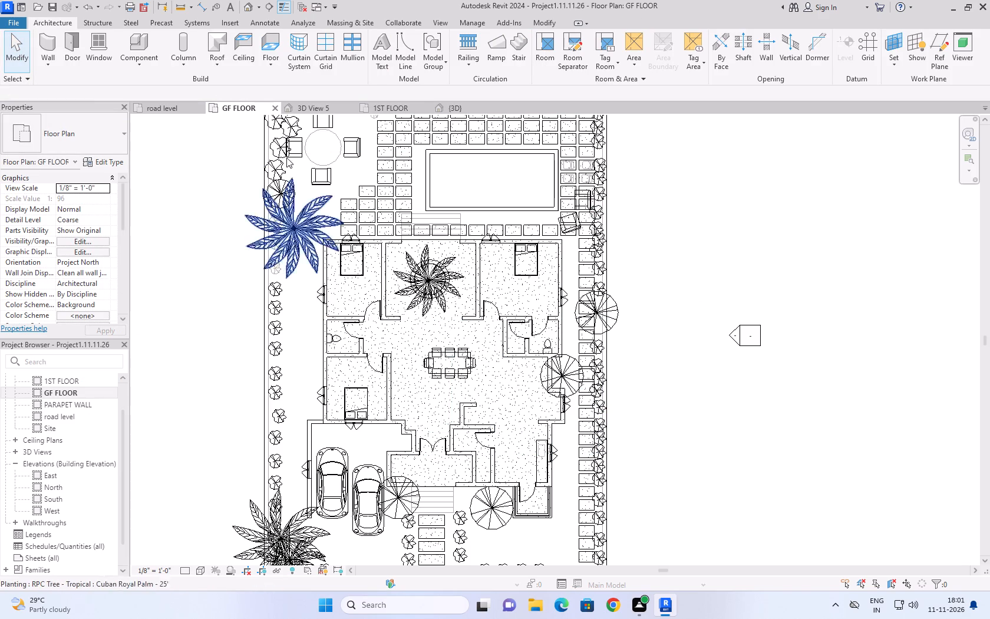
Check the furniture layout in the road level reference image, and move the table with chairs on GF FLOOR southeast into the dining area.
left_click(322, 105)
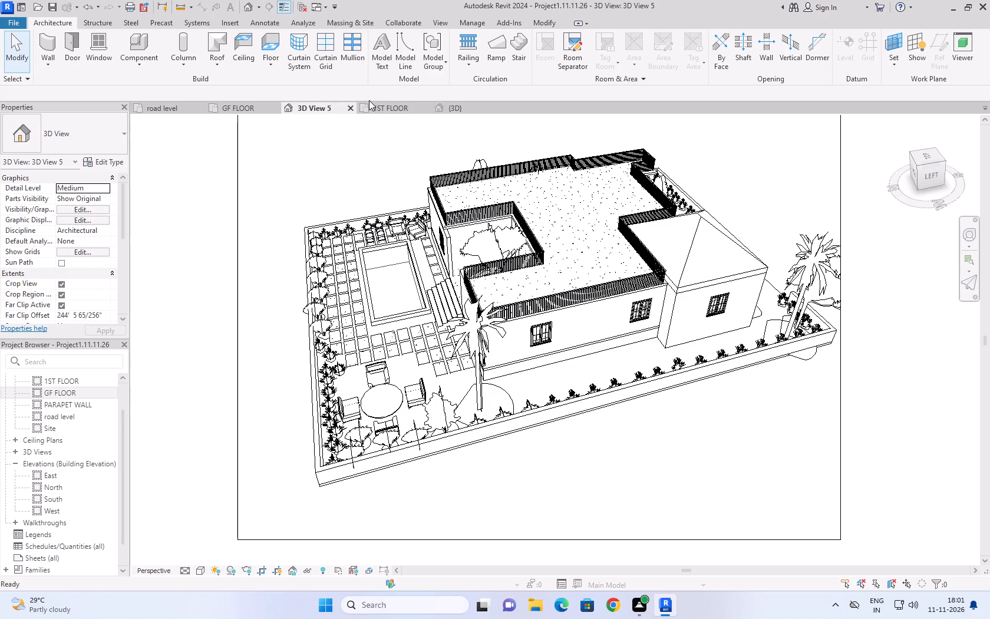
left_click(382, 103)
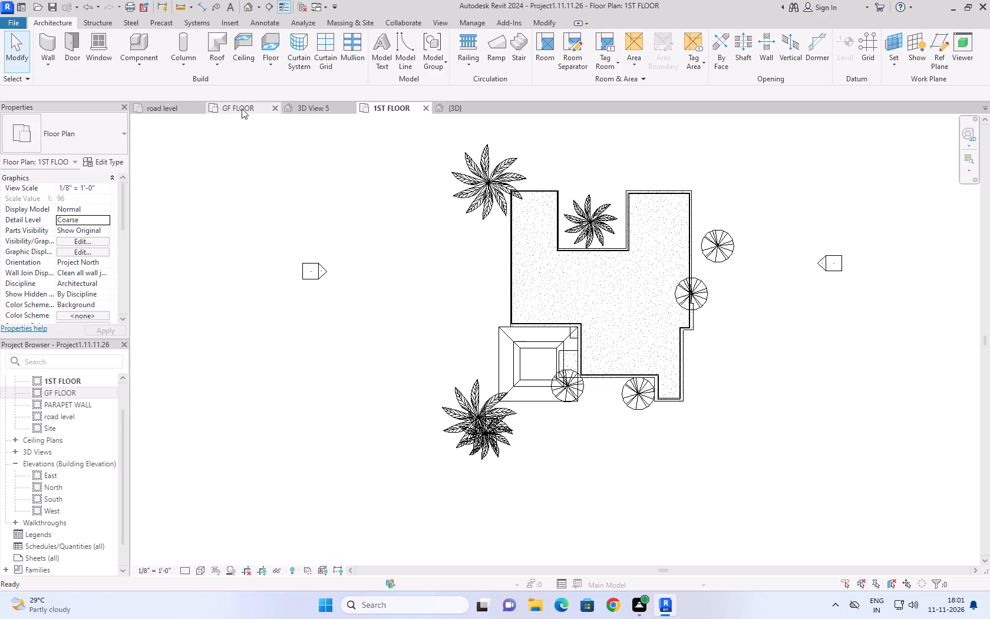
left_click(179, 106)
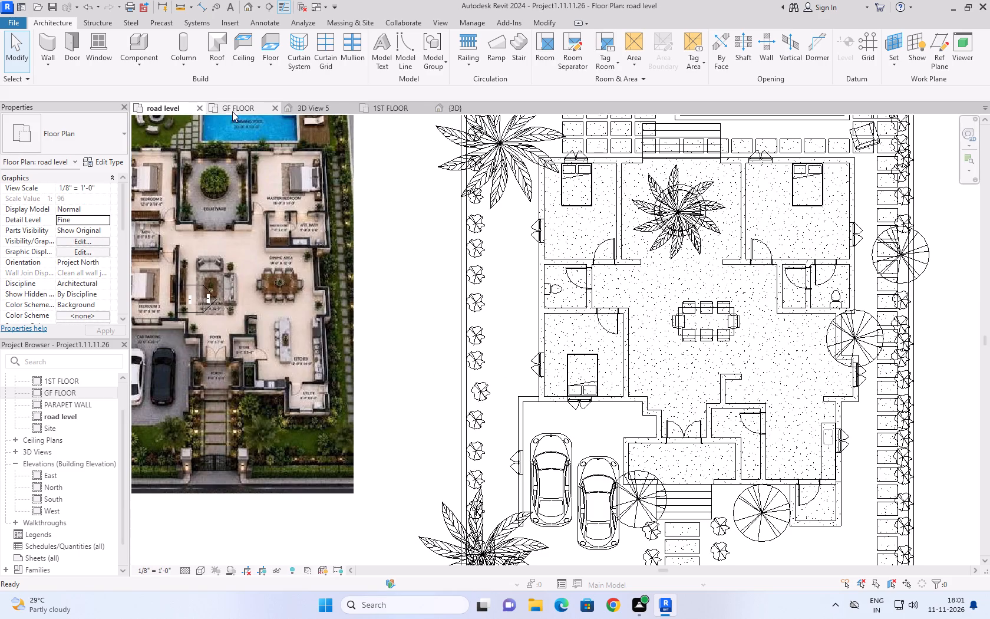
scroll(325, 290, "down", 4)
scroll(245, 284, "up", 3)
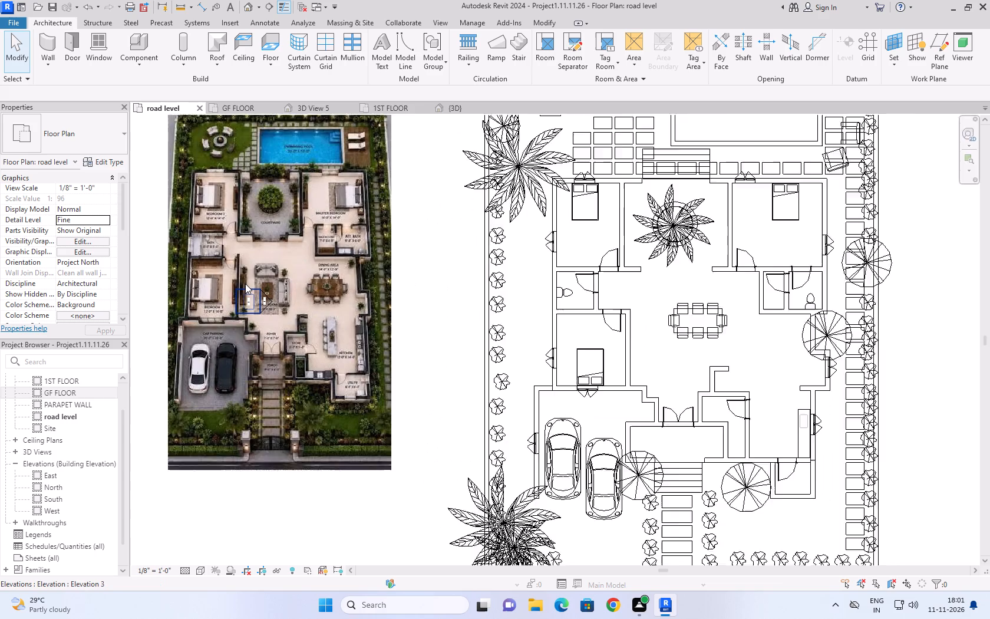
scroll(245, 284, "up", 3)
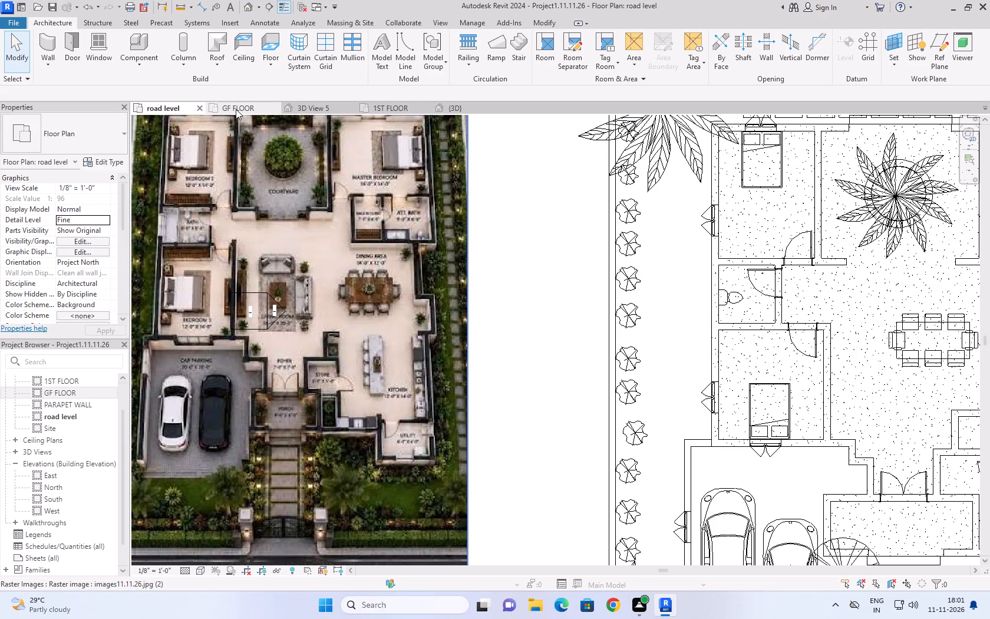
left_click(236, 109)
left_click_drag(456, 356, 517, 379)
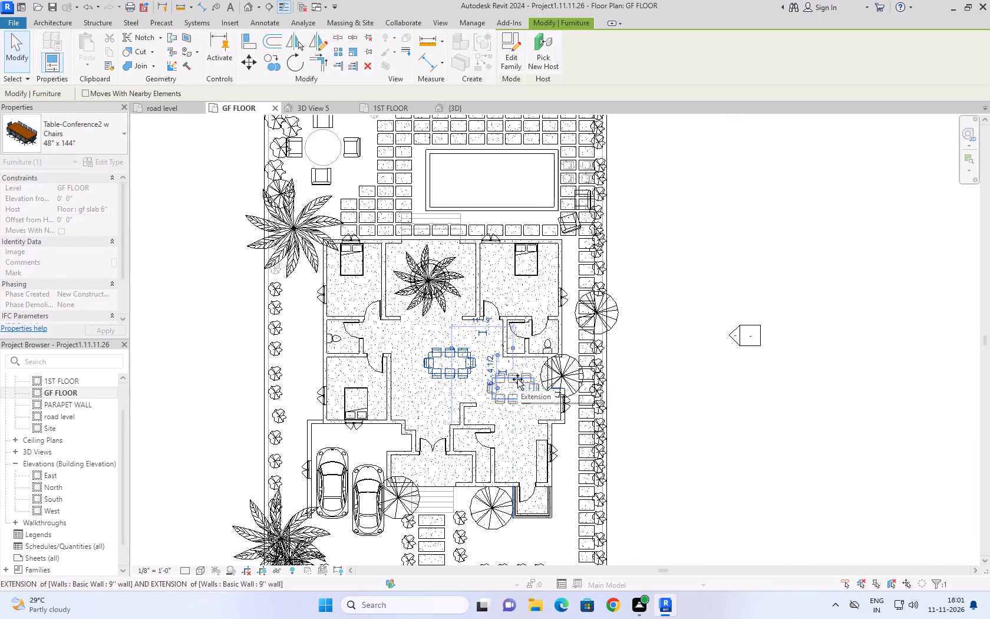
left_click_drag(517, 379, 516, 377)
left_click(656, 291)
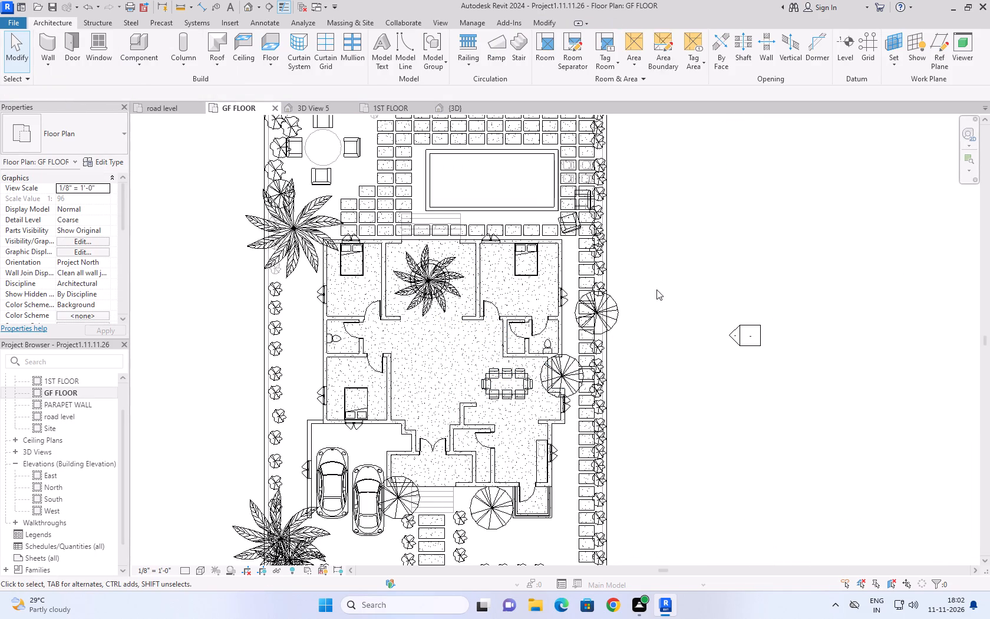
Load the Sofa-Corbu family from the Furniture Seating folder for component placement.
left_click(131, 60)
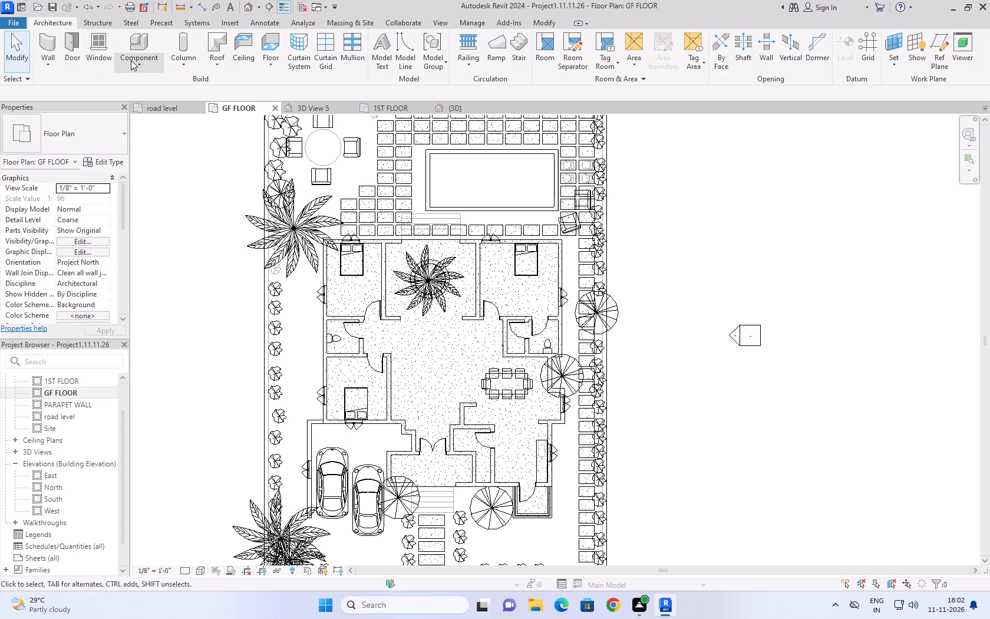
left_click(158, 93)
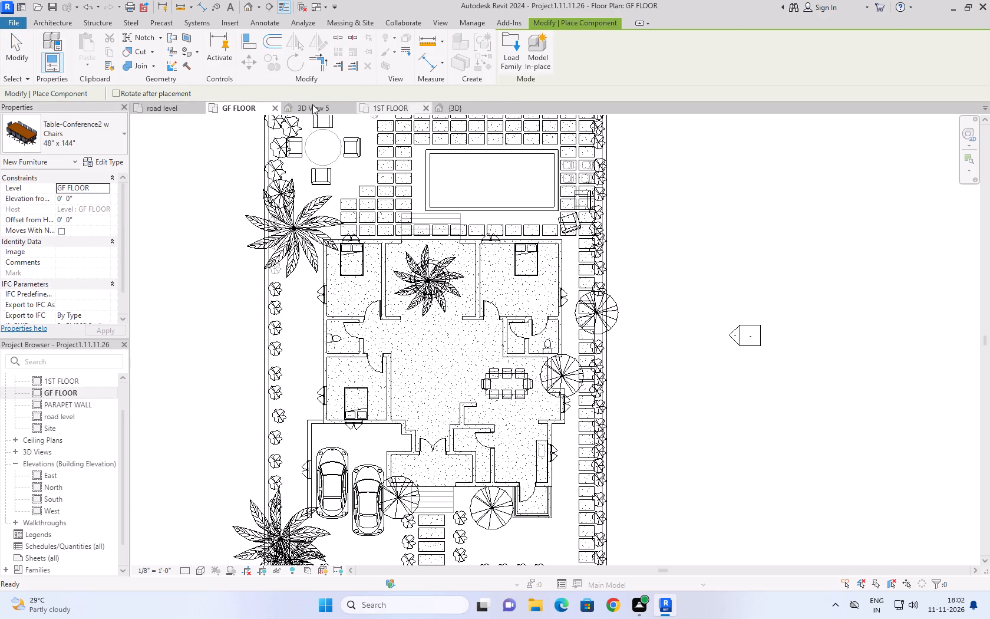
left_click(66, 123)
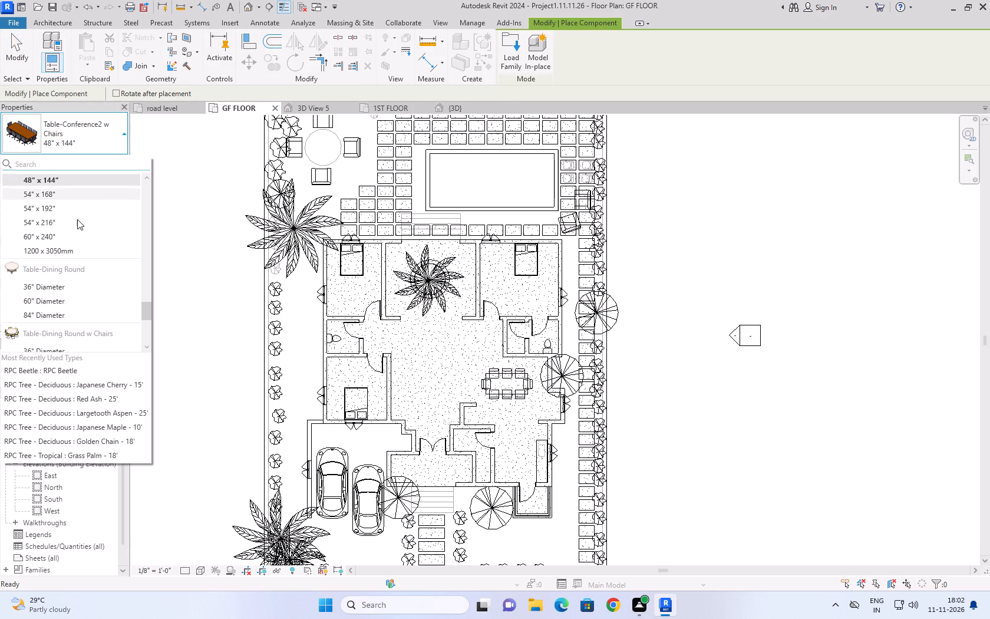
scroll(67, 272, "down", 9)
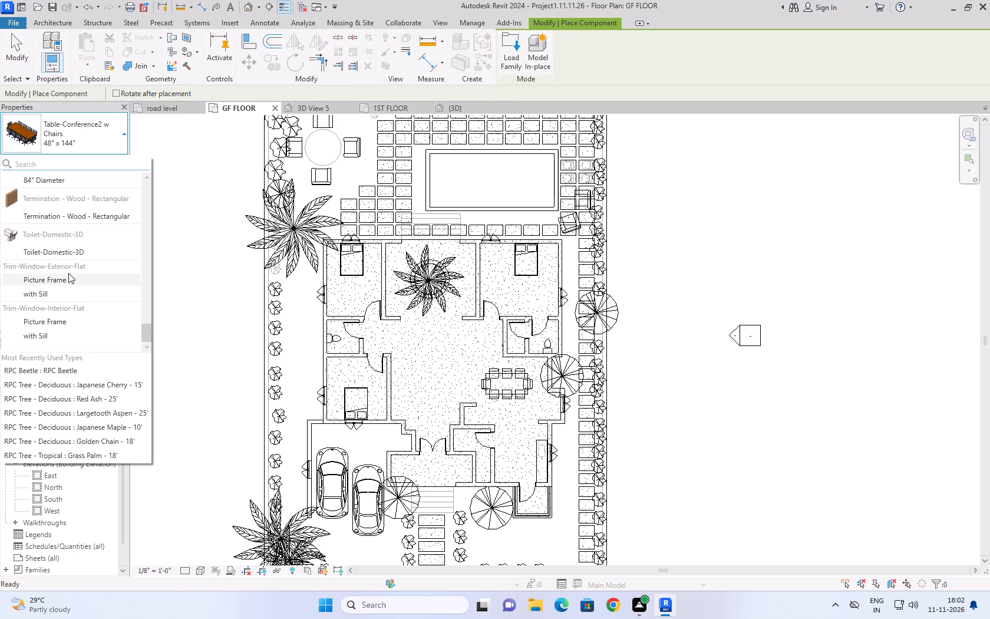
scroll(68, 273, "up", 4)
left_click(510, 54)
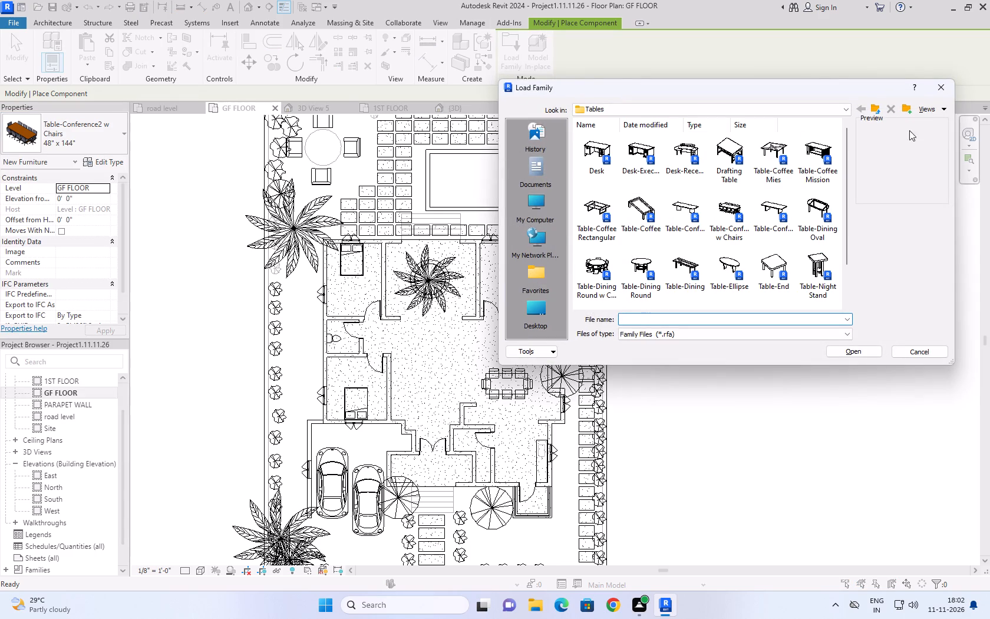
left_click(873, 108)
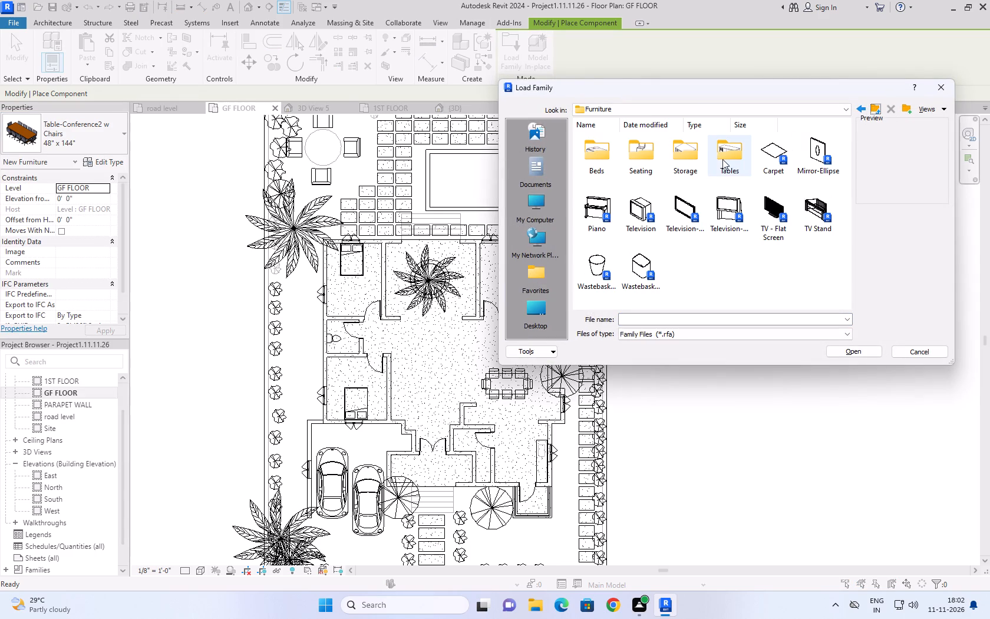
double_click(654, 157)
scroll(674, 222, "down", 3)
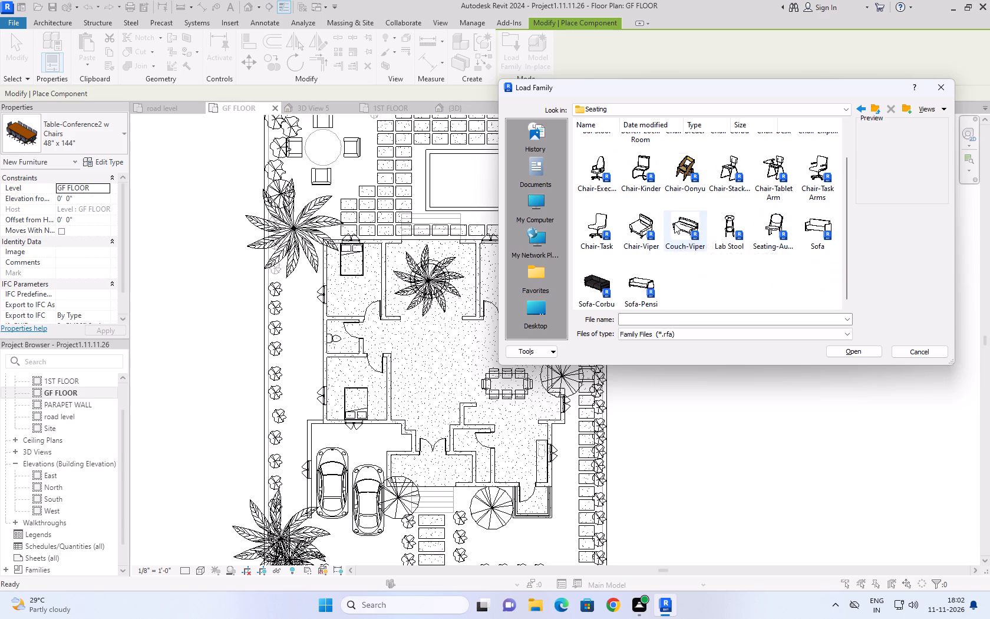
scroll(674, 223, "up", 3)
scroll(674, 223, "down", 4)
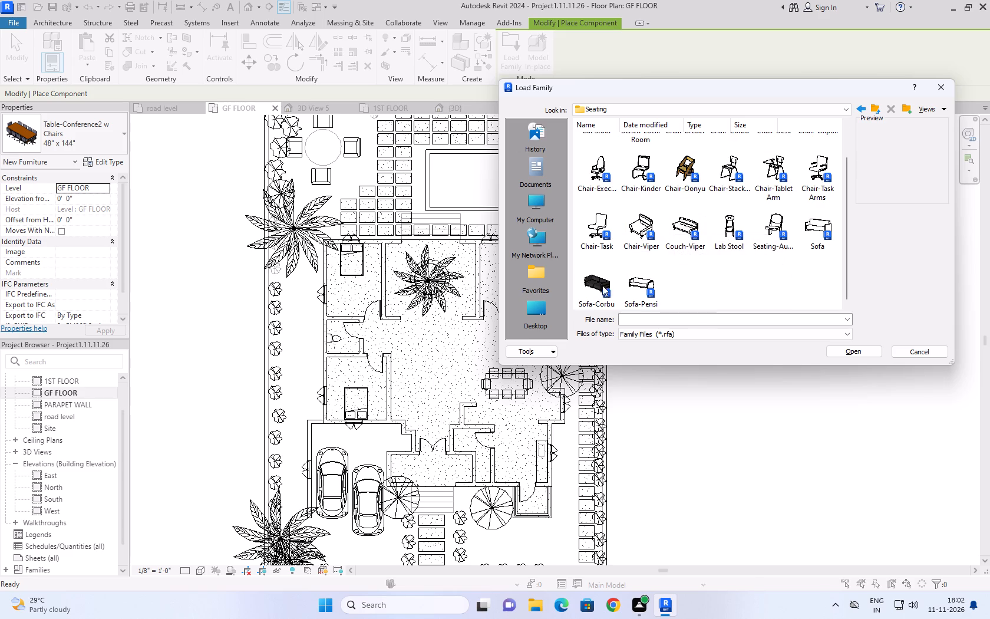
left_click(600, 284)
left_click(876, 353)
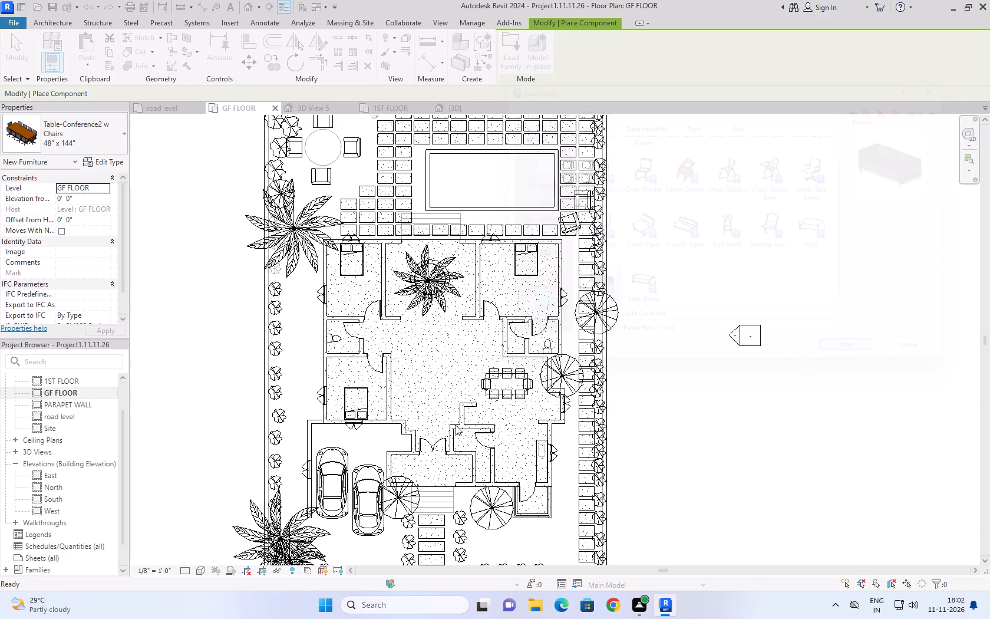
Place a Sofa-Corbu rotated to run north-south in the living area, about 7' 11" north of the L-shaped wall.
scroll(444, 362, "up", 9)
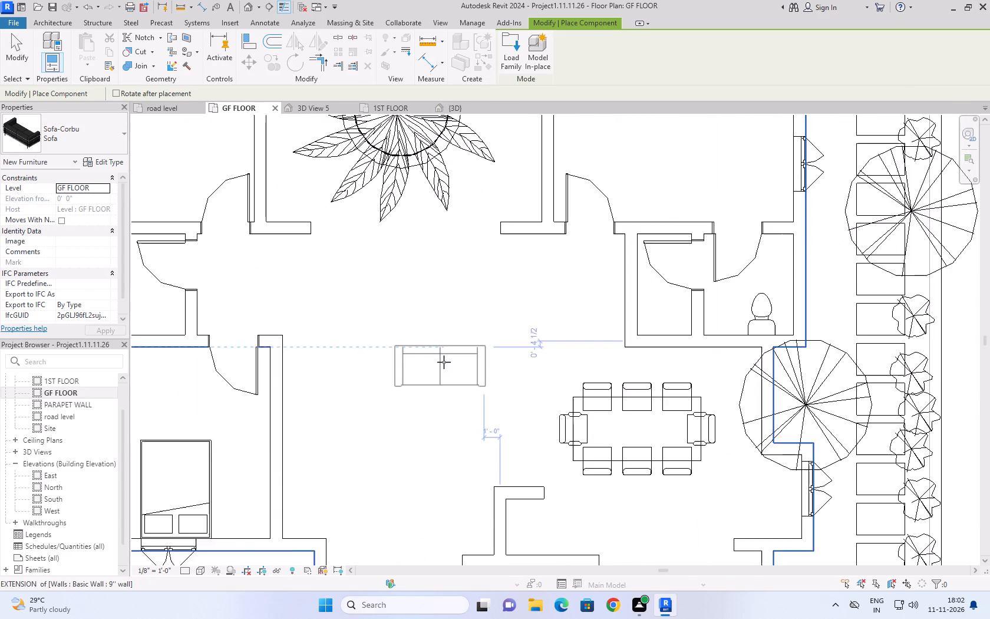
key("space")
key("space")
key("space")
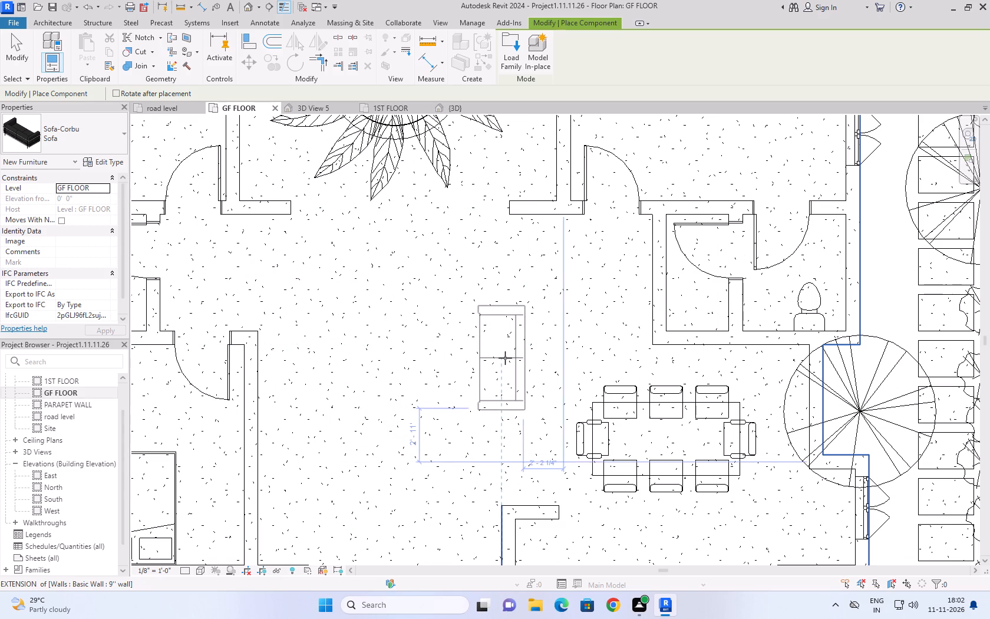
left_click(490, 317)
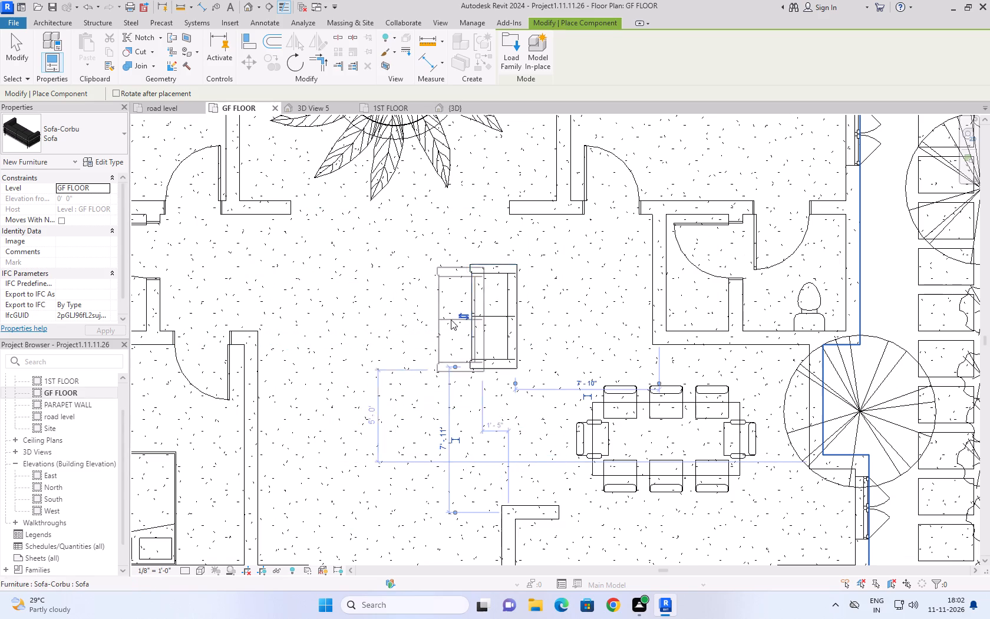
Place two more Sofa-Corbu units in the living area, one opposite the first and one across the north end, forming a U-shaped group.
key("space")
key("space")
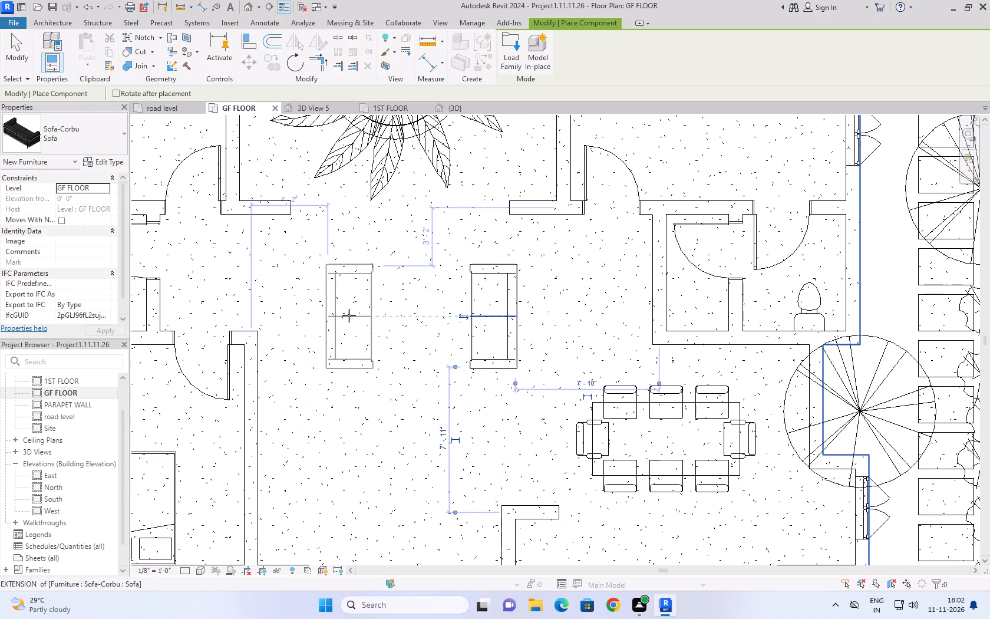
left_click(349, 315)
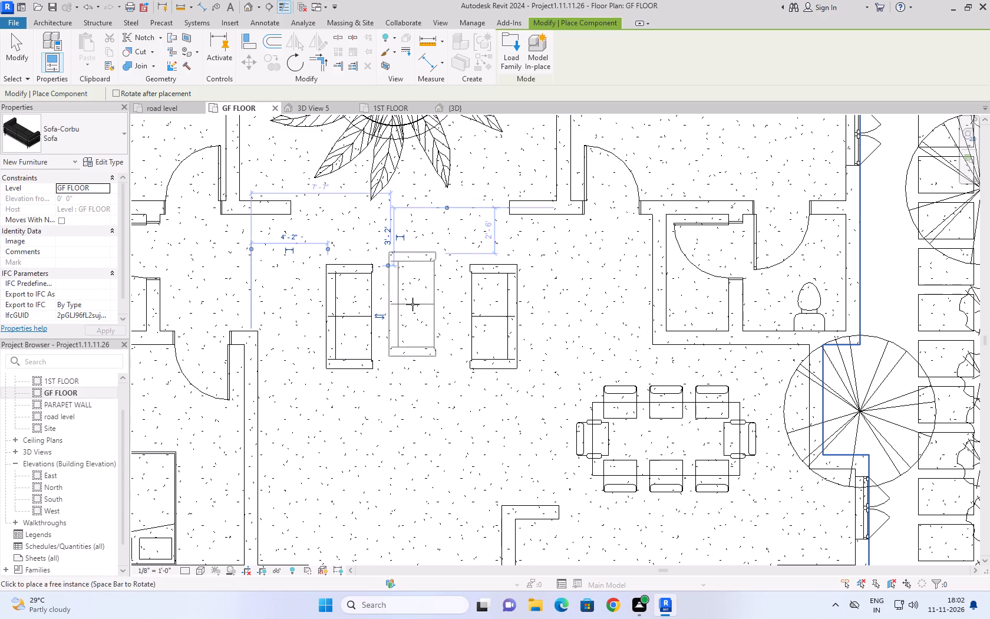
key("space")
key("space")
key("space")
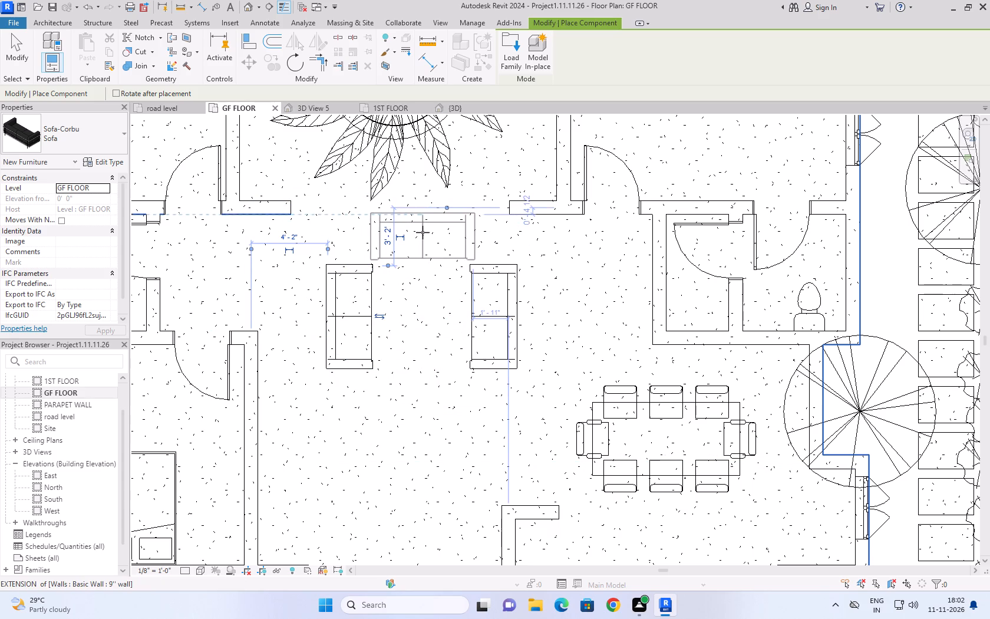
left_click(423, 232)
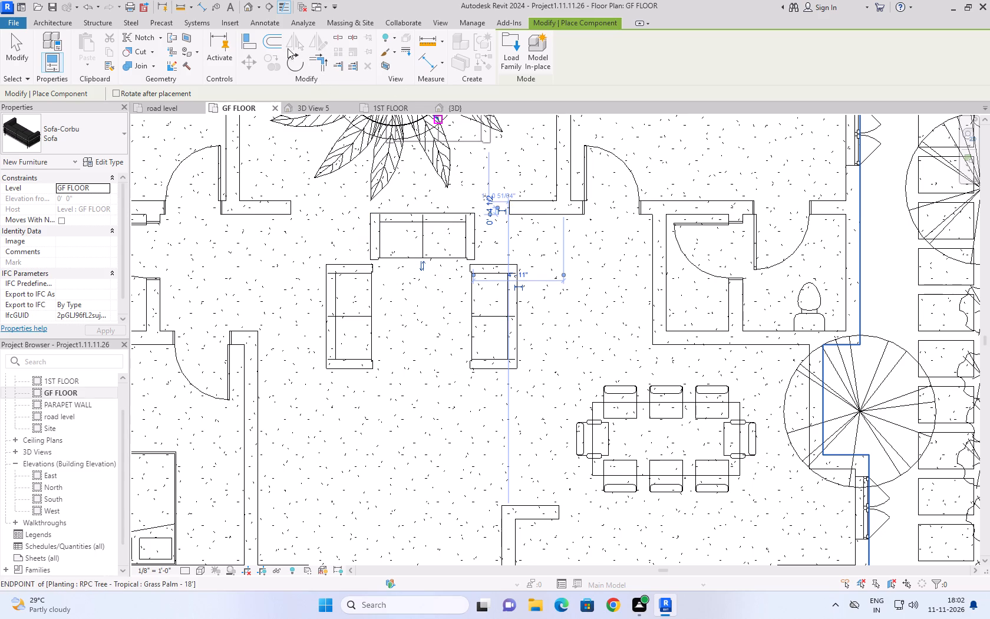
Load the Table-Ellipse family from the Furniture Tables folder for component placement.
scroll(70, 133, "up", 1)
left_click(70, 133)
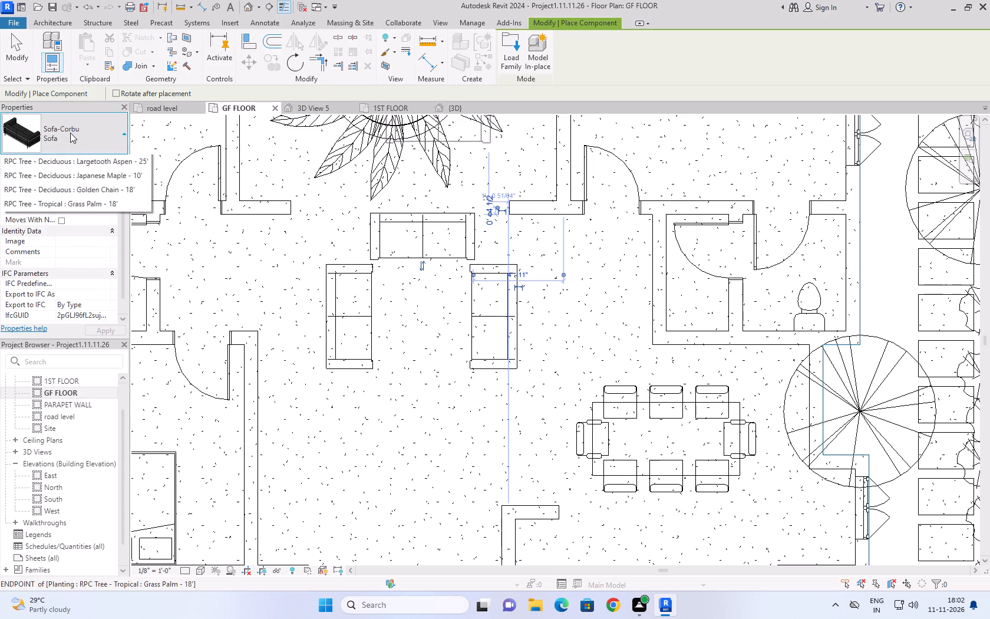
scroll(64, 269, "up", 3)
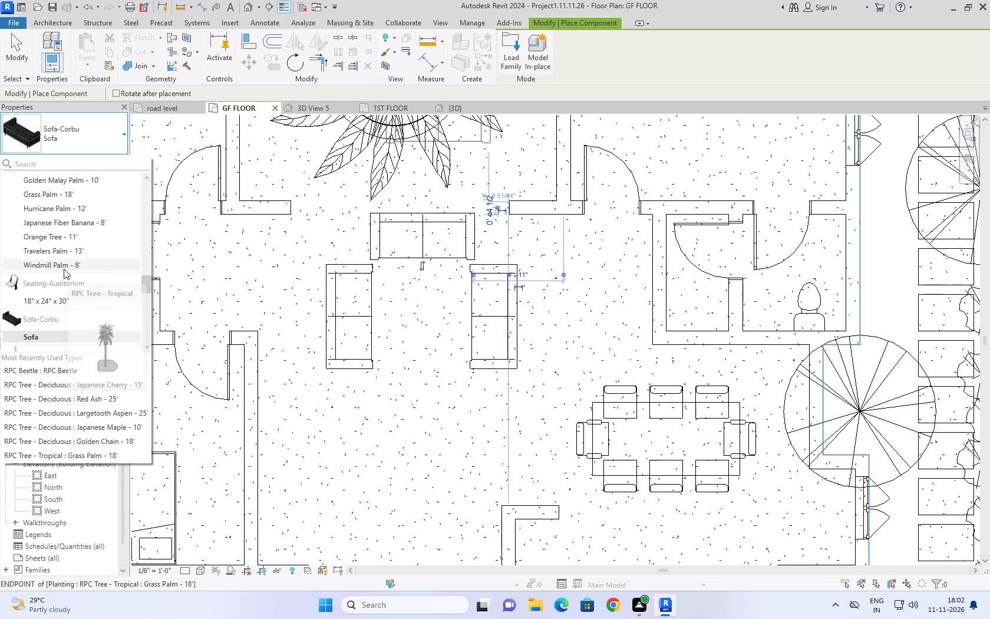
scroll(64, 269, "up", 2)
scroll(66, 265, "down", 3)
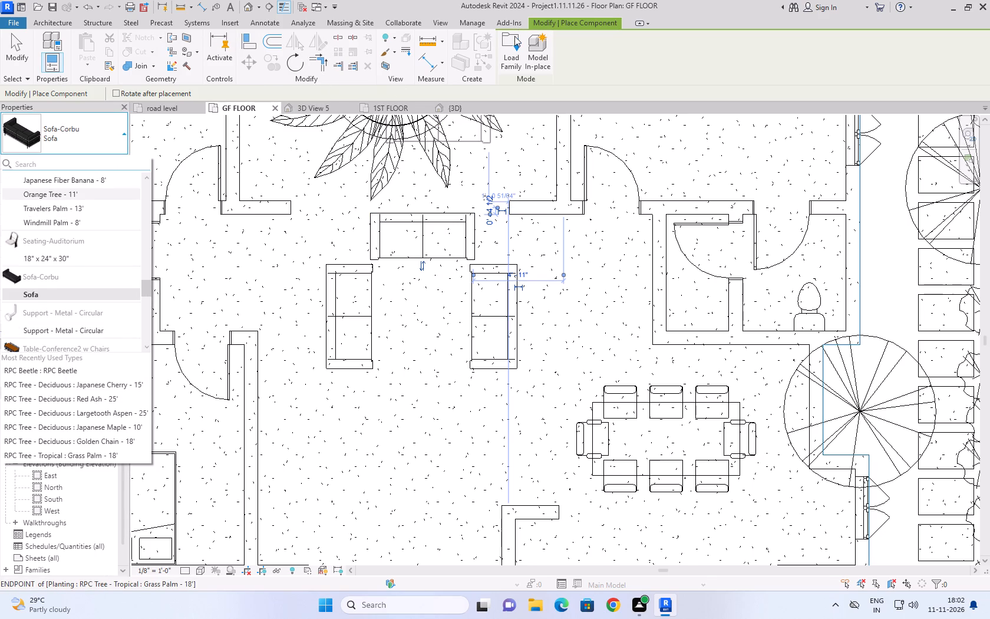
left_click(512, 40)
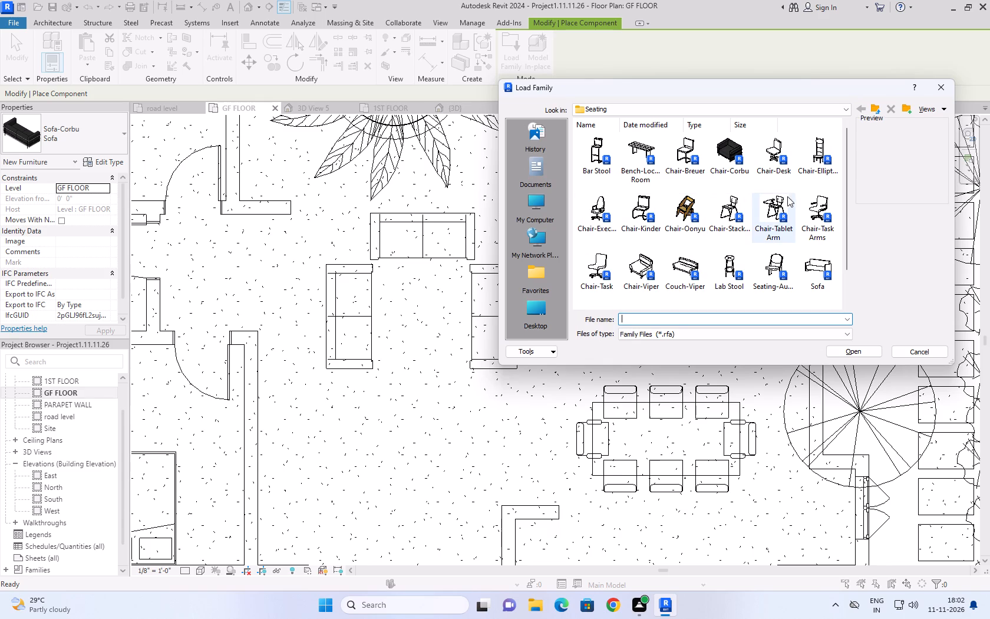
left_click(870, 108)
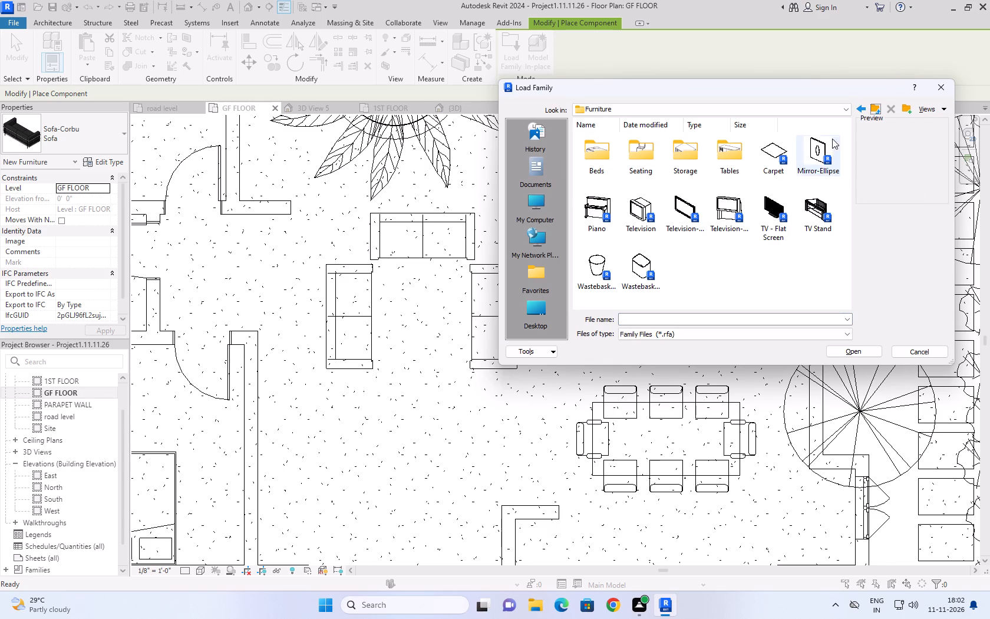
double_click(732, 159)
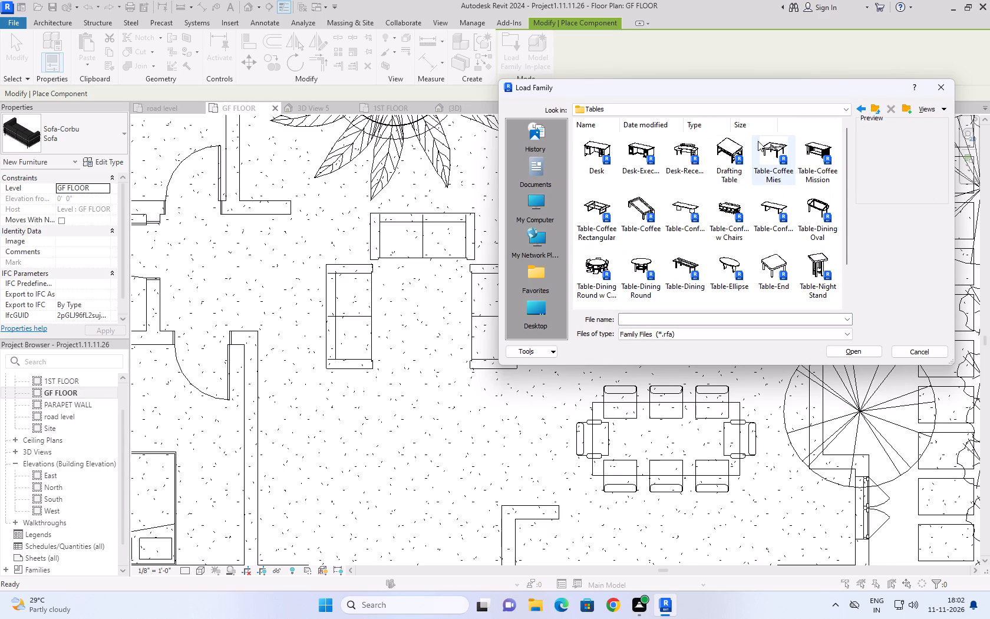
left_click(628, 207)
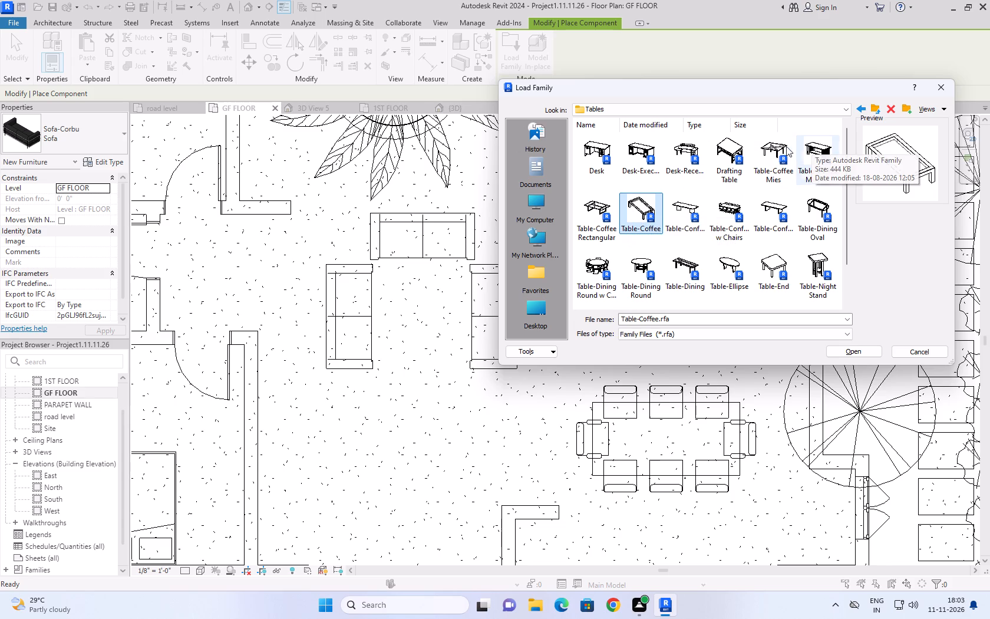
left_click(771, 259)
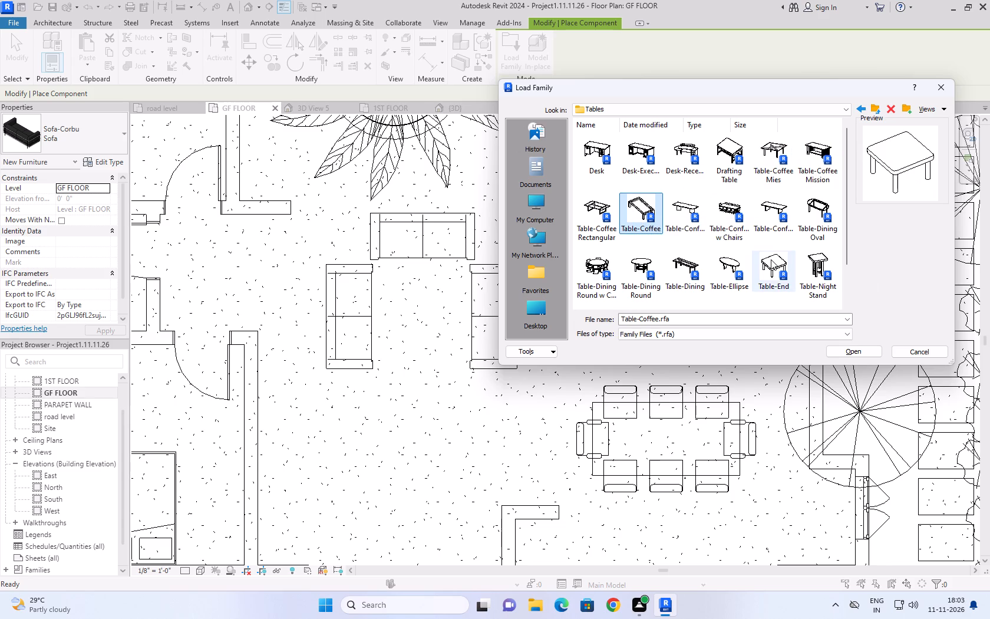
left_click(719, 260)
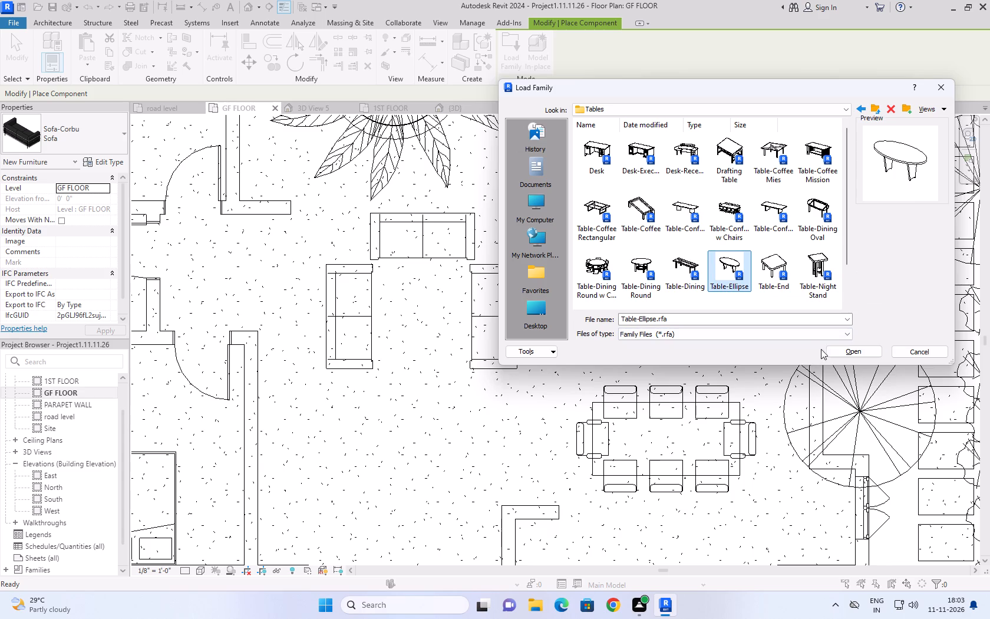
left_click(837, 348)
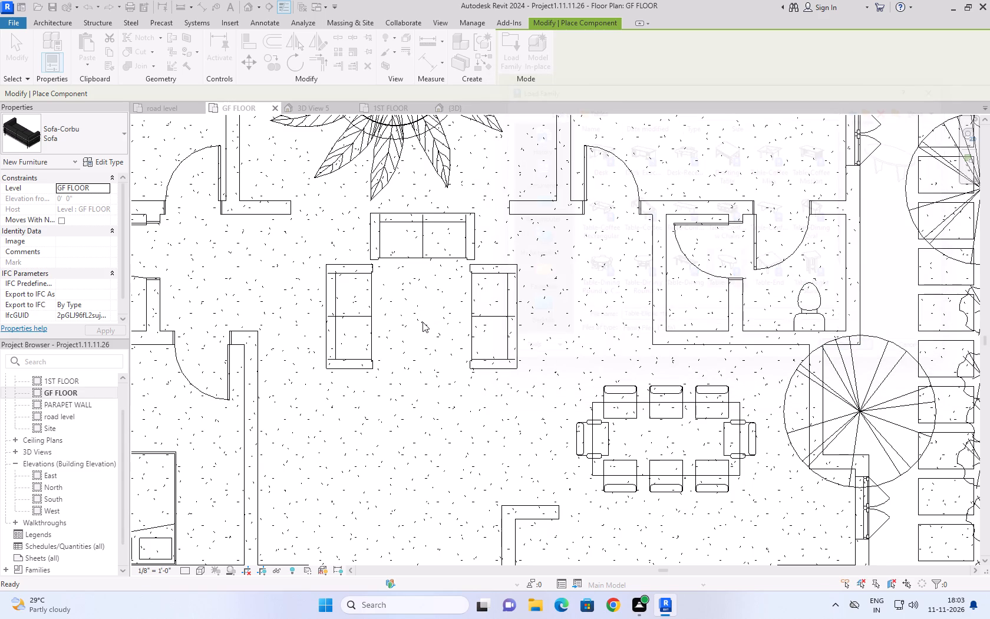
Place the 72" x 36" Table-Ellipse running north-south between the sofas, about 9' 4" from the wall to the west.
key("space")
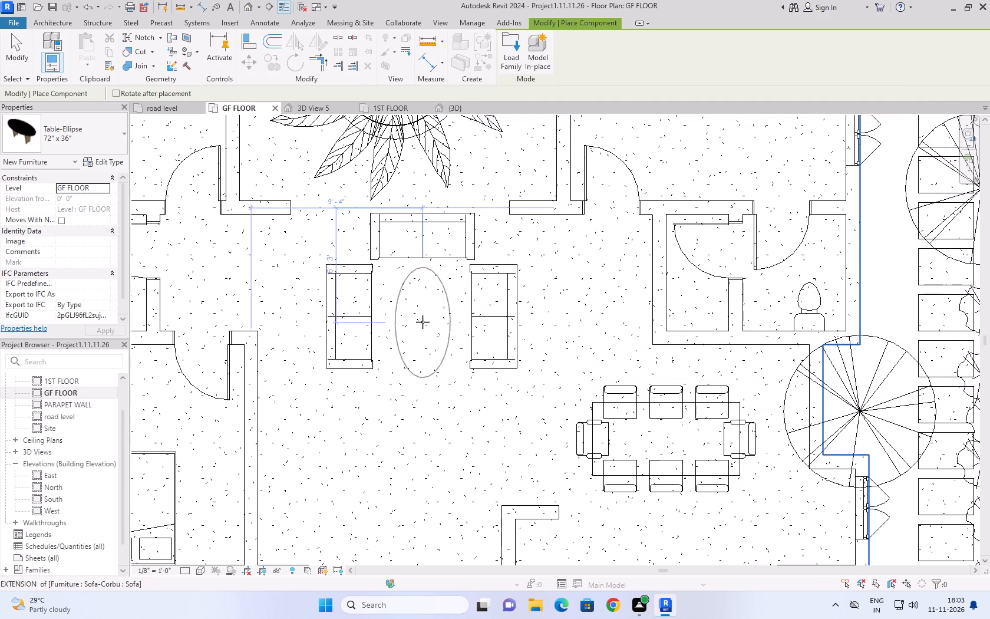
left_click(423, 322)
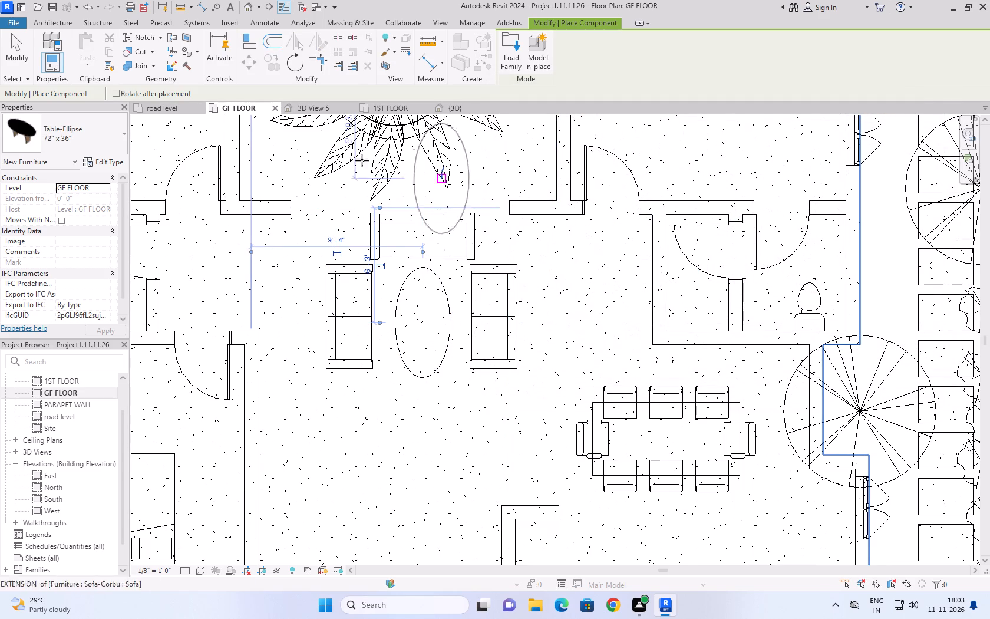
Finish placing components and examine the ground floor furniture through the 1ST FLOOR slab in 3D View 5 from several angles.
left_click(326, 104)
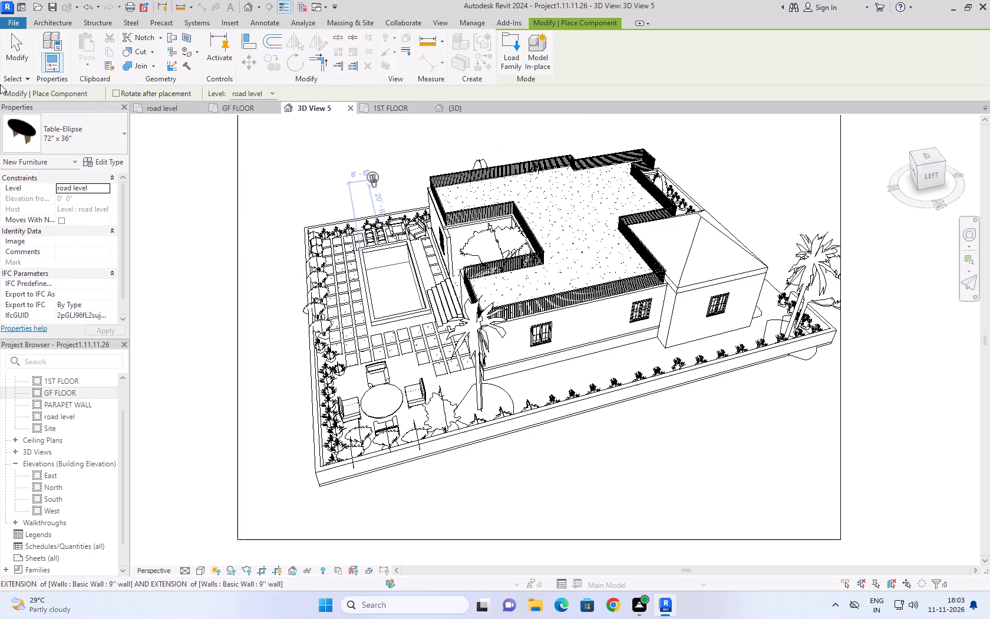
left_click(7, 47)
scroll(565, 318, "up", 3)
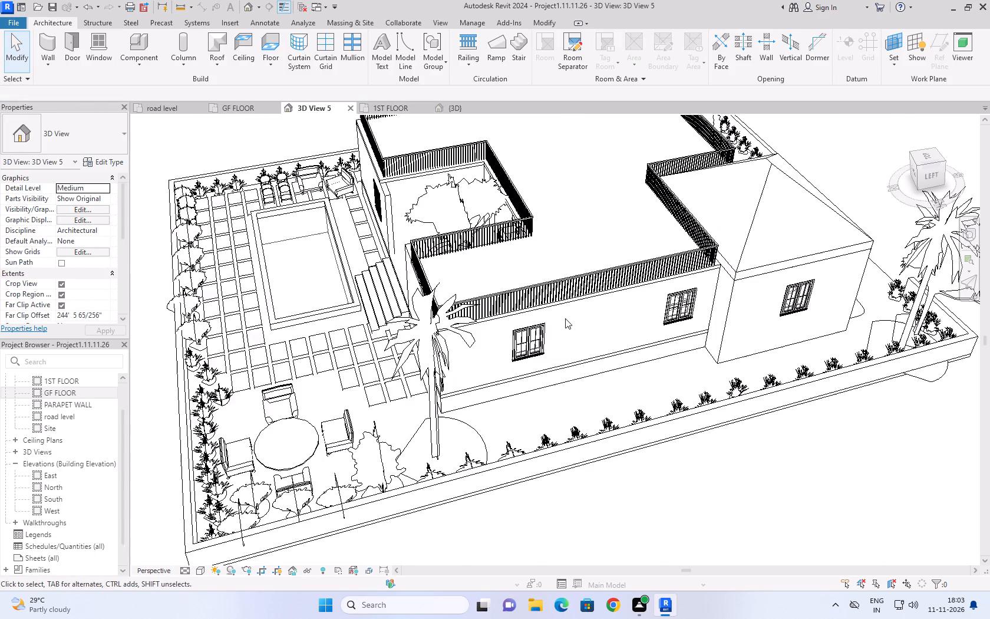
scroll(565, 318, "up", 4)
left_click(565, 289)
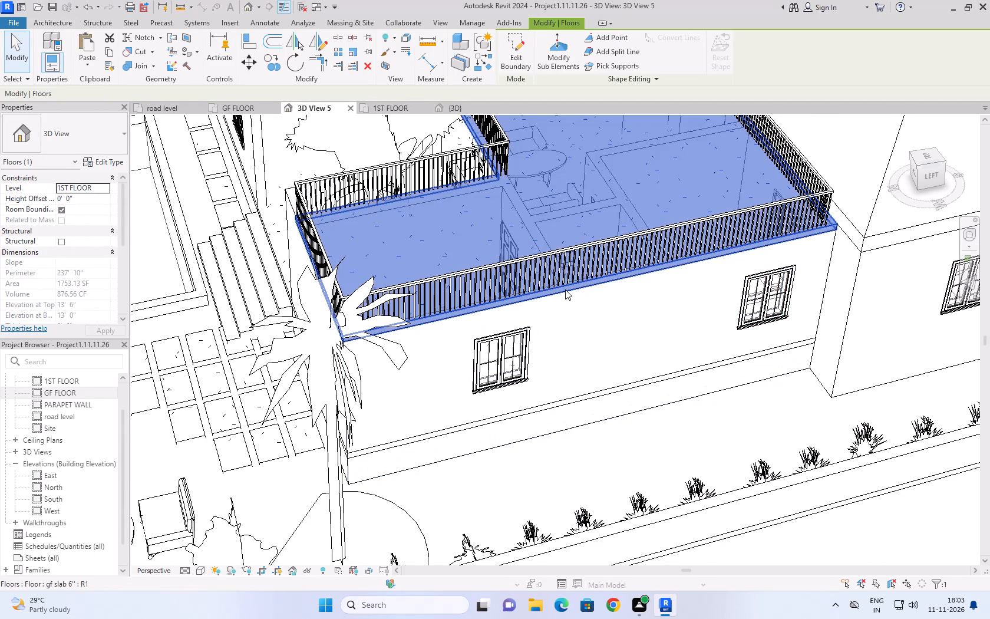
middle_click_drag(590, 188, 526, 450)
middle_click_drag(553, 407, 543, 444, "shift")
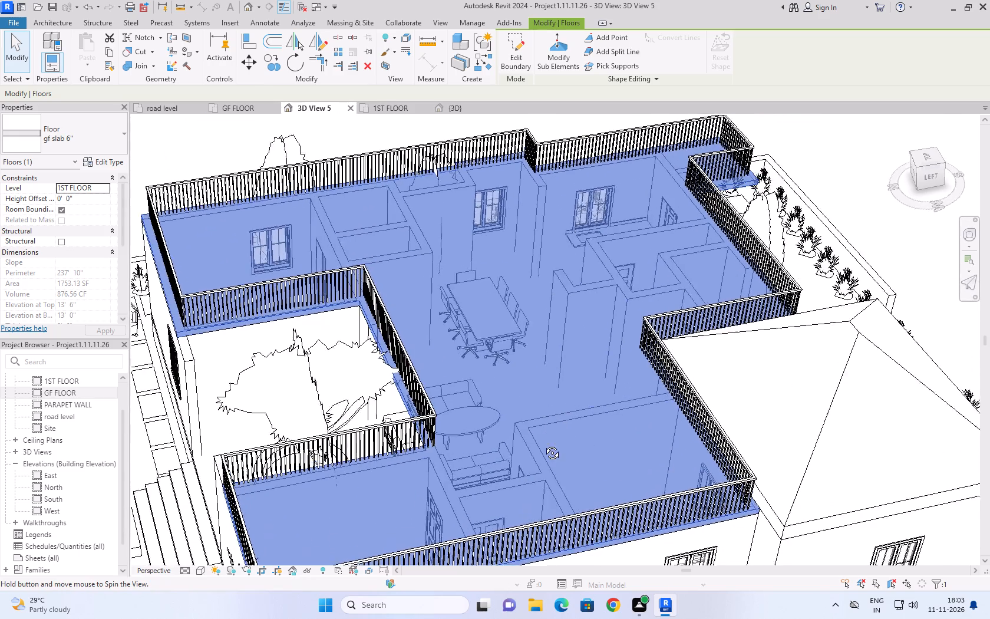
middle_click_drag(543, 444, 289, 496, "shift")
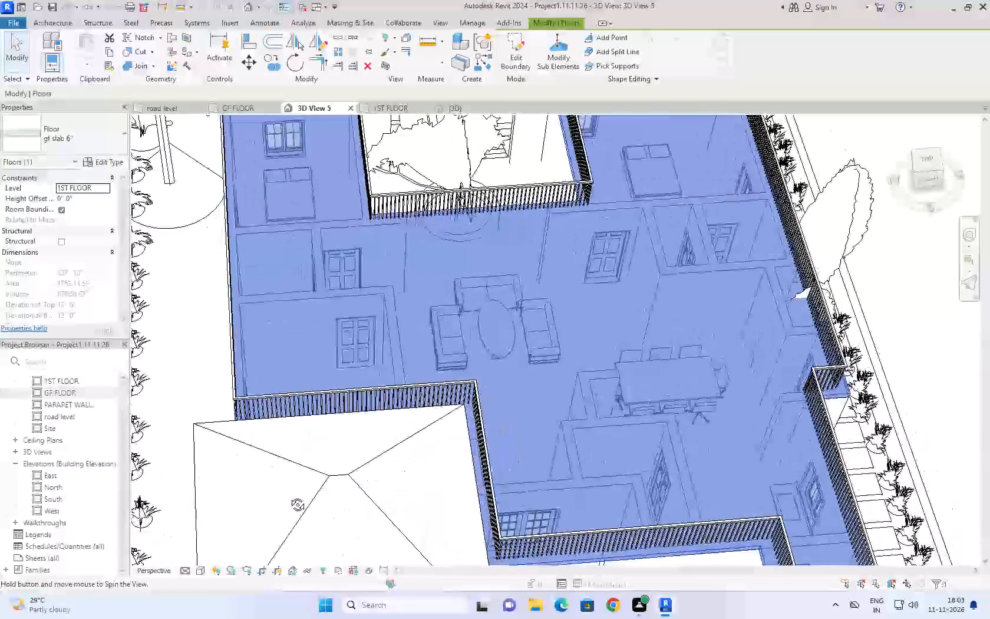
middle_click_drag(289, 496, 285, 462, "shift")
scroll(425, 347, "down", 7)
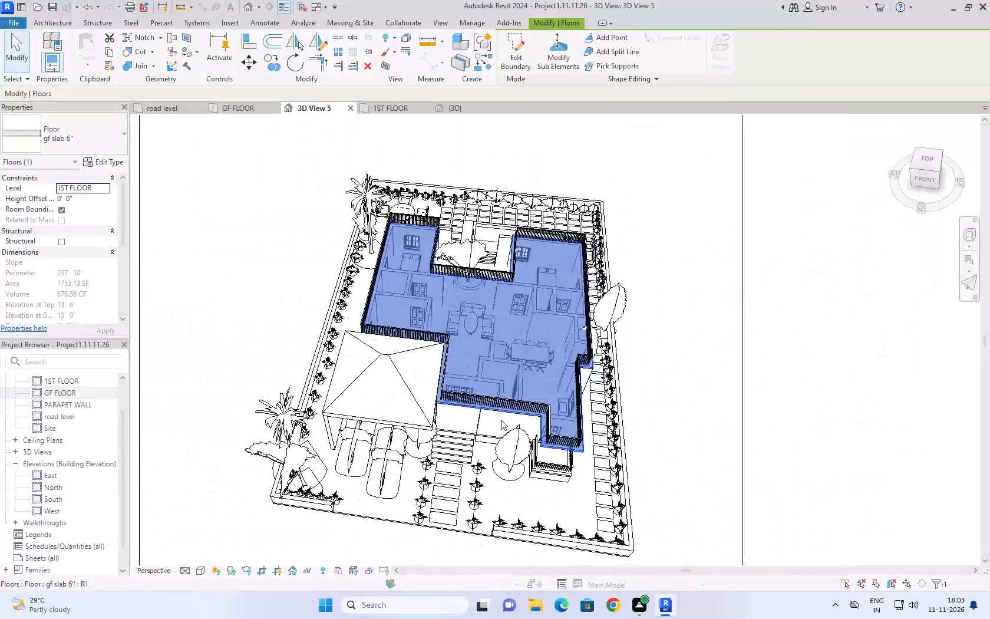
middle_click_drag(481, 446, 462, 380)
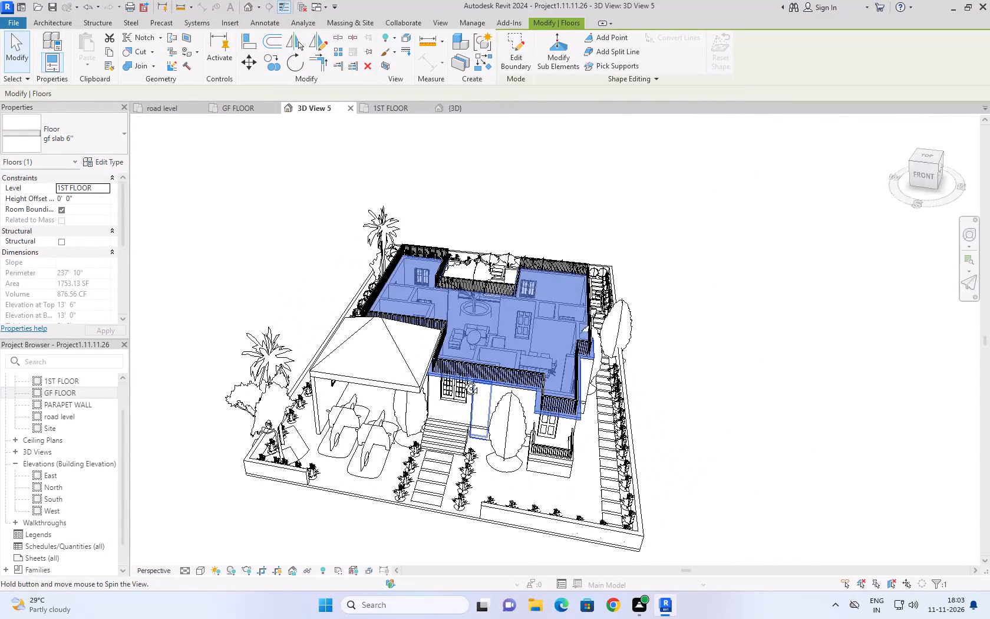
middle_click_drag(462, 380, 460, 476)
middle_click_drag(490, 308, 475, 479)
middle_click_drag(526, 362, 526, 434, "shift")
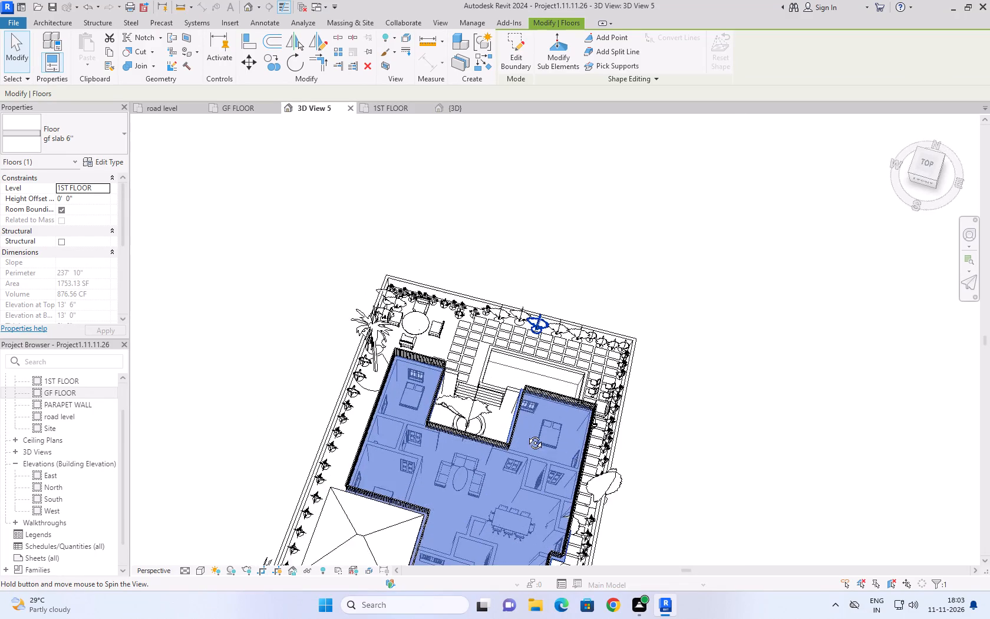
middle_click_drag(526, 434, 511, 528, "shift")
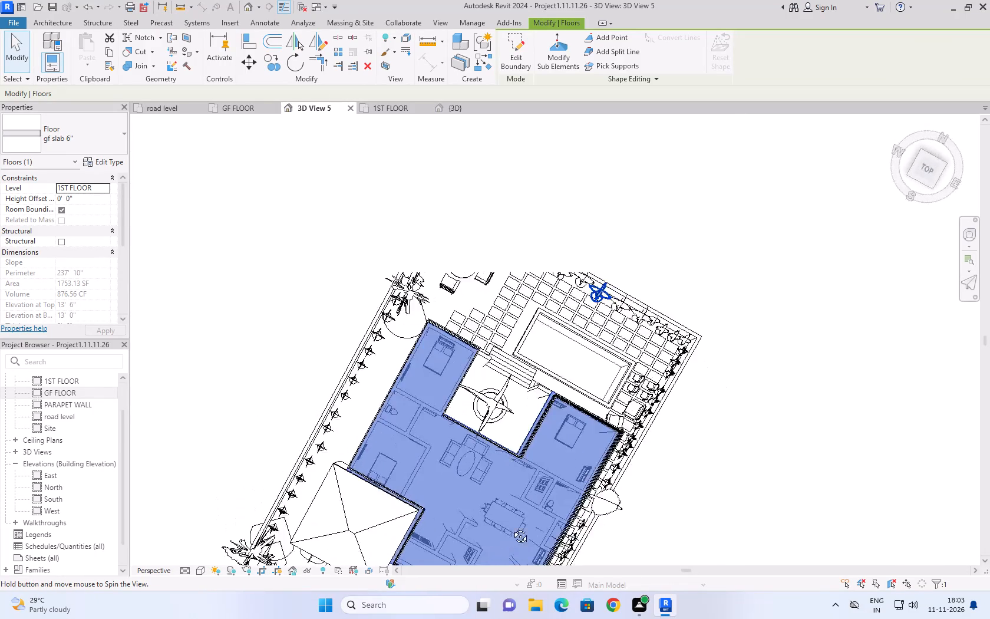
middle_click_drag(511, 528, 570, 470, "shift")
scroll(570, 470, "up", 1, "shift")
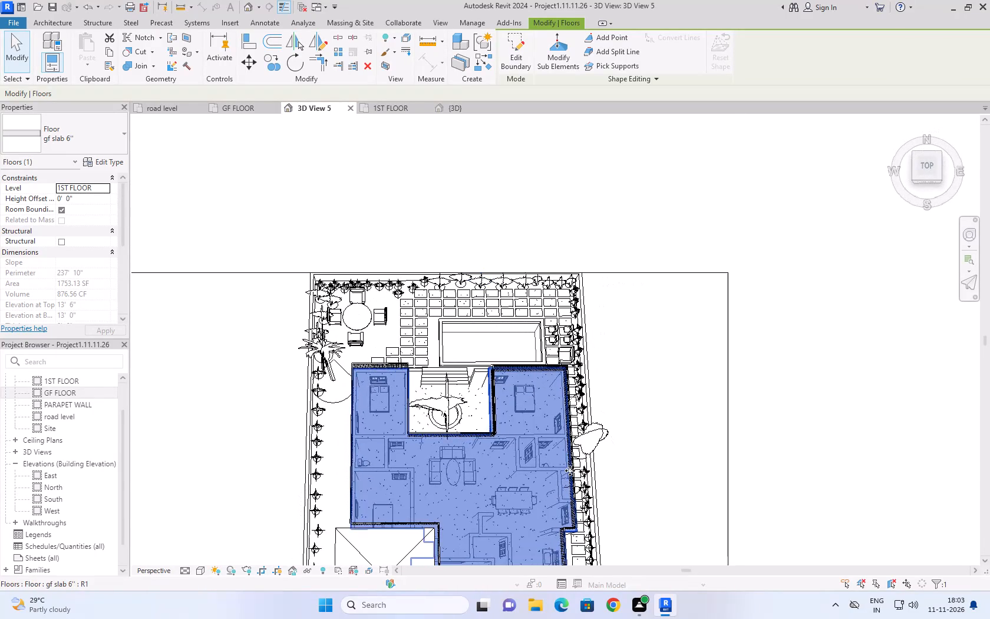
scroll(674, 301, "down", 4)
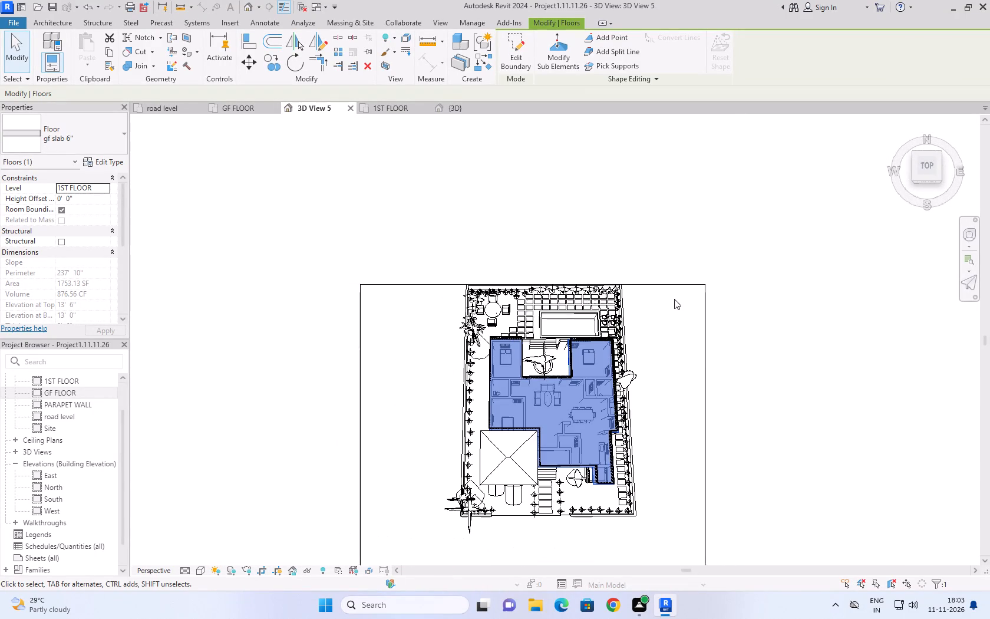
Delete the toilet in the west bathroom on the GF FLOOR plan.
left_click(246, 108)
scroll(354, 215, "down", 7)
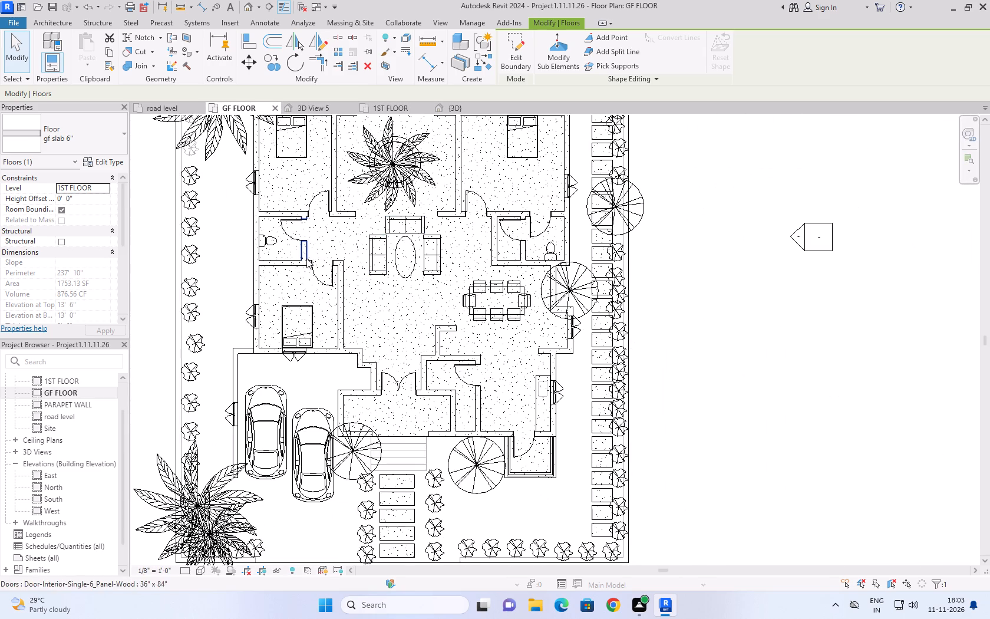
scroll(543, 387, "down", 2)
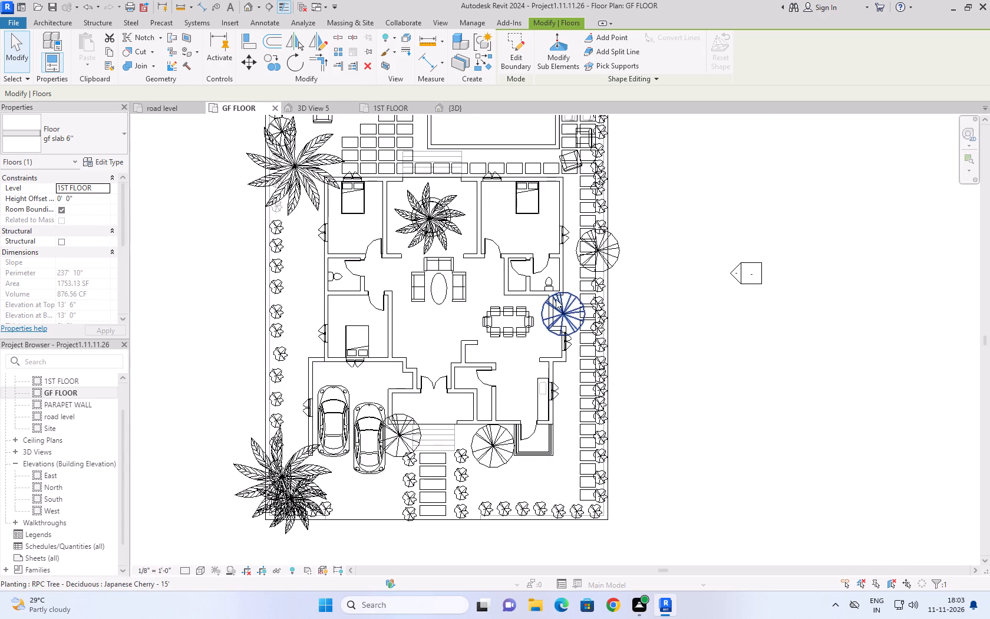
left_click(336, 281)
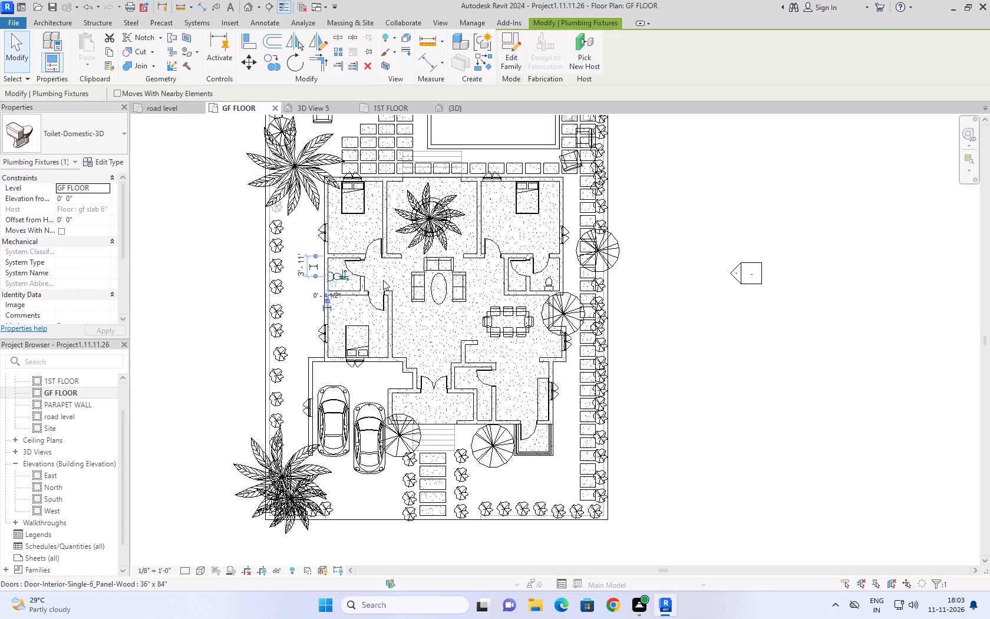
key("BackSpace")
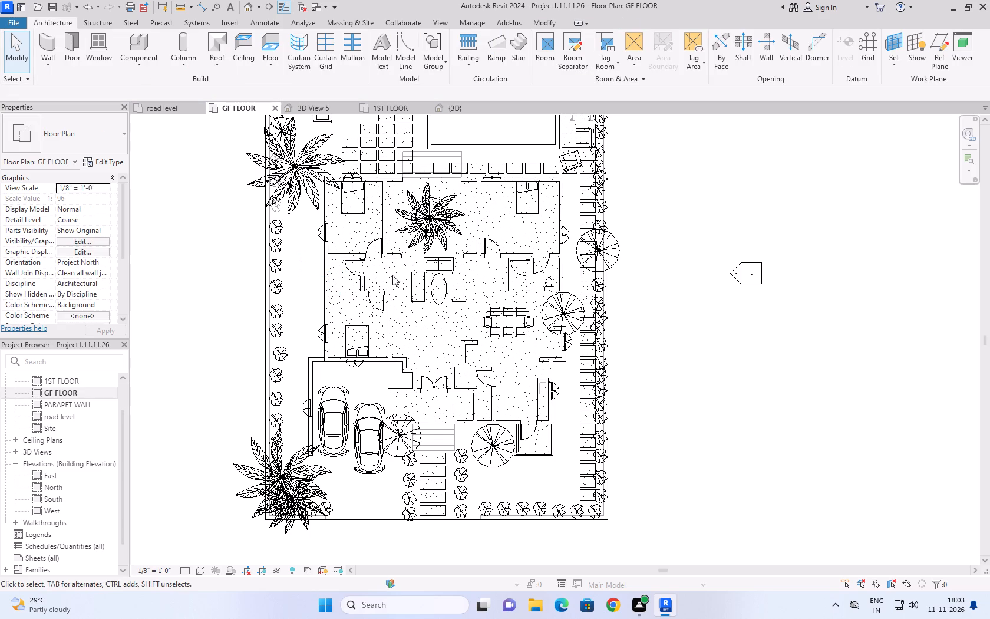
Create a similar toilet from the east bathroom's fixture and place it facing north against the west bathroom's south wall.
left_click(549, 280)
type("CS")
scroll(358, 335, "up", 2)
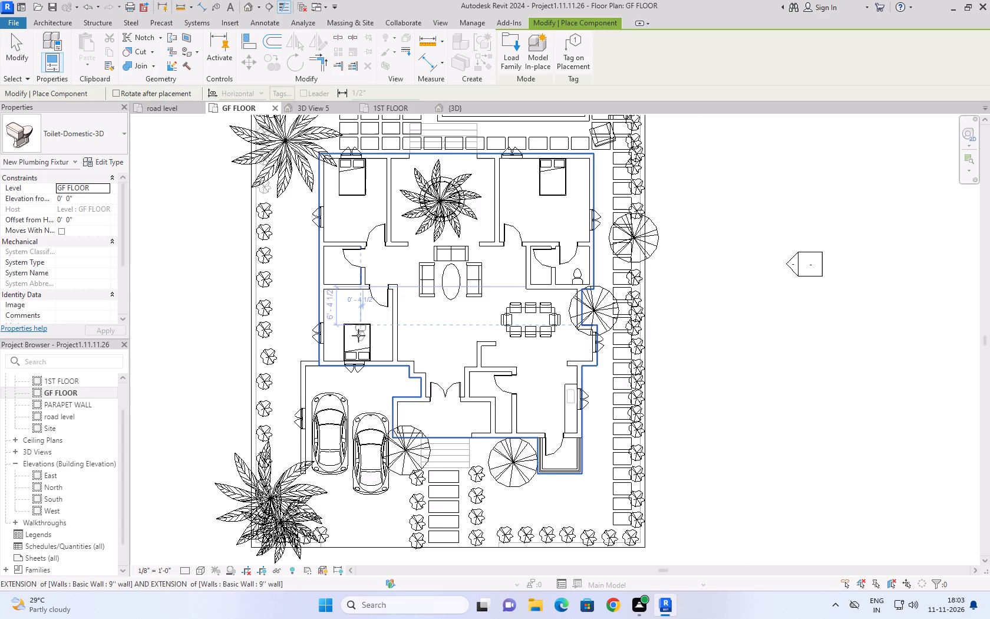
scroll(358, 335, "up", 3)
key("space")
key("space")
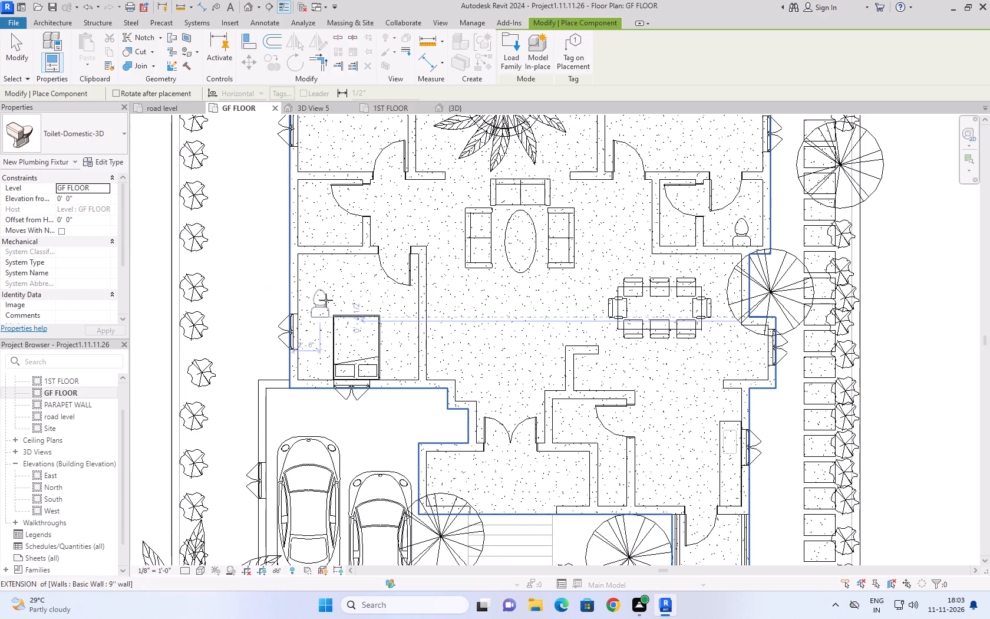
left_click(319, 231)
scroll(418, 352, "down", 1)
left_click(21, 46)
scroll(331, 332, "down", 4)
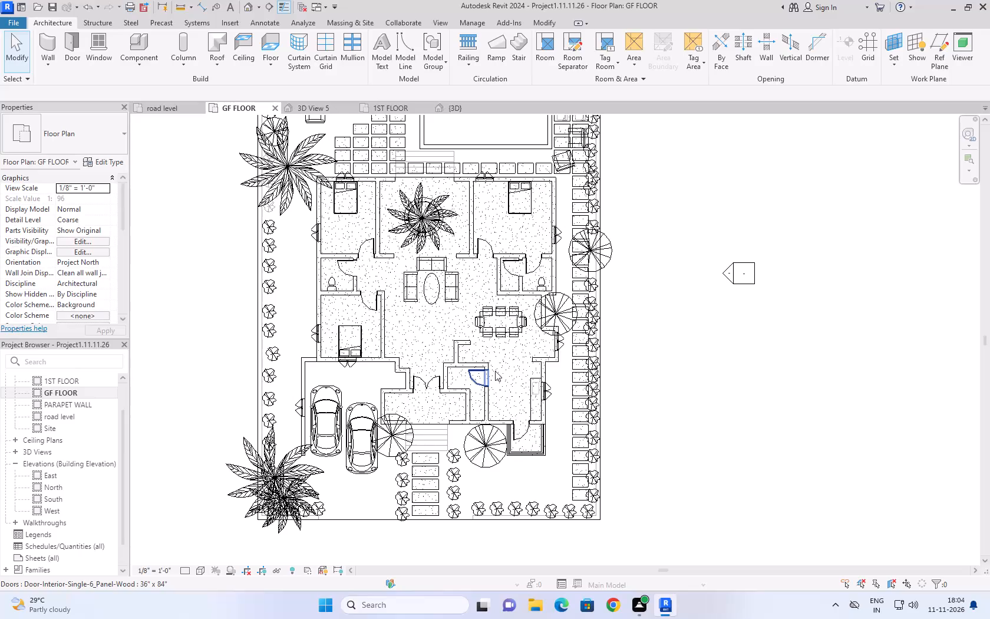
scroll(494, 376, "down", 2)
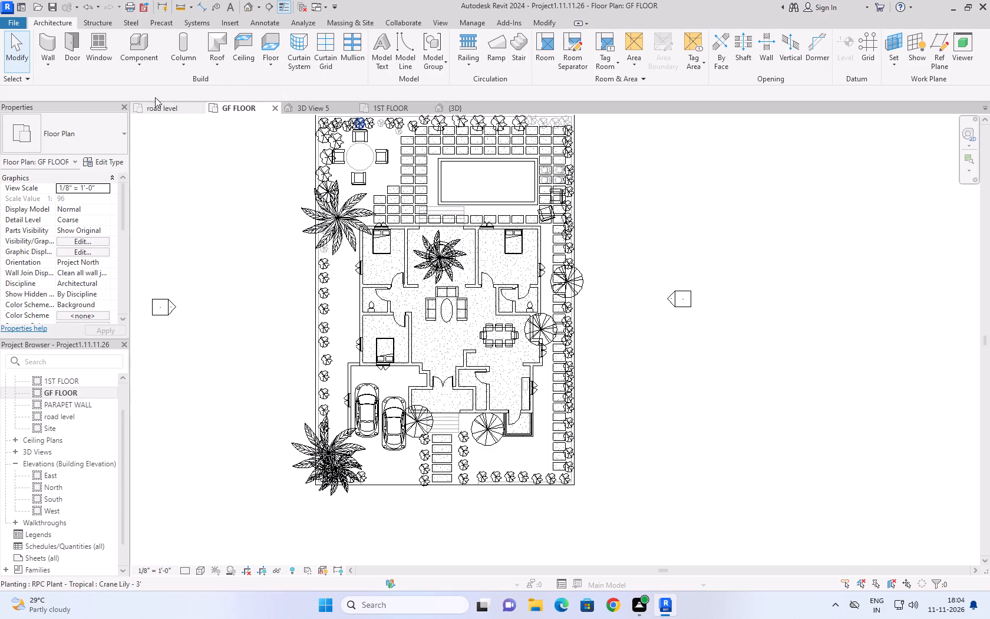
Load the Wardrobe family from the Furniture Storage library folder for placement as a component.
left_click(139, 69)
left_click(144, 80)
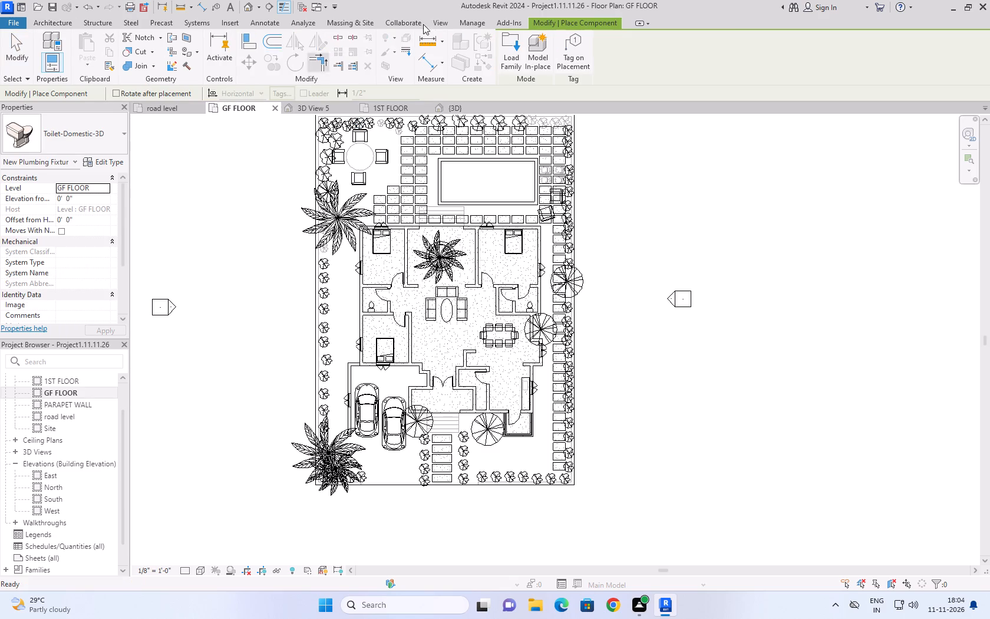
left_click(513, 43)
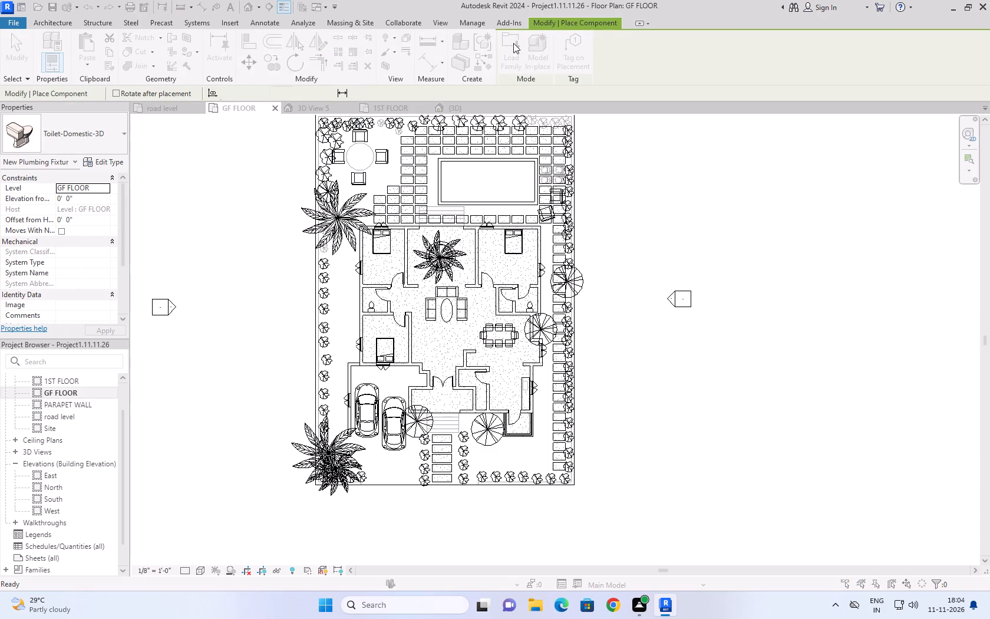
scroll(689, 216, "down", 7)
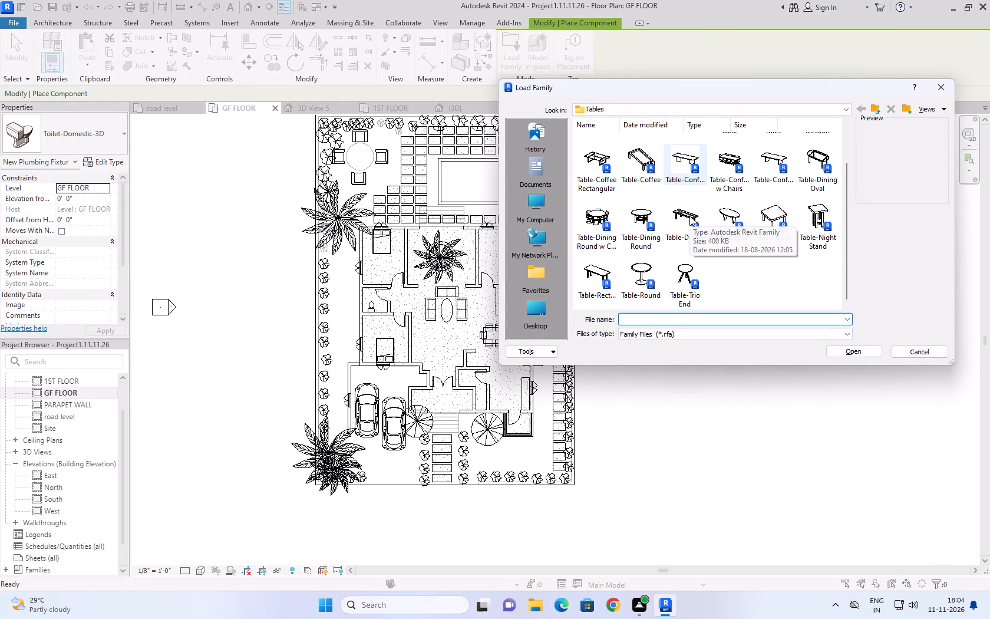
scroll(689, 216, "up", 4)
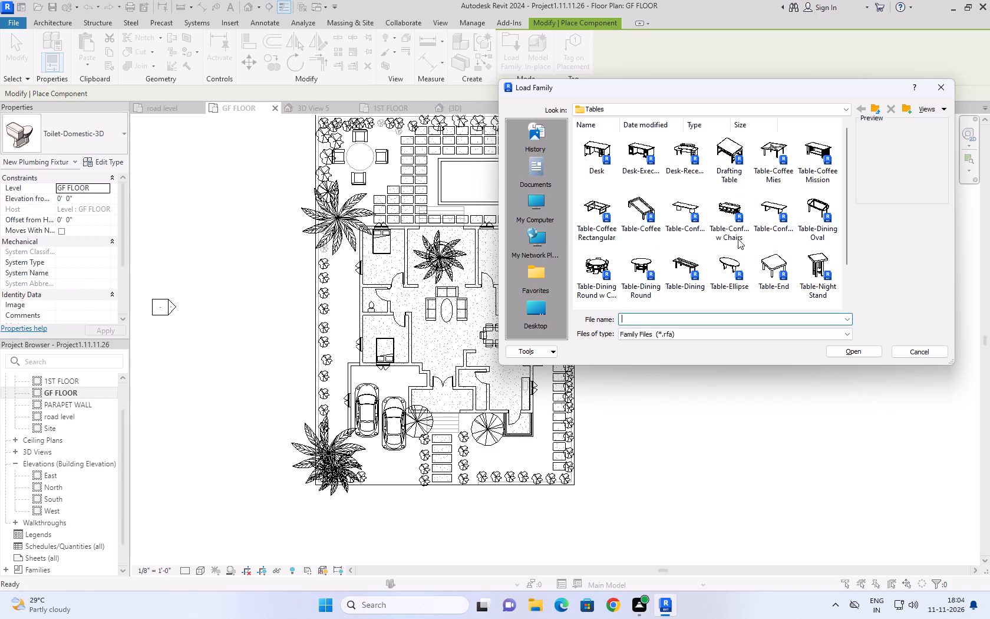
left_click(879, 110)
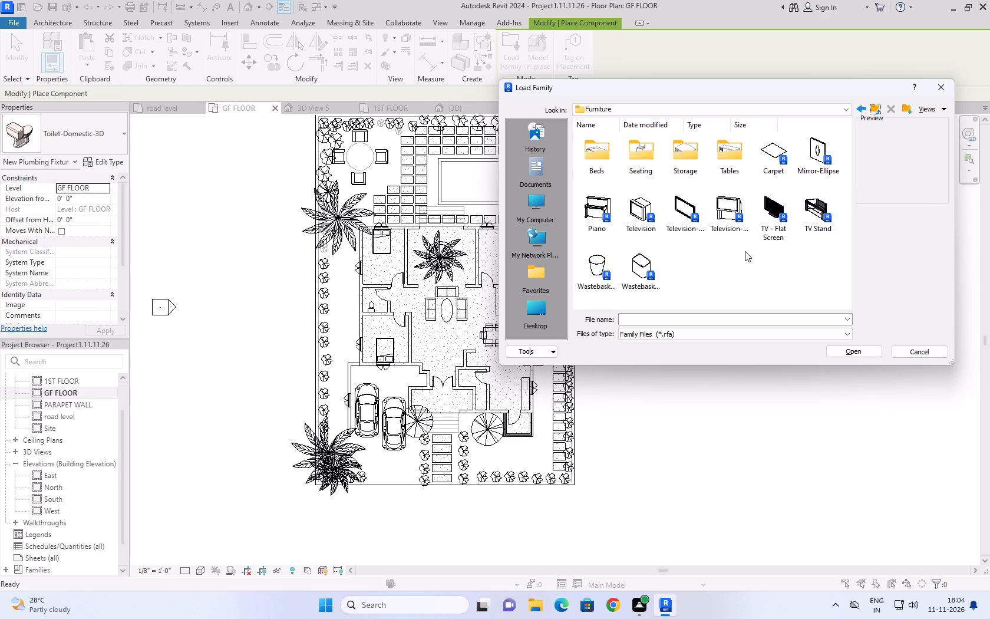
left_click(666, 609)
left_click(597, 279)
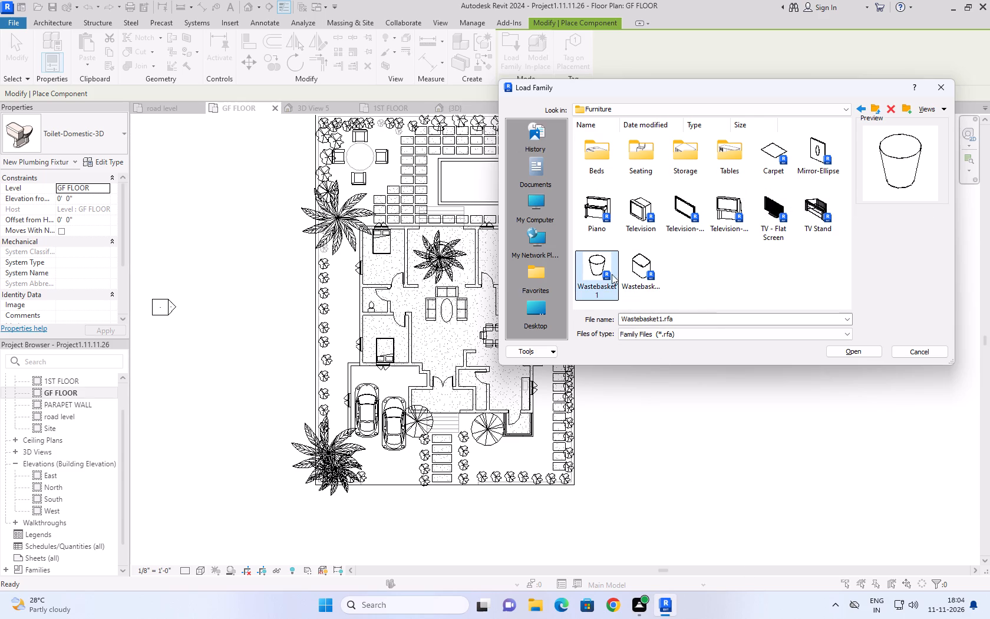
left_click(643, 275)
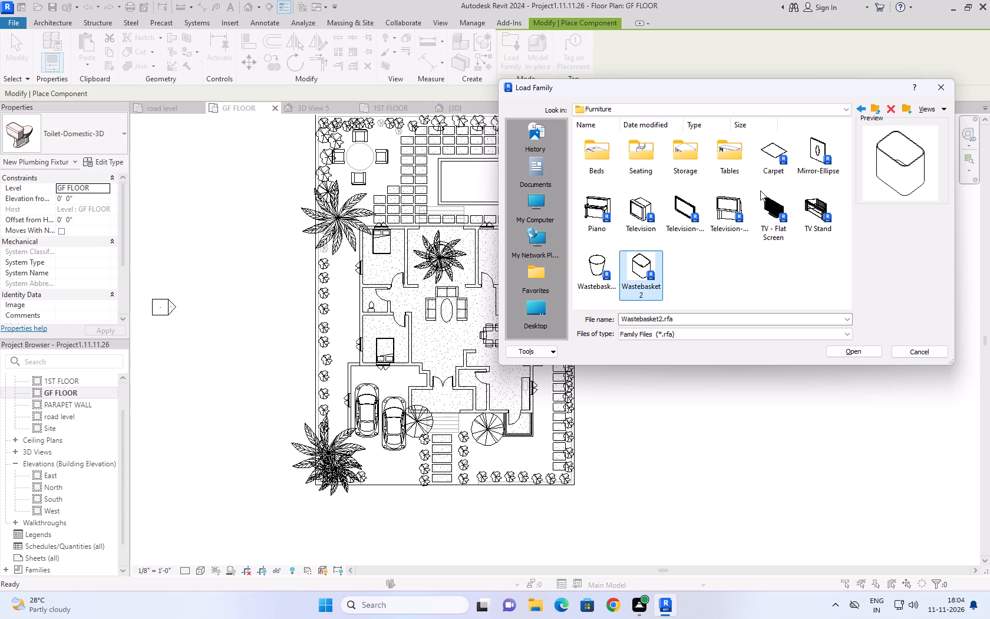
left_click(726, 171)
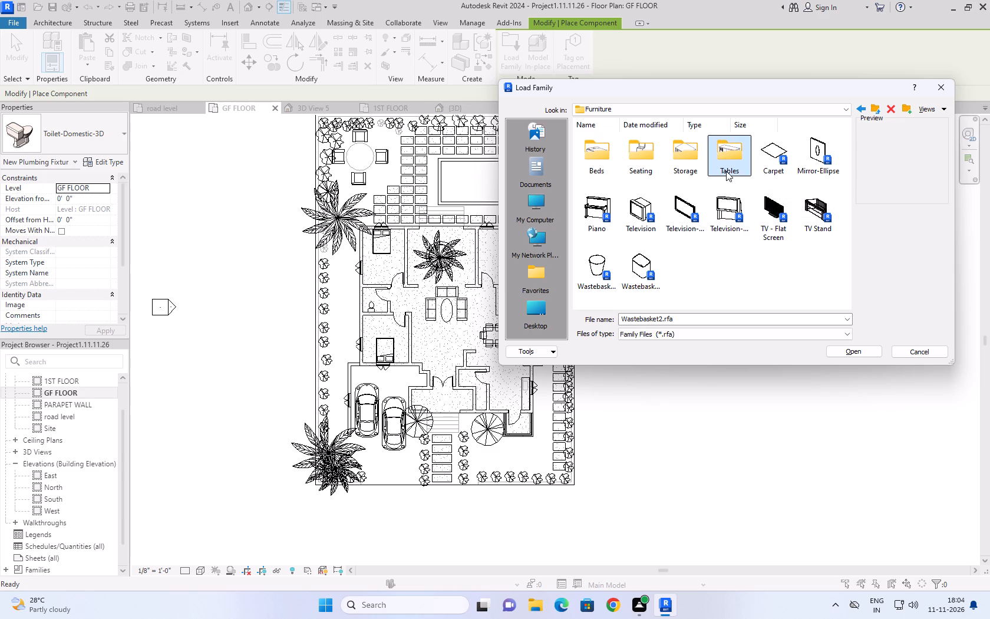
left_click(692, 164)
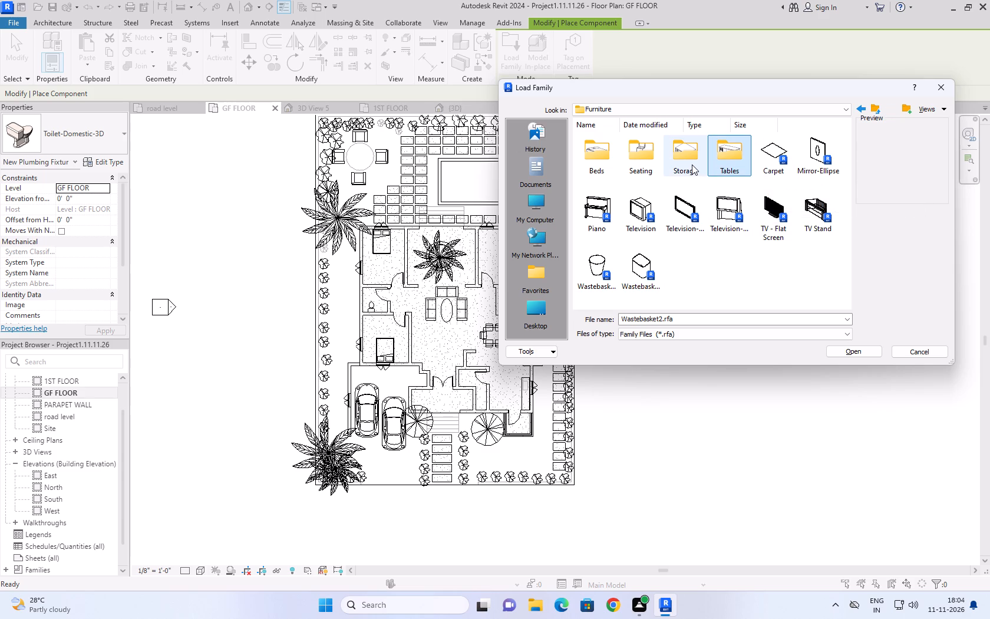
double_click(692, 164)
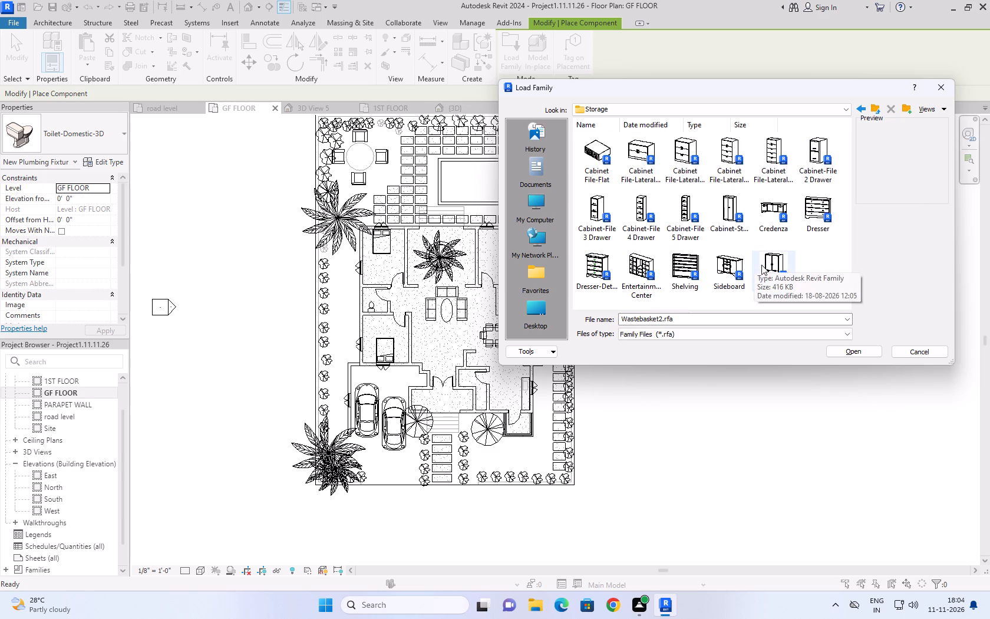
left_click(757, 288)
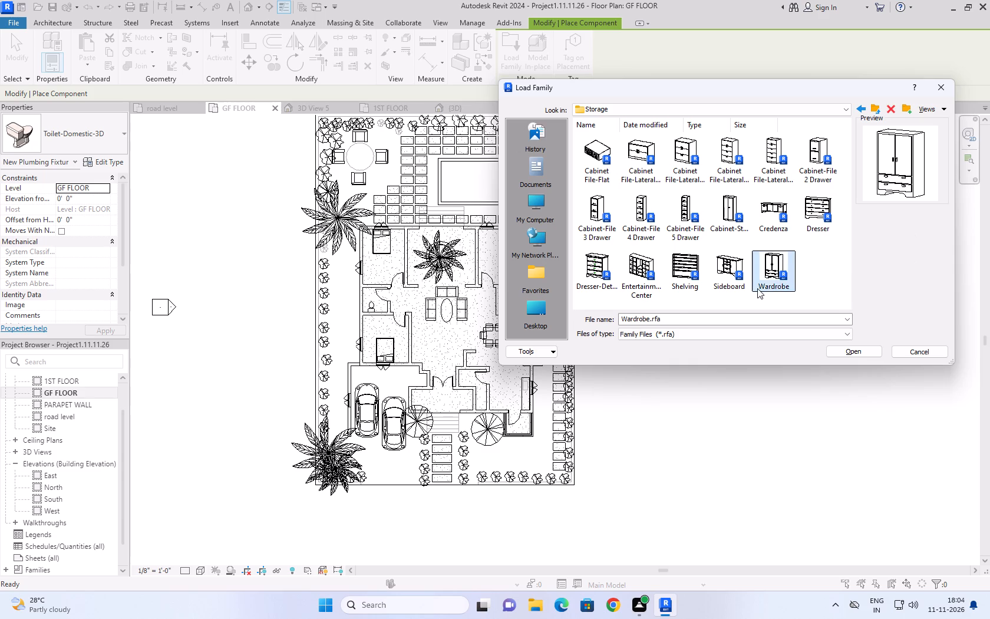
left_click(847, 354)
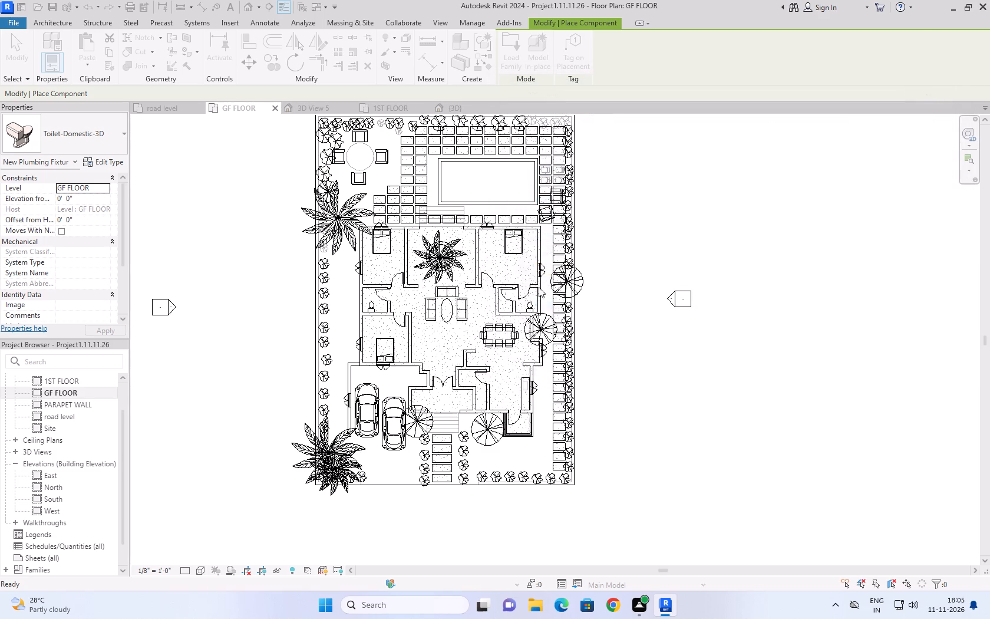
Place the 48" x 72" x 24" wardrobe facing east in the southwest corner of the southwest bedroom, against the west wall.
scroll(396, 338, "up", 11)
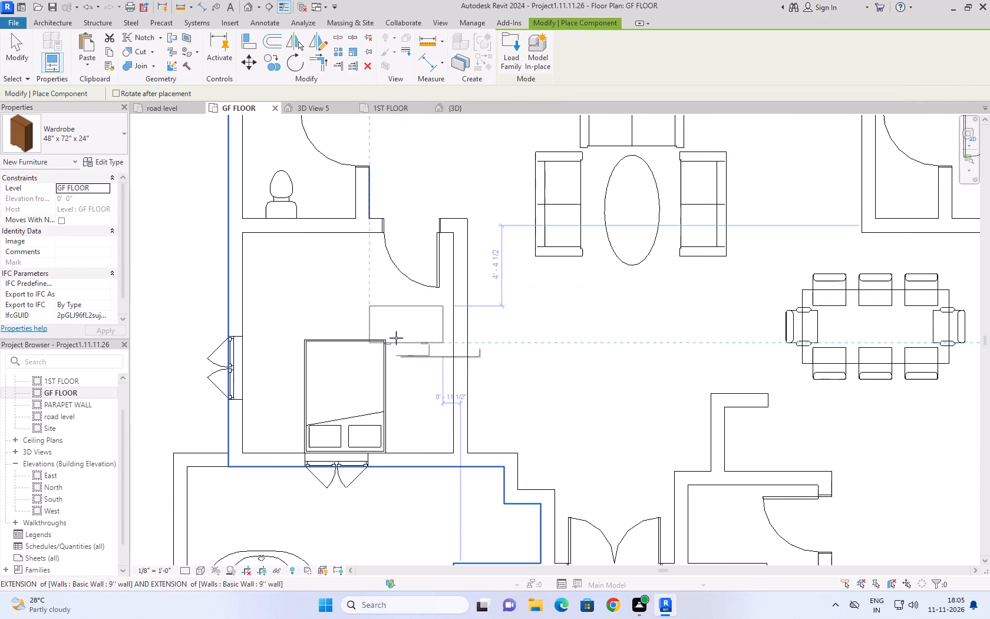
key("space")
key("space")
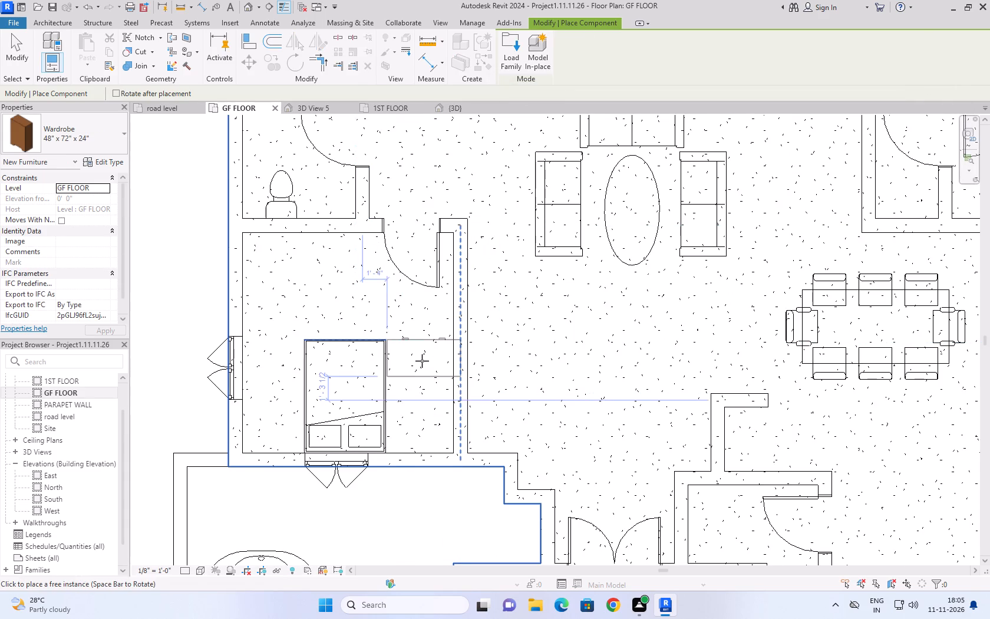
key("space")
key("space")
key("space")
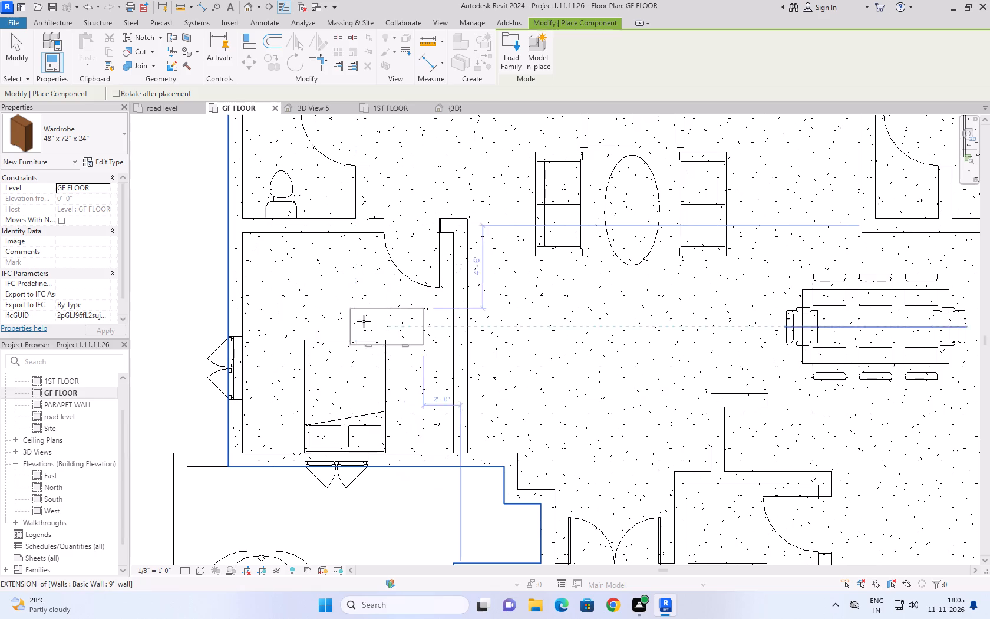
key("space")
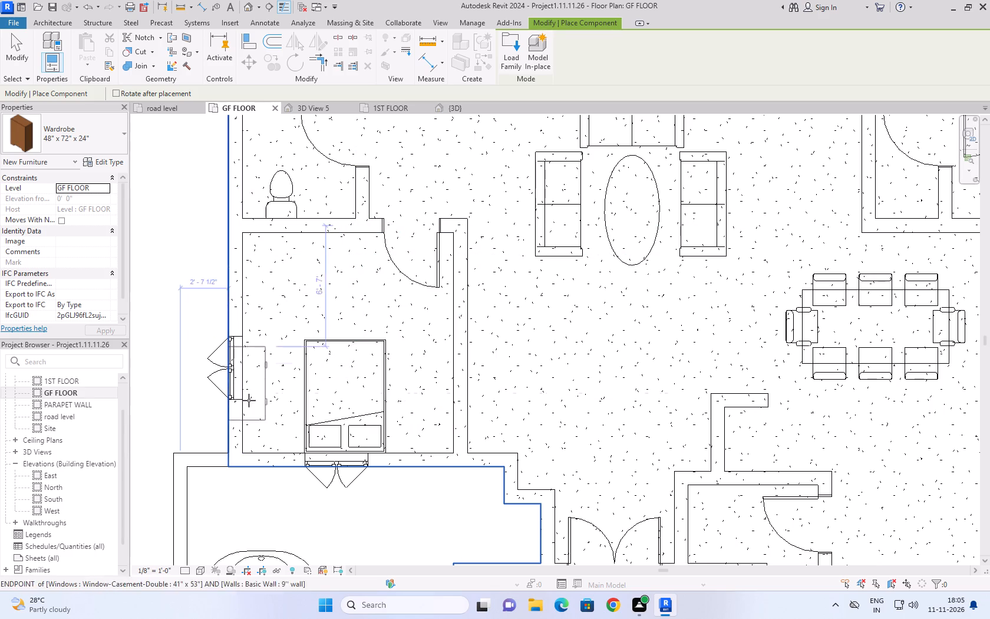
left_click(261, 420)
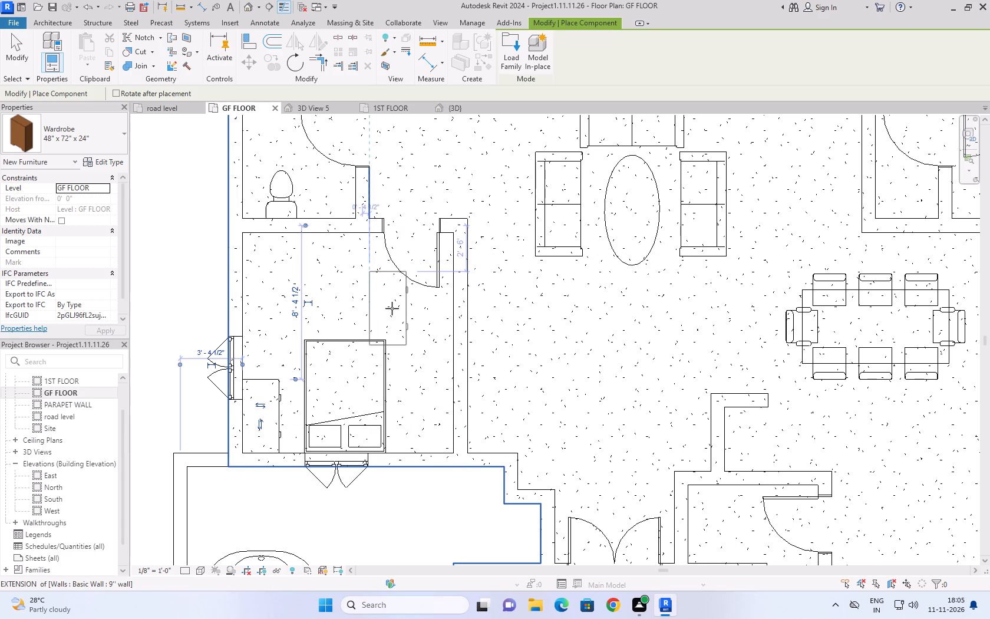
Place a 48" x 72" x 24" wardrobe facing east in the southwest corner of the northwest bedroom.
scroll(397, 307, "down", 11)
scroll(382, 224, "up", 7)
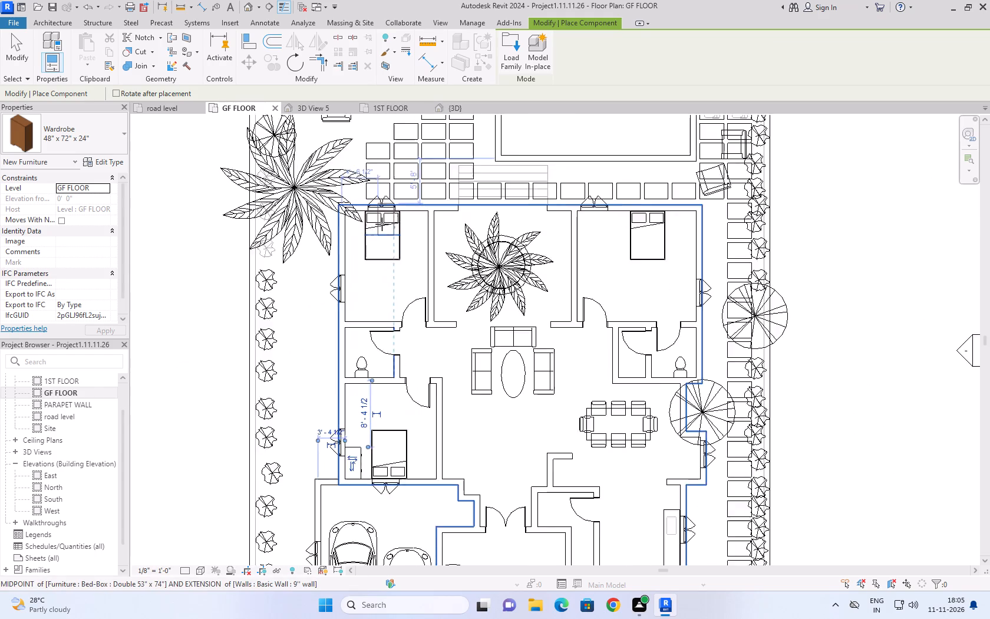
scroll(382, 224, "up", 3)
key("space")
key("space")
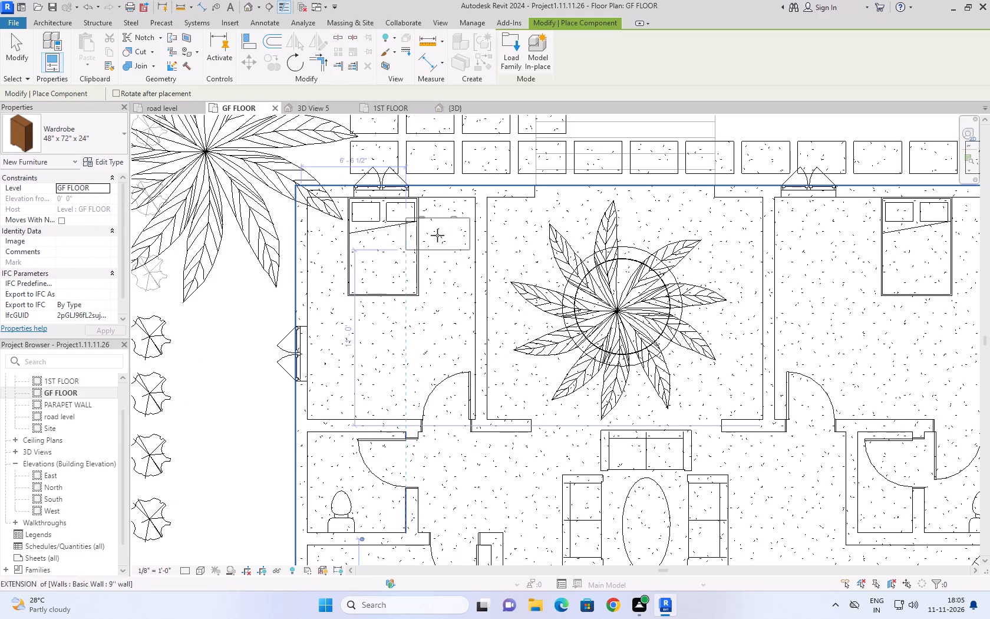
key("space")
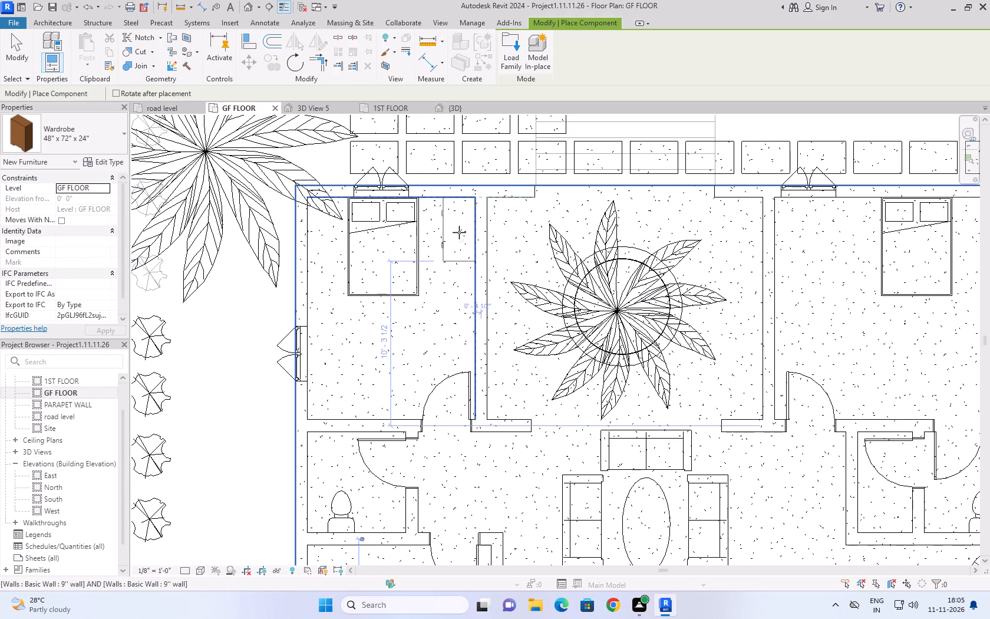
key("space")
key("space")
key("space")
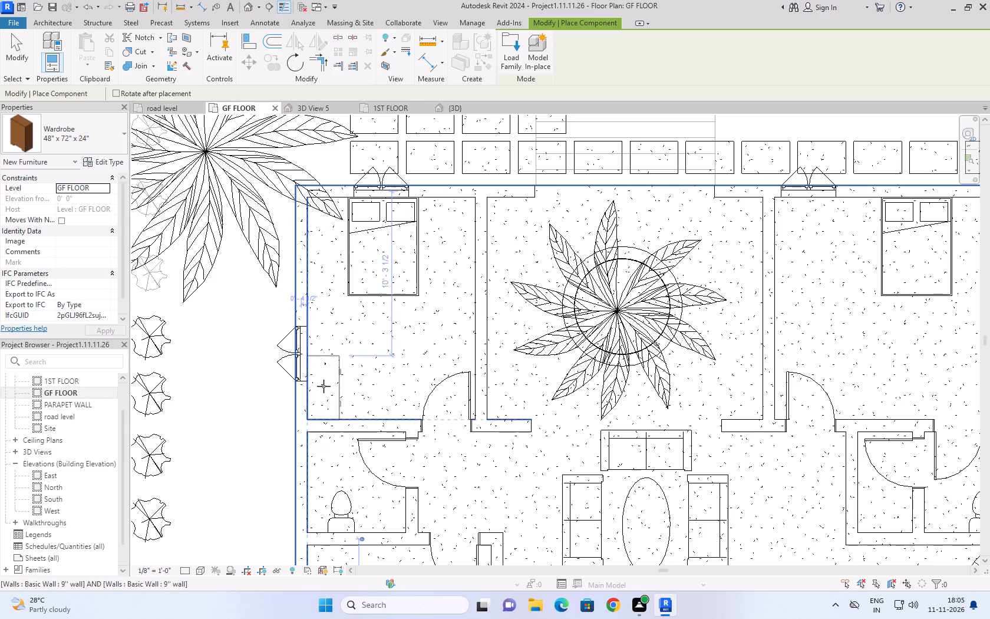
left_click(324, 385)
Place a 48" x 72" x 24" wardrobe facing east in the northwest corner of the northeast bedroom.
scroll(444, 317, "down", 5)
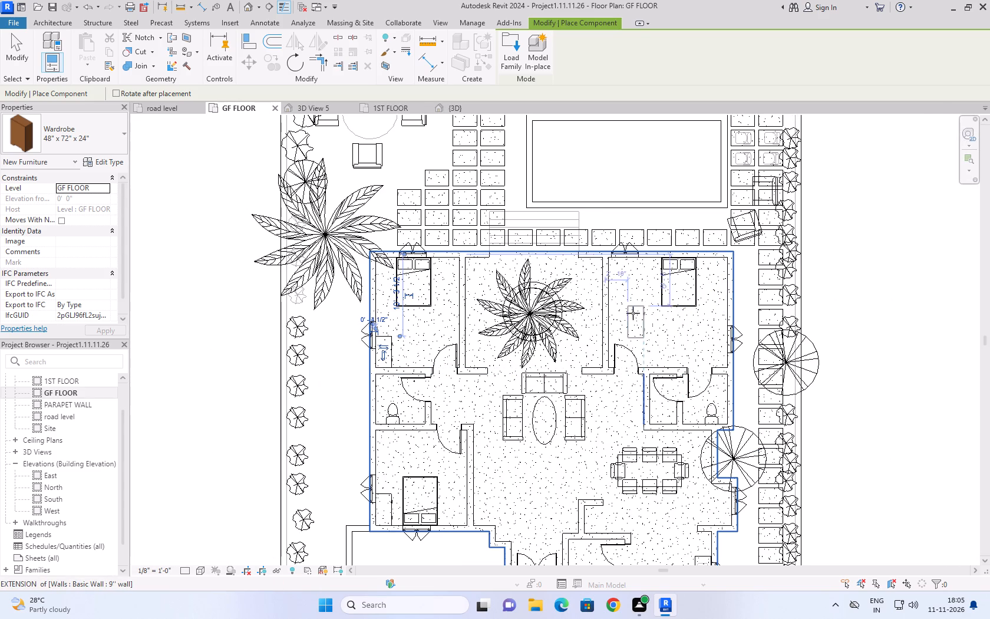
key("space")
key("space")
key("space")
key("space")
key("space")
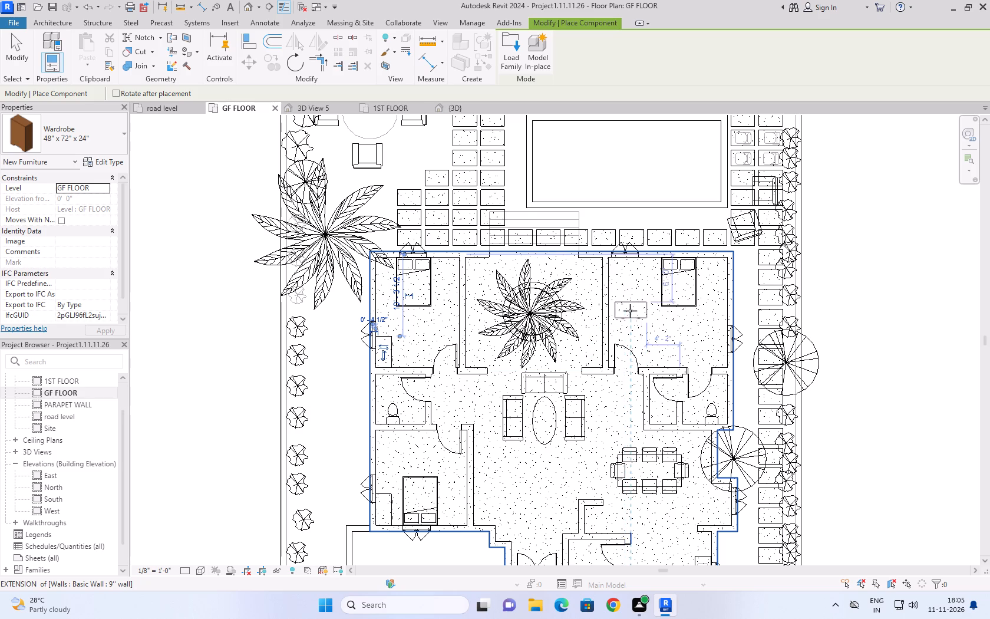
scroll(622, 291, "up", 7)
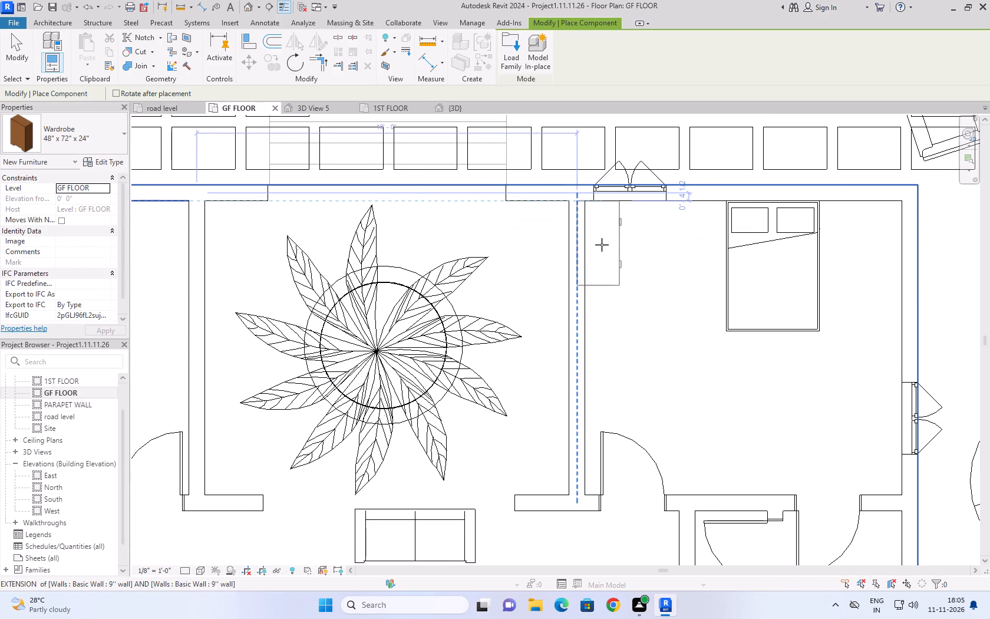
left_click(606, 243)
Finish placing wardrobes and examine the furniture layout across the rooms of the GF FLOOR plan.
scroll(608, 243, "down", 10)
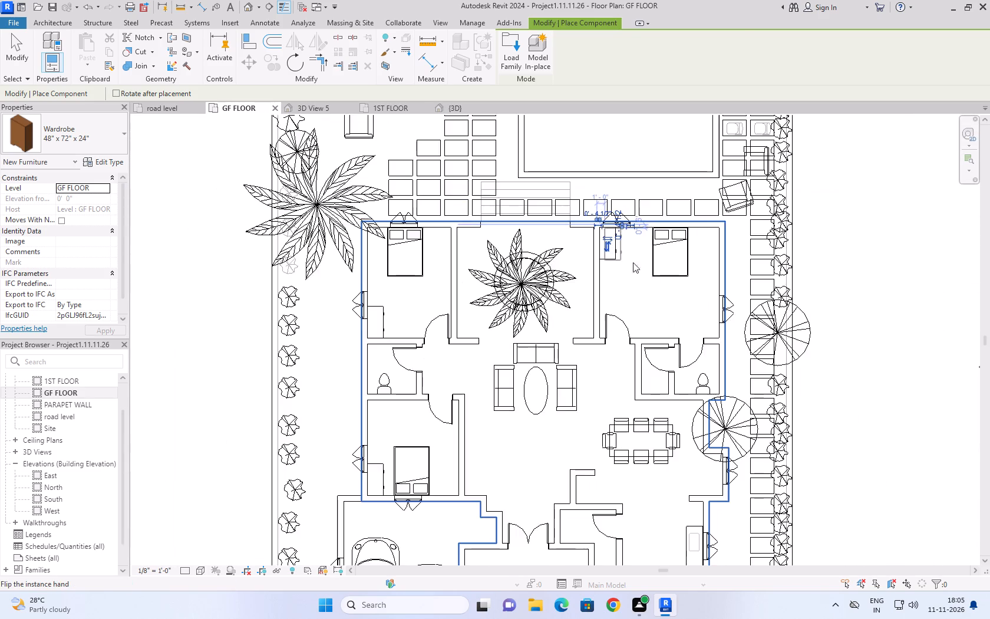
scroll(693, 339, "down", 6)
scroll(797, 416, "up", 6)
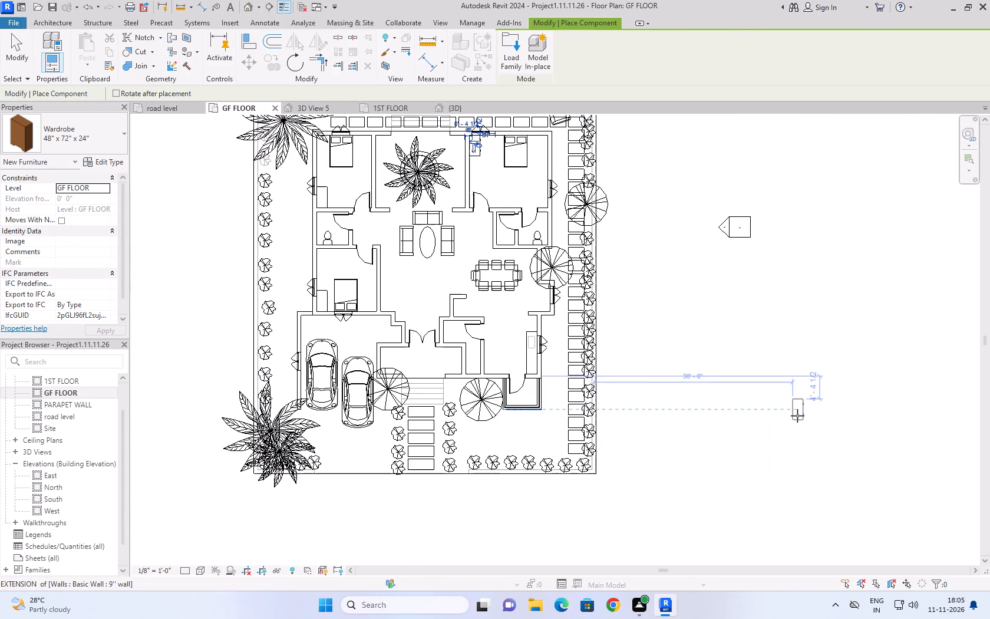
middle_click_drag(649, 393, 649, 483)
scroll(649, 483, "up", 4)
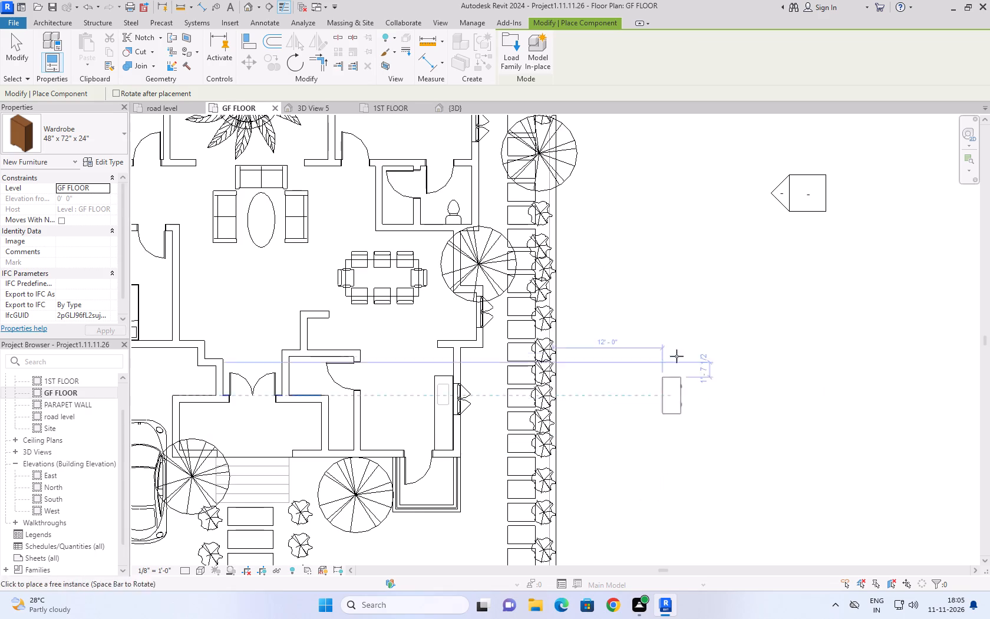
scroll(687, 321, "down", 4)
scroll(540, 332, "up", 4)
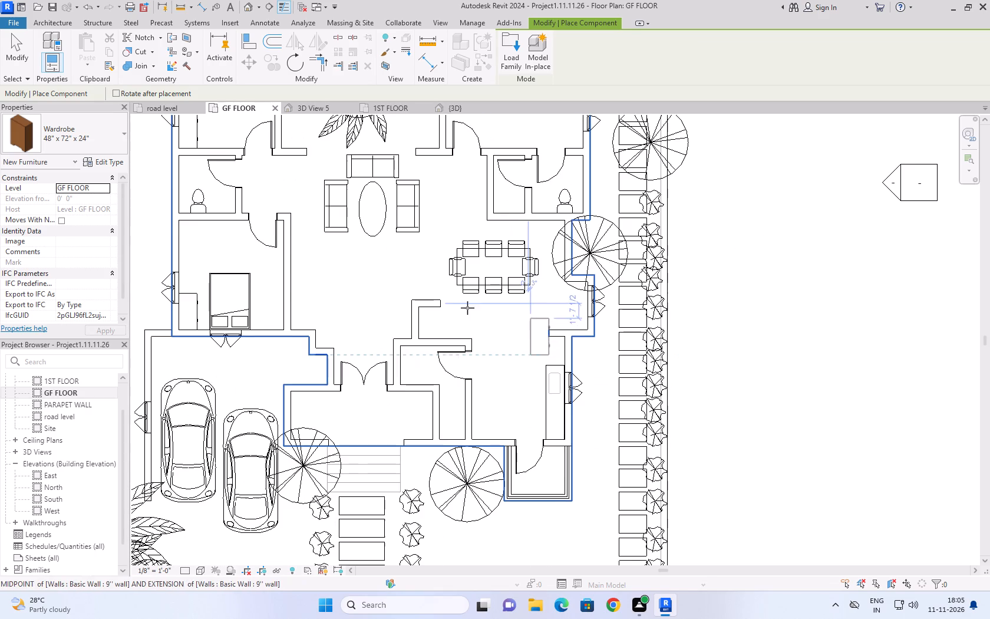
left_click(14, 47)
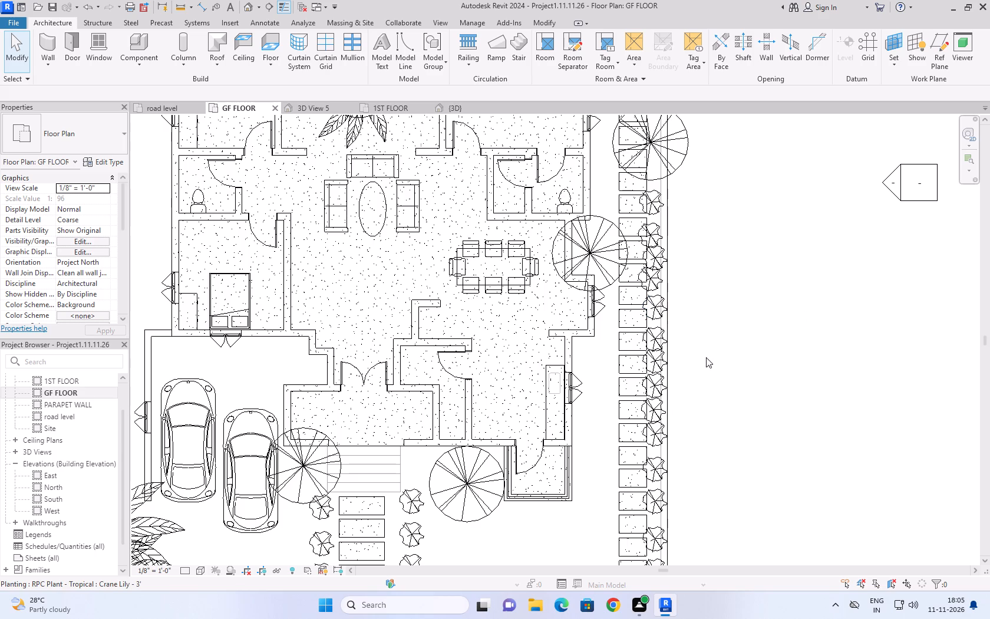
scroll(721, 351, "down", 4)
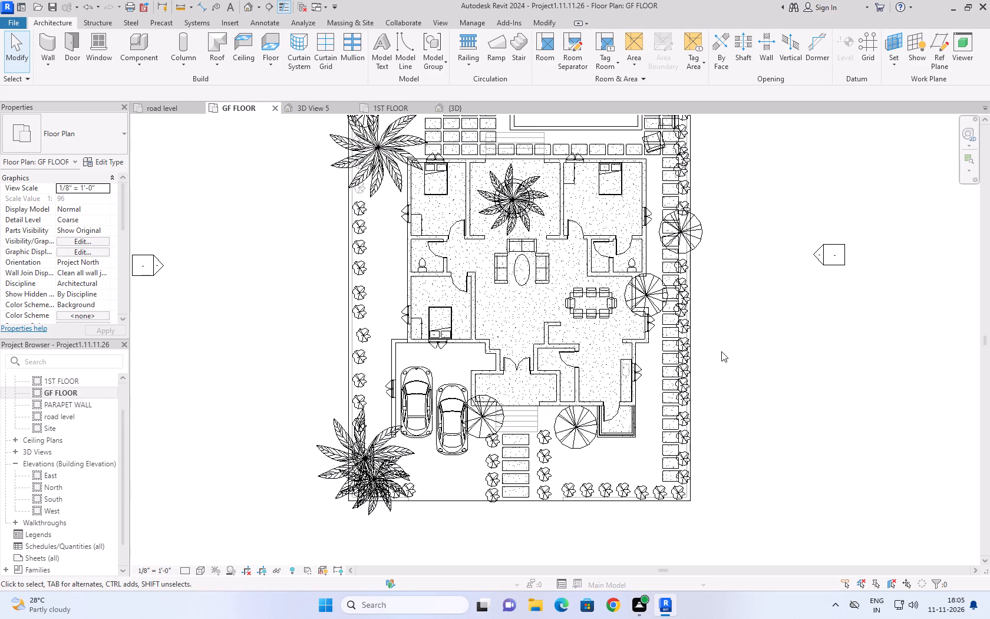
scroll(472, 383, "down", 3)
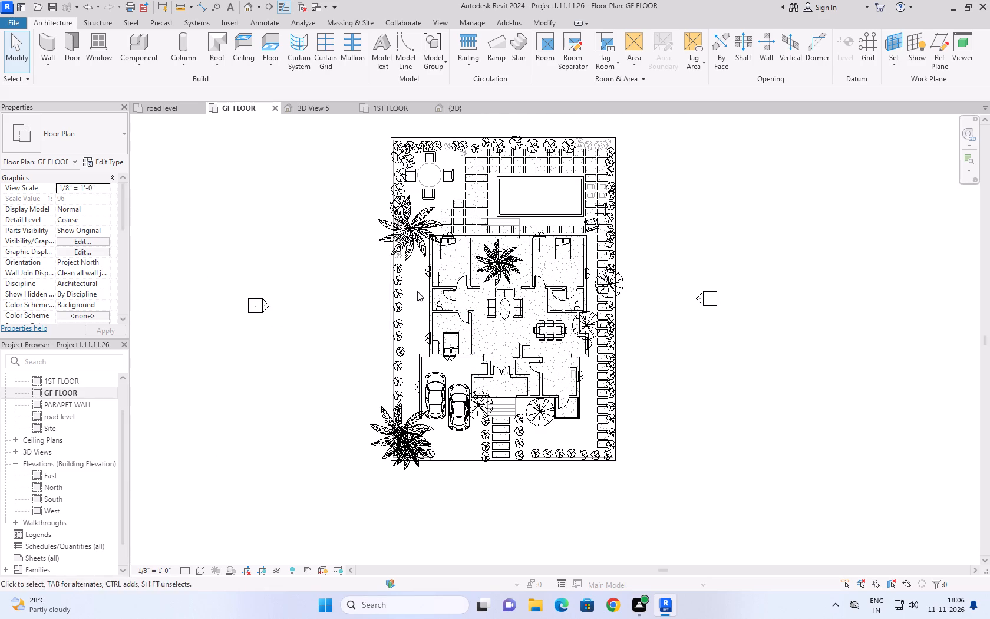
scroll(583, 434, "up", 3)
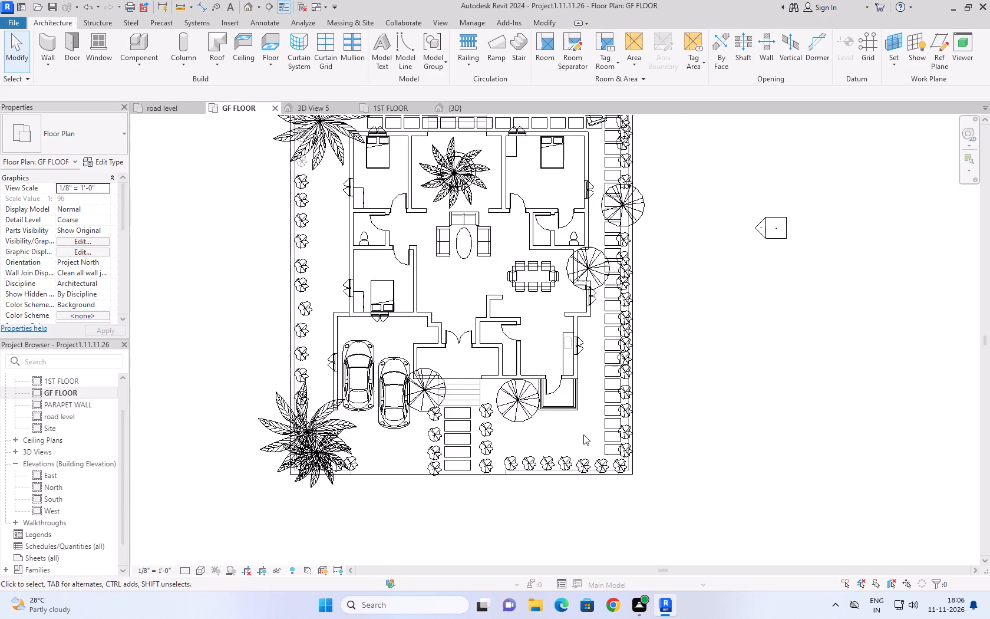
scroll(583, 434, "up", 5)
Check the 3D View 5 perspective view and close it.
left_click(324, 110)
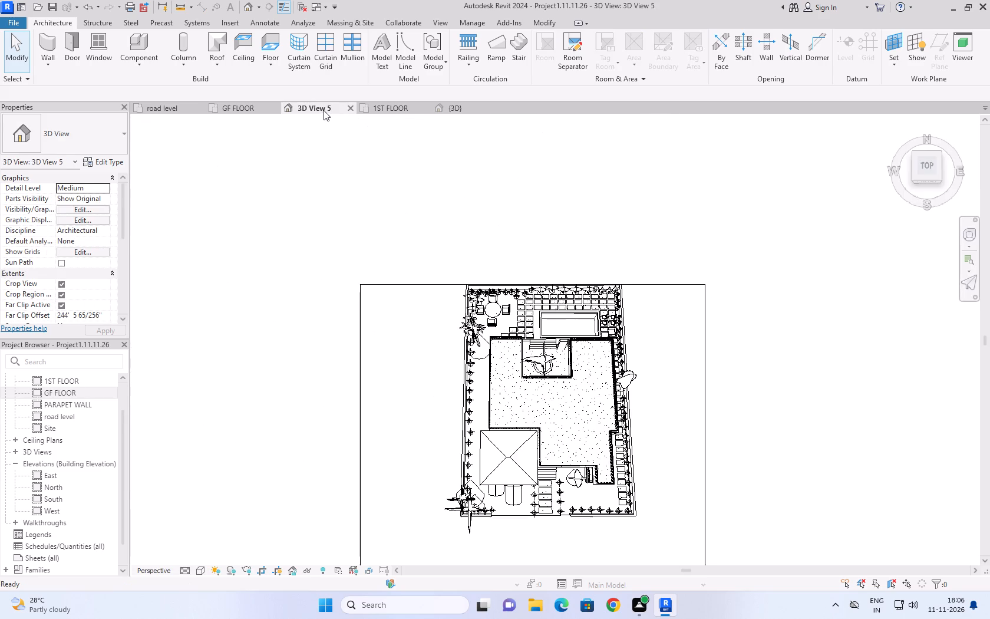
scroll(629, 261, "down", 4)
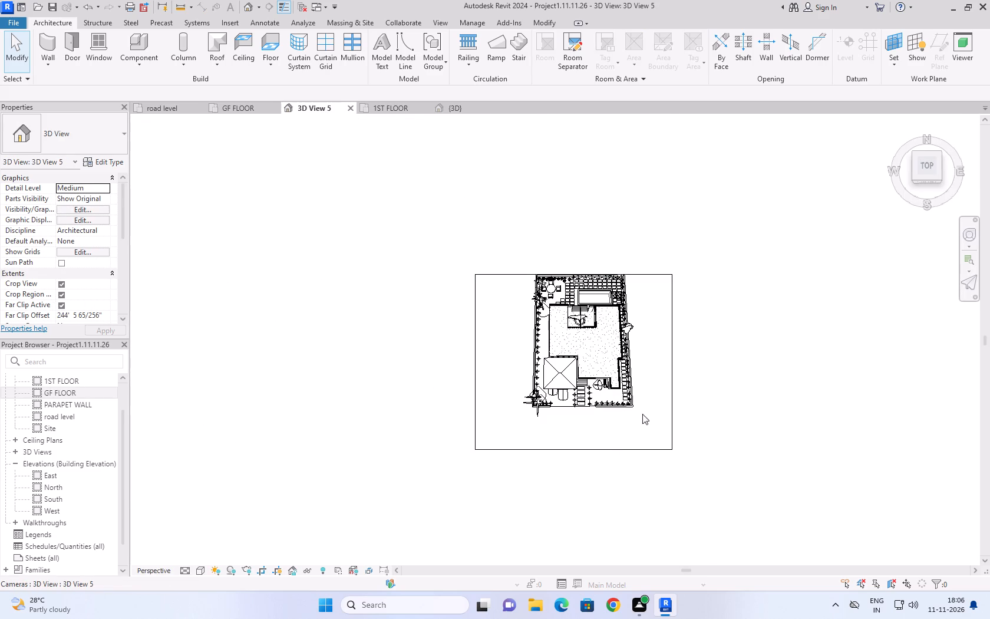
left_click(348, 107)
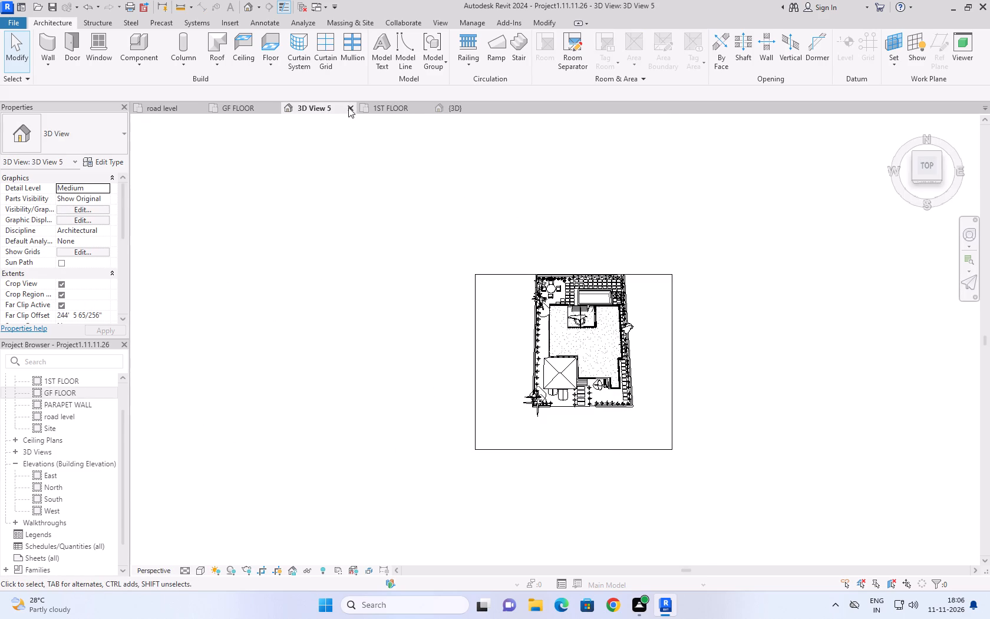
Examine the house in the {3D} view from the front and from above, focusing on the front garden beside the entrance steps.
left_click(375, 107)
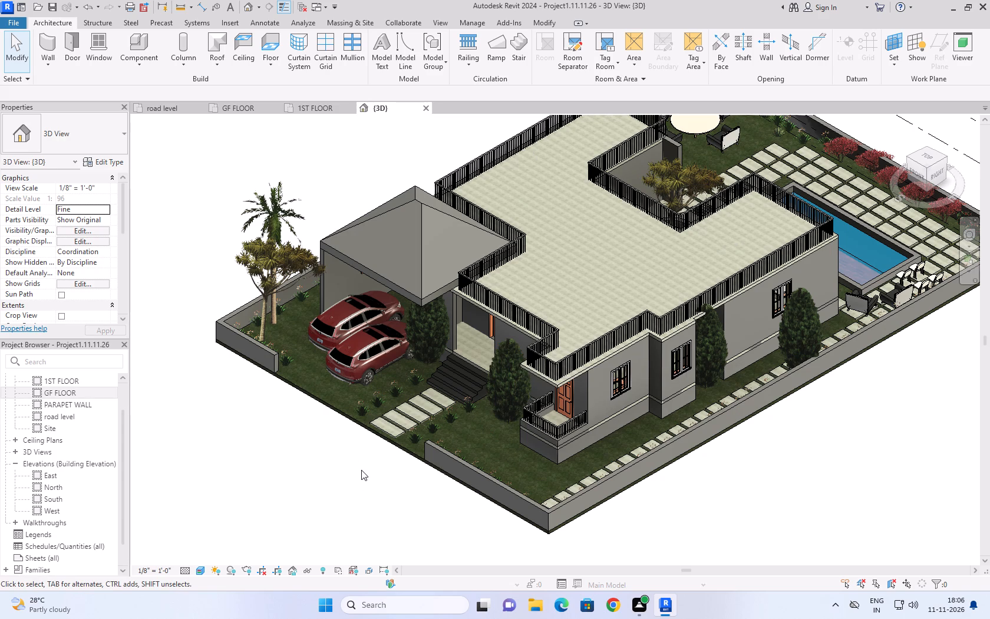
middle_click_drag(362, 468, 528, 497, "shift")
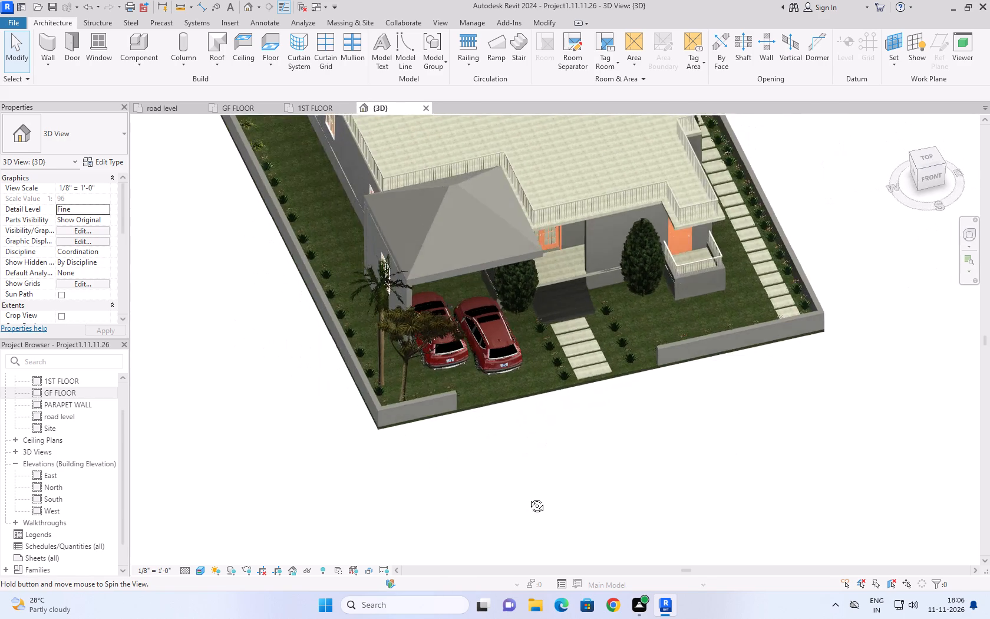
middle_click_drag(528, 497, 543, 497, "shift")
middle_click_drag(602, 473, 562, 498)
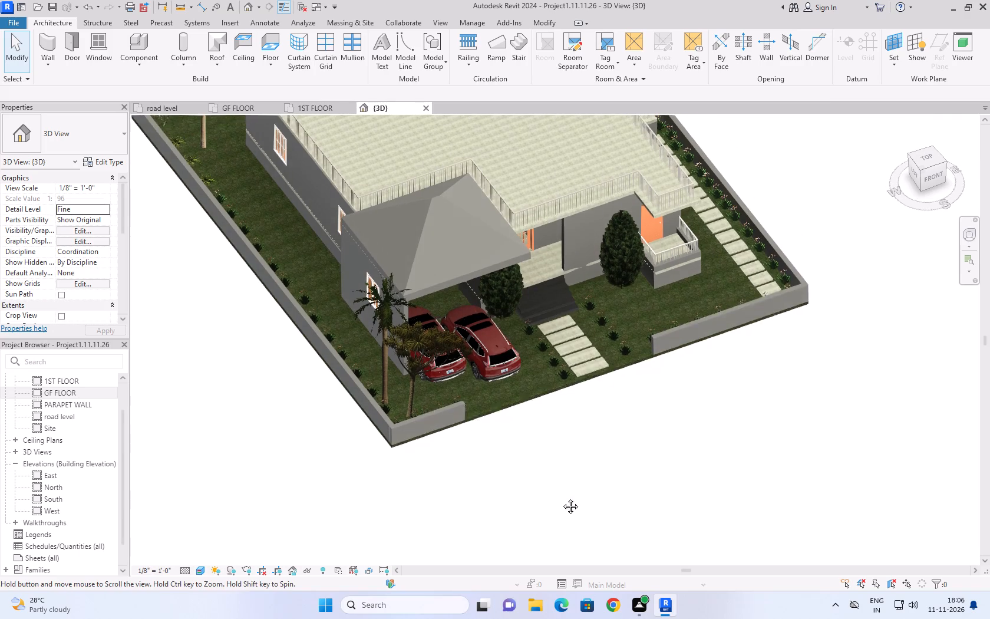
middle_click_drag(562, 498, 520, 499)
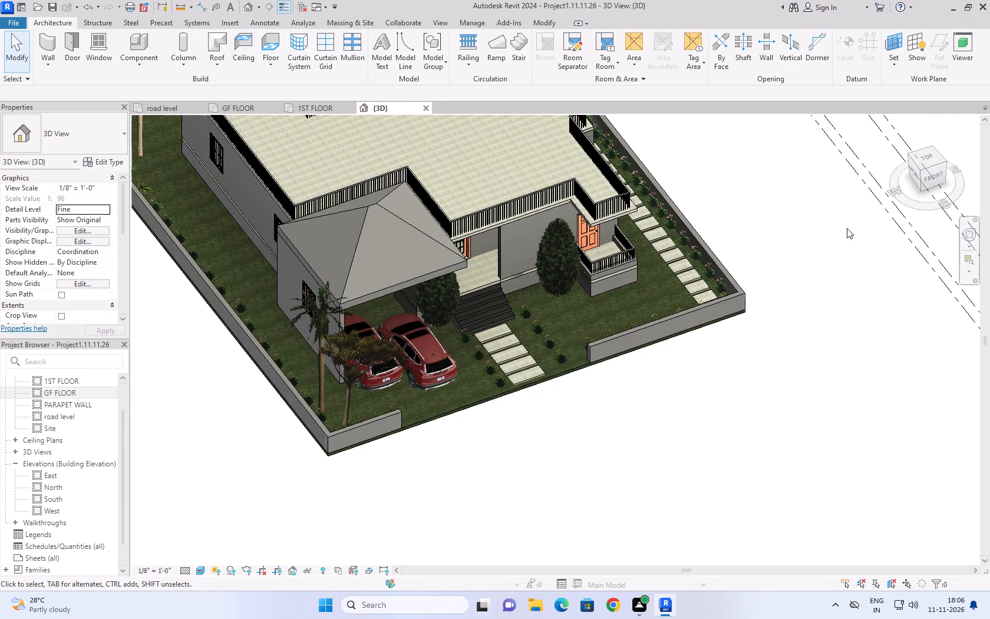
left_click(931, 162)
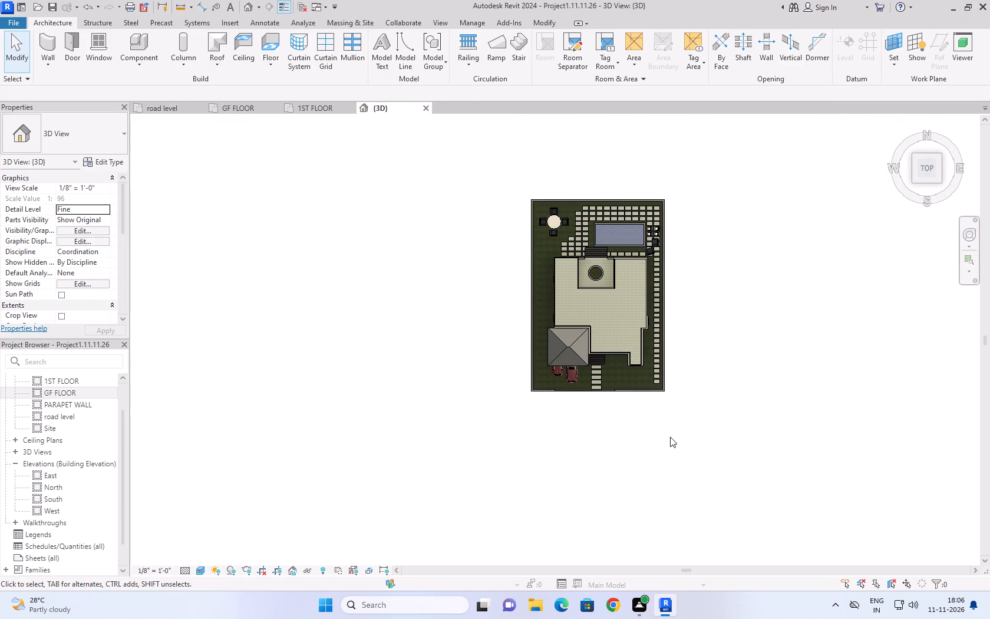
scroll(675, 388, "up", 2)
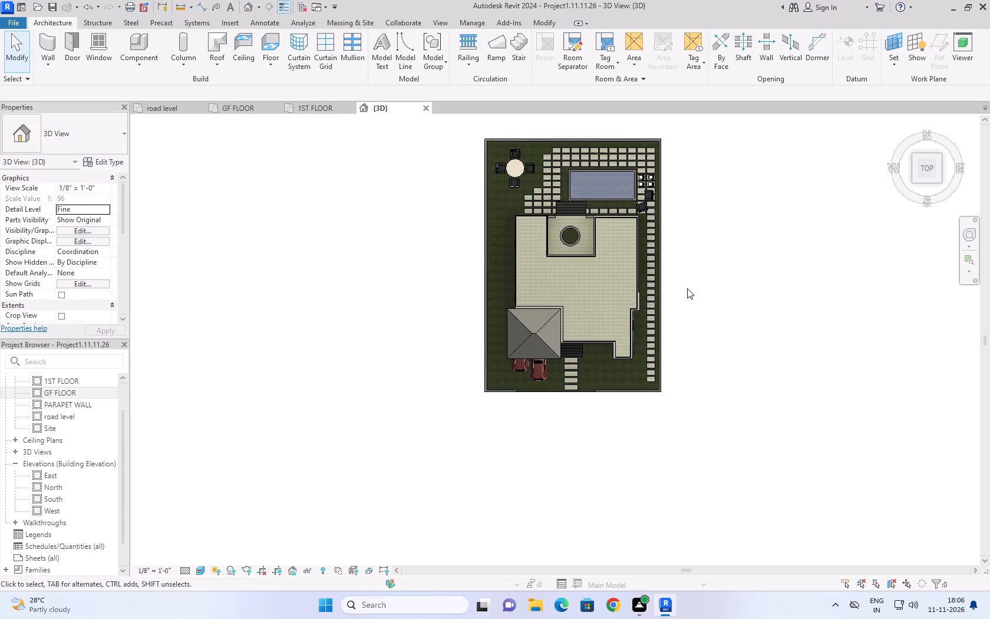
middle_click_drag(687, 288, 657, 330)
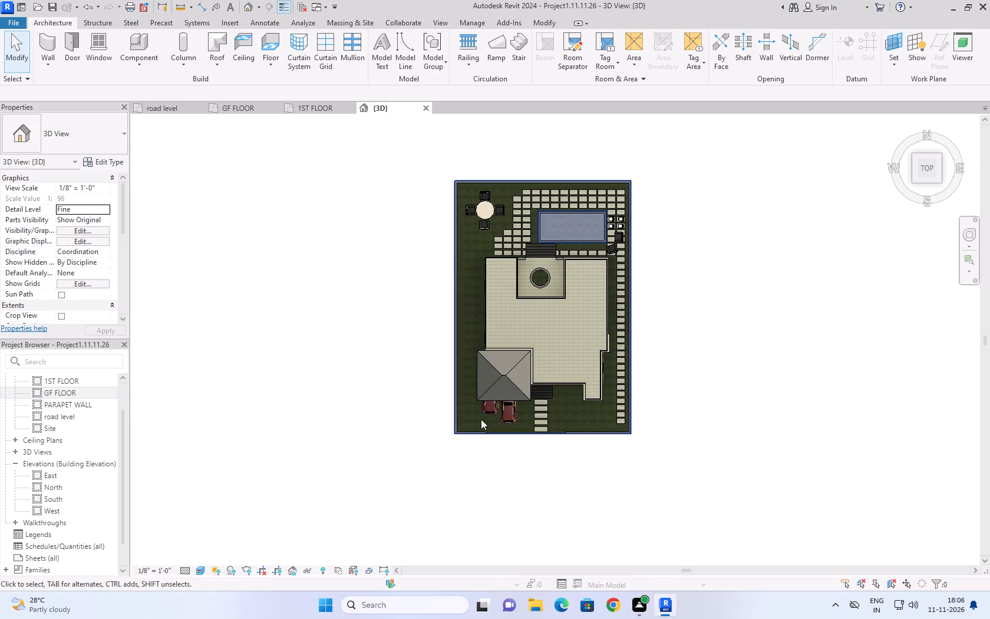
scroll(583, 416, "up", 4)
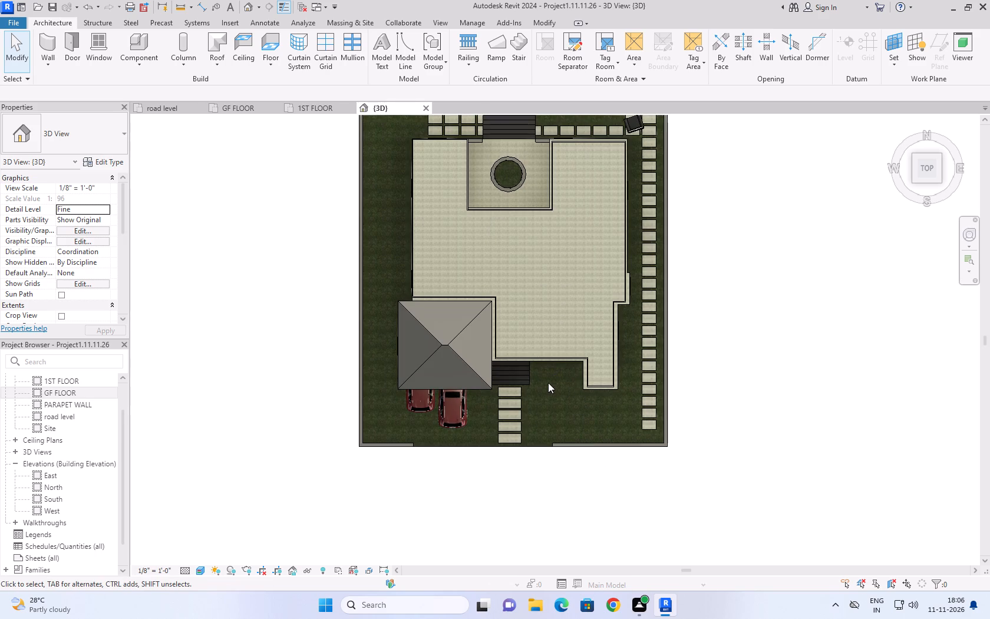
scroll(575, 381, "up", 2)
scroll(575, 381, "down", 2)
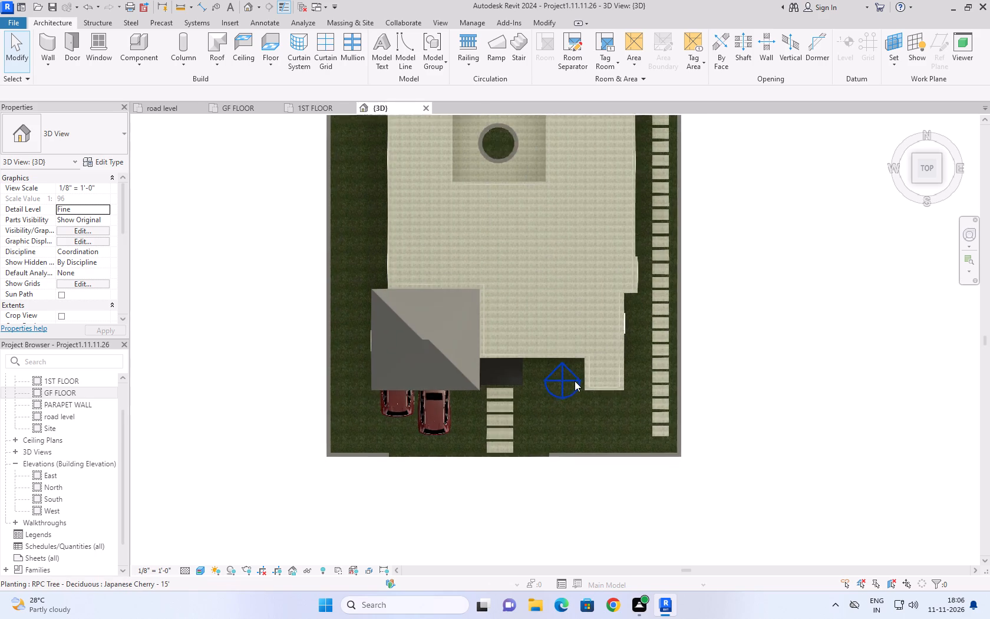
scroll(575, 381, "down", 1)
scroll(590, 417, "up", 3)
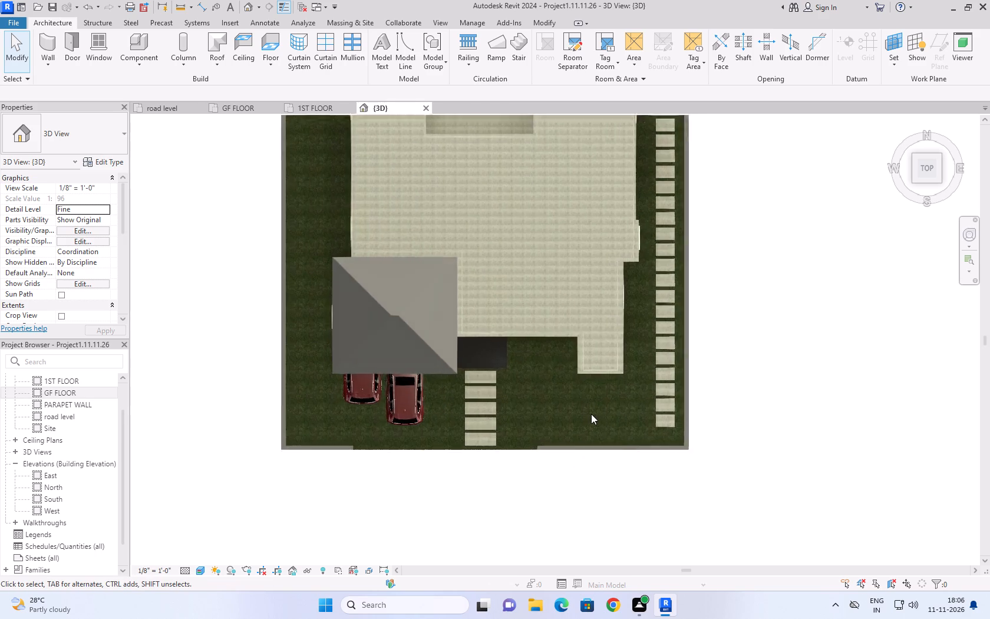
scroll(591, 414, "up", 3)
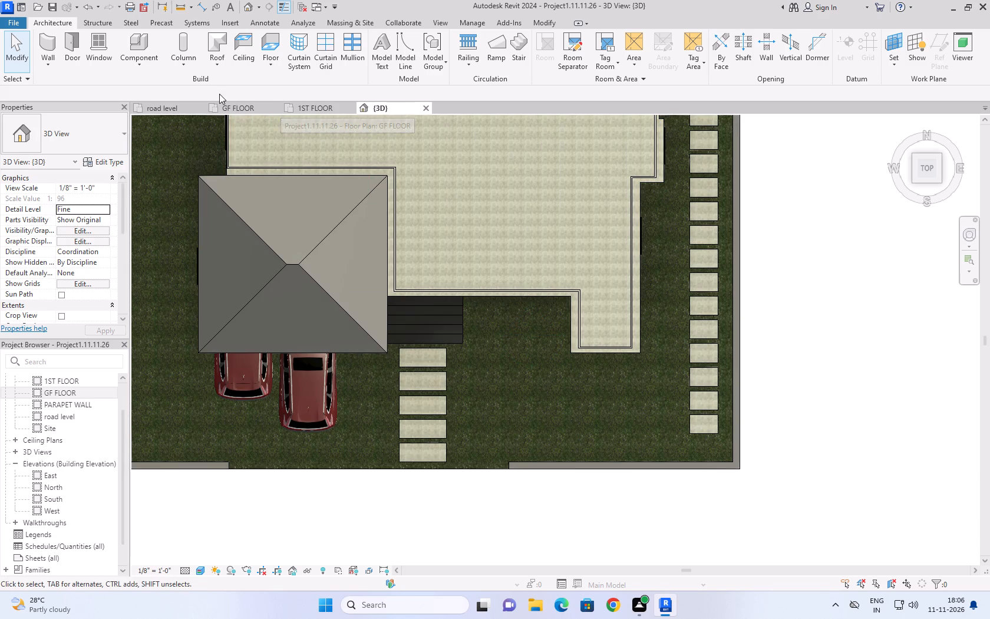
In the GF FLOOR plan, move the Japanese Cherry tree beside the small front balcony to the southeast corner of the garden.
left_click(234, 102)
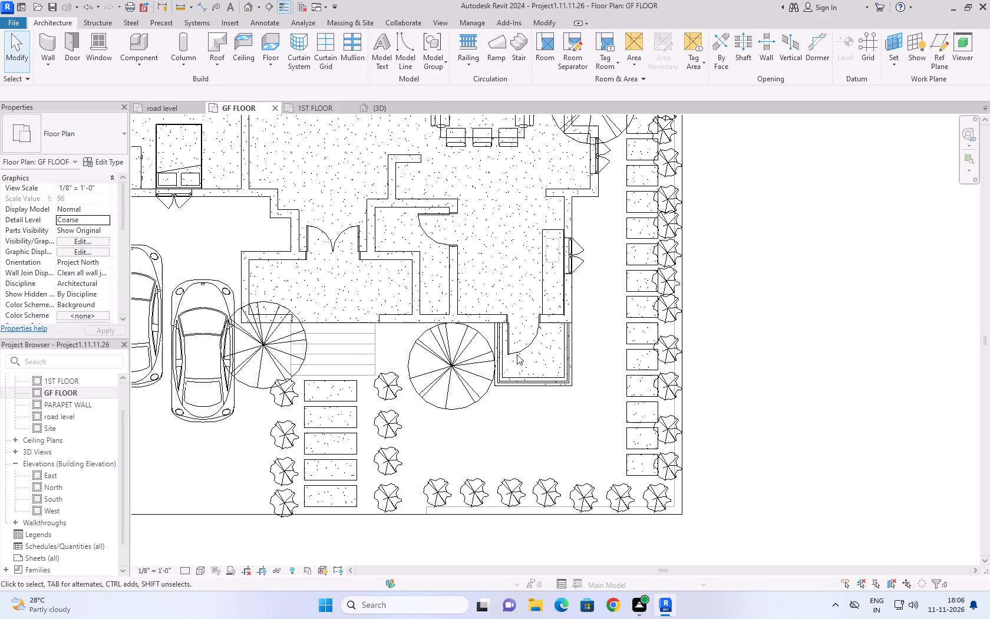
left_click_drag(457, 367, 601, 465)
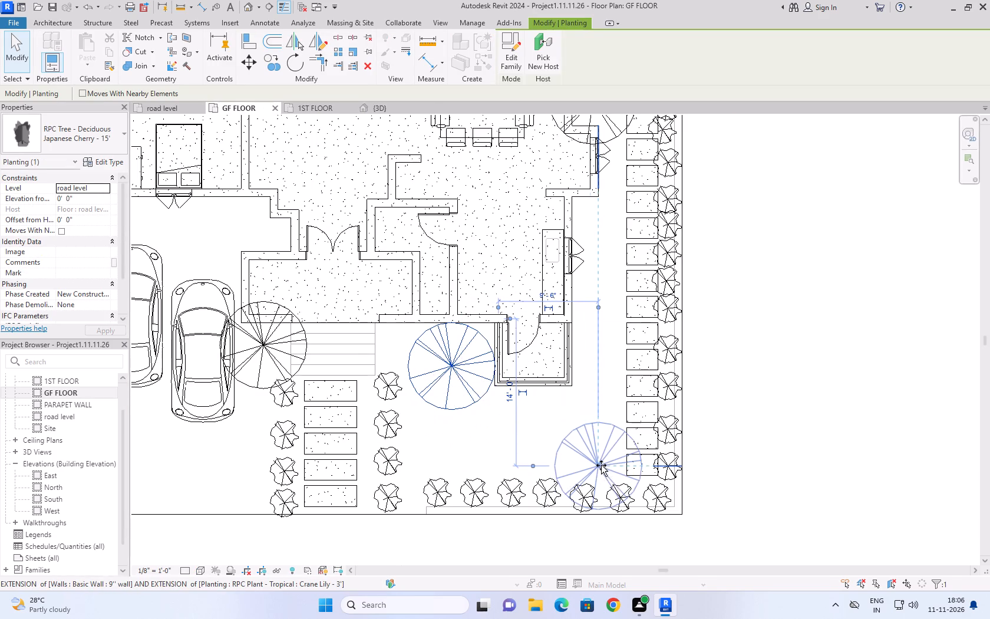
left_click_drag(601, 465, 603, 465)
left_click(749, 427)
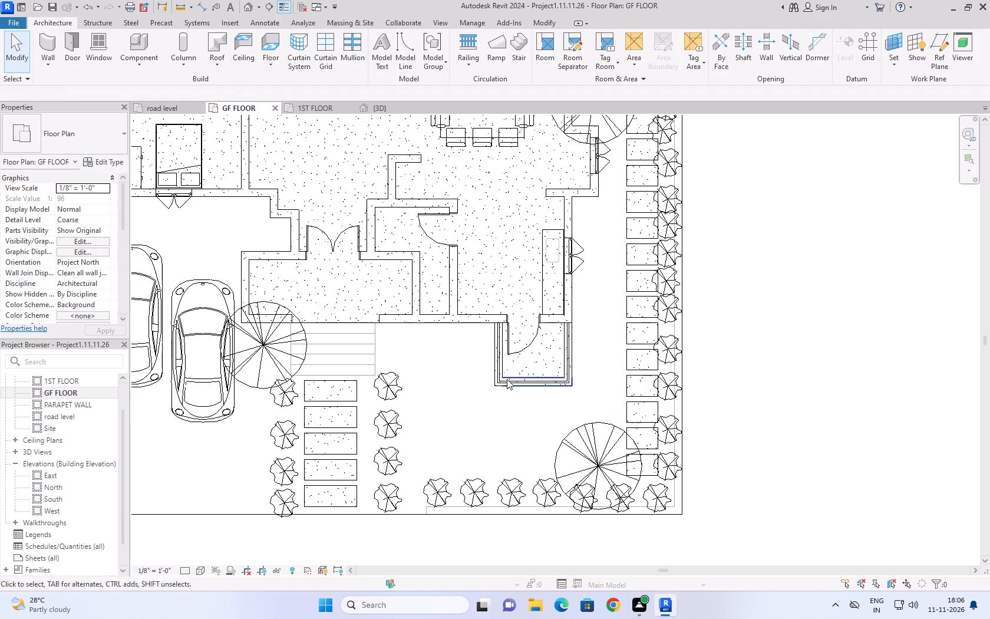
left_click(428, 355)
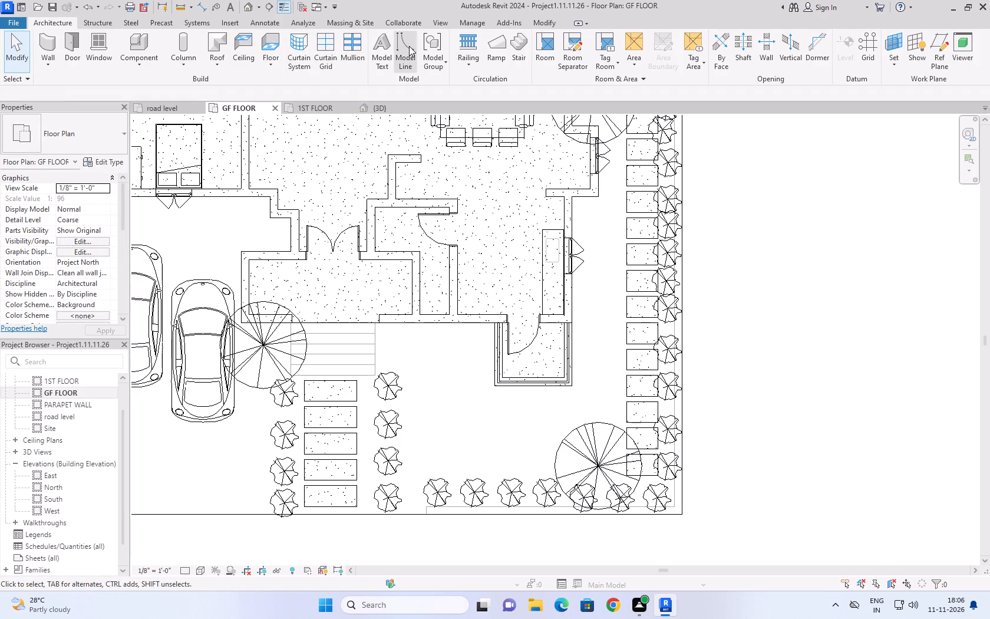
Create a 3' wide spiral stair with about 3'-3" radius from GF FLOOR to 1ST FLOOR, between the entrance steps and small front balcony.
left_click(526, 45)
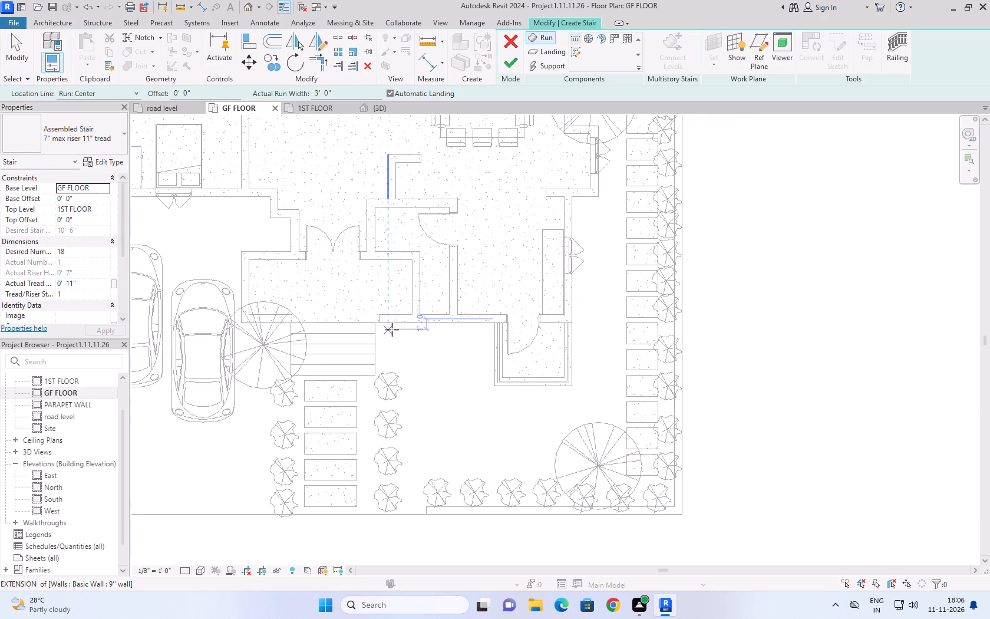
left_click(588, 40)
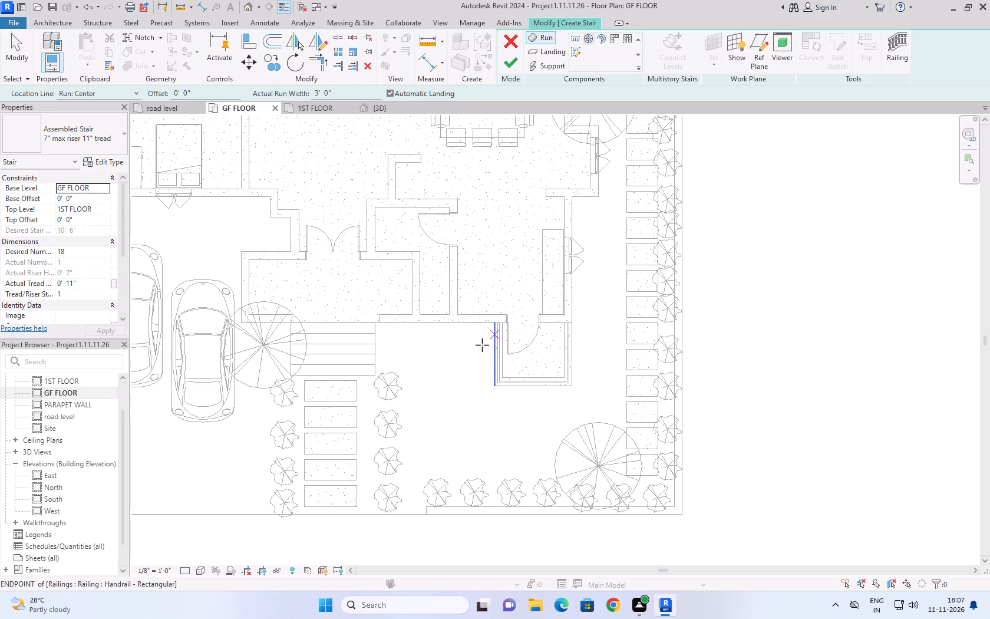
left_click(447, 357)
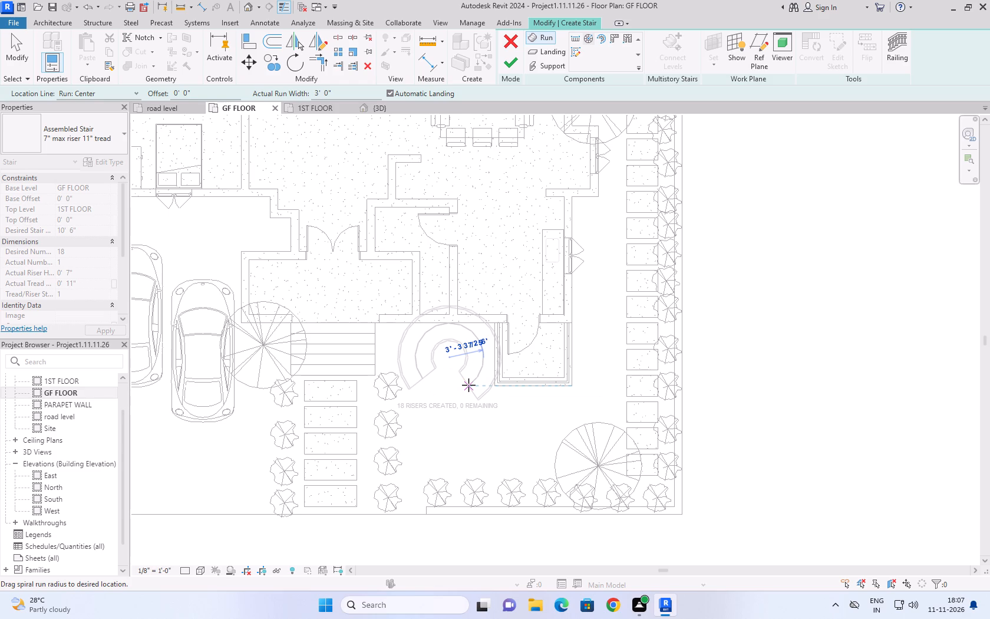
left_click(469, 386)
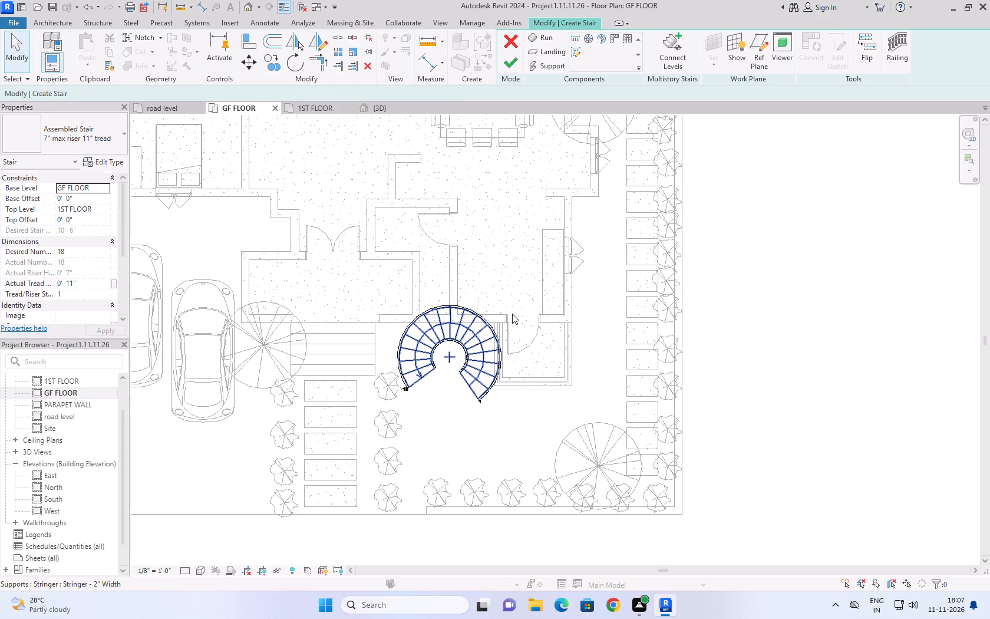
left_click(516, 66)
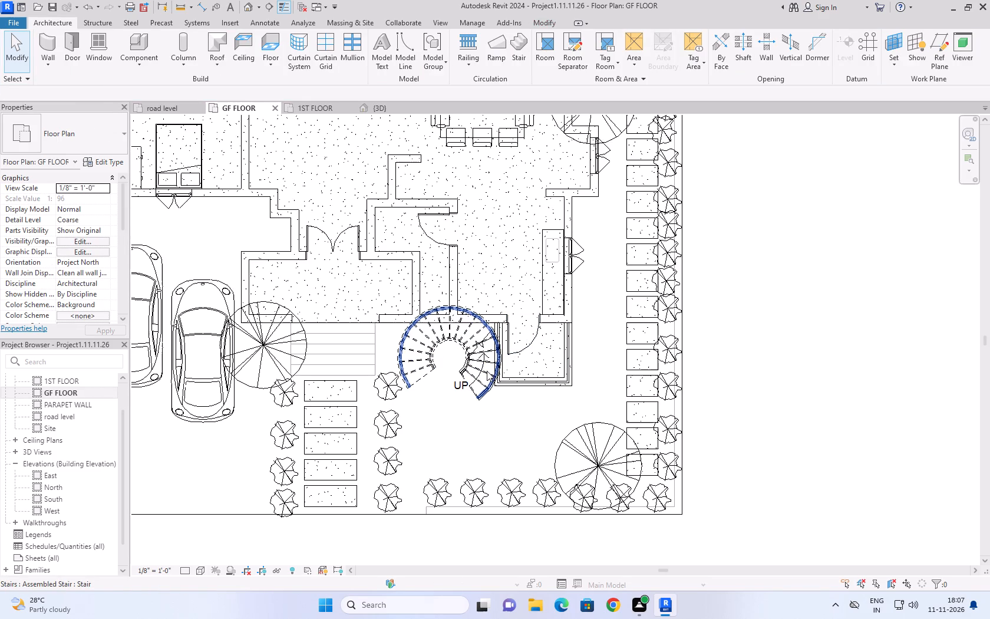
Inspect the spiral stair in the {3D} view, checking how it meets the ground and the roof terrace.
left_click(487, 371)
left_click(369, 111)
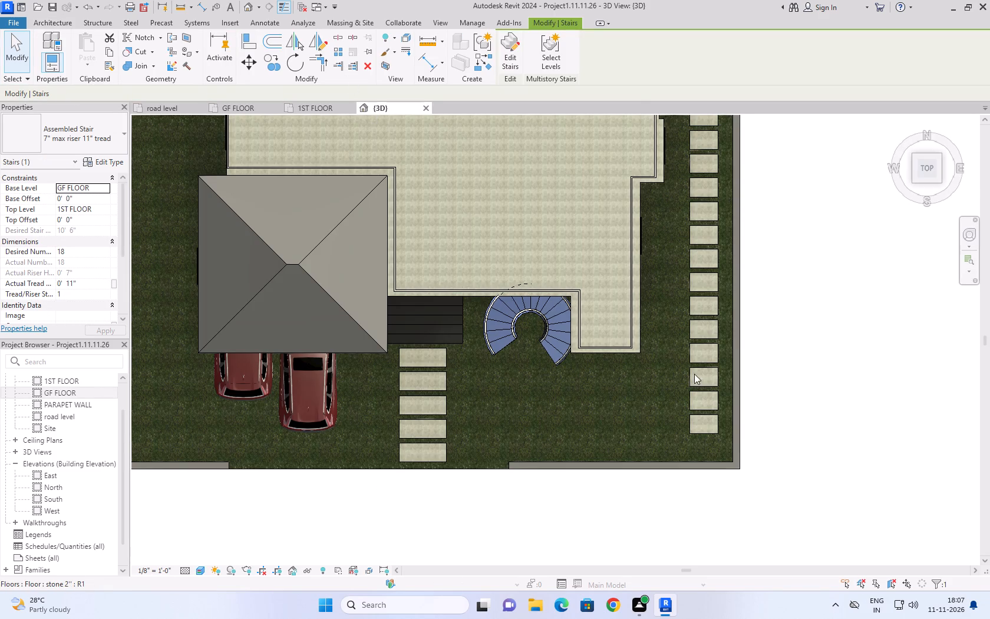
middle_click_drag(694, 374, 714, 167, "shift")
scroll(712, 177, "up", 1, "shift")
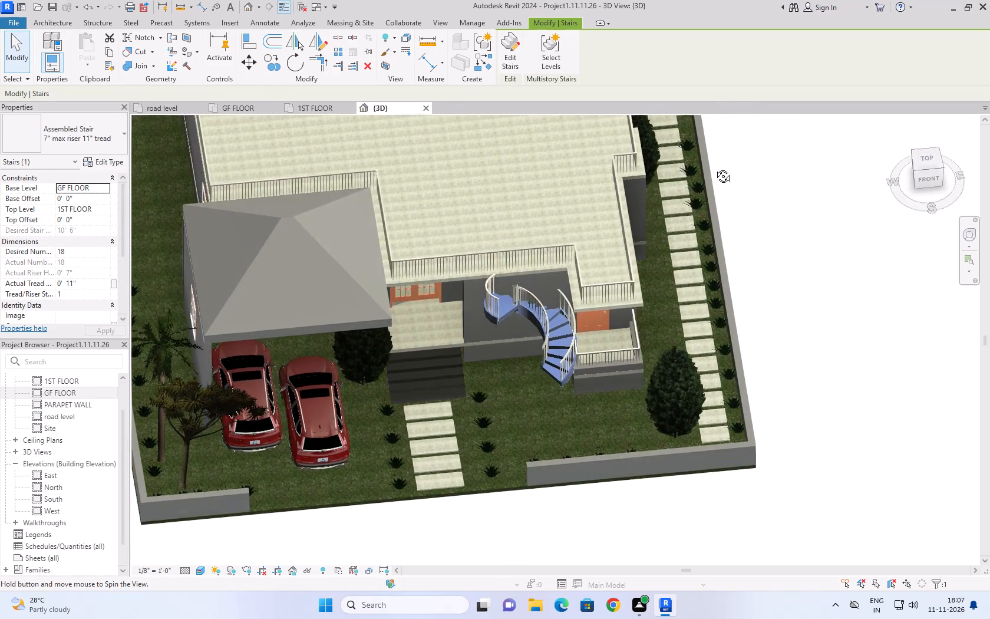
middle_click_drag(714, 167, 708, 108, "shift")
scroll(695, 101, "down", 1, "shift")
middle_click_drag(824, 368, 704, 268)
scroll(824, 368, "up", 1, "shift")
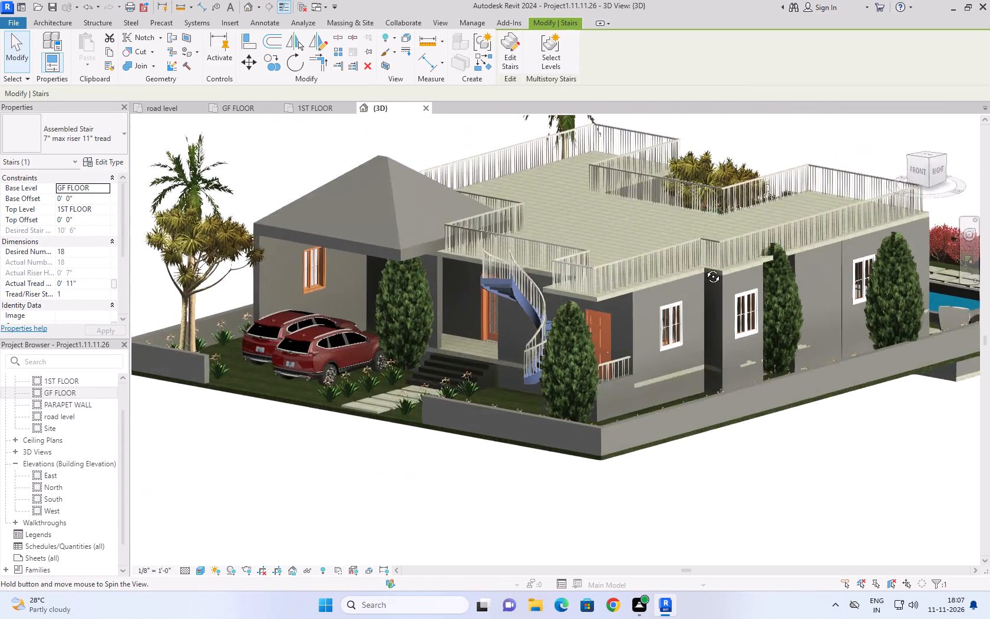
middle_click_drag(704, 268, 830, 305)
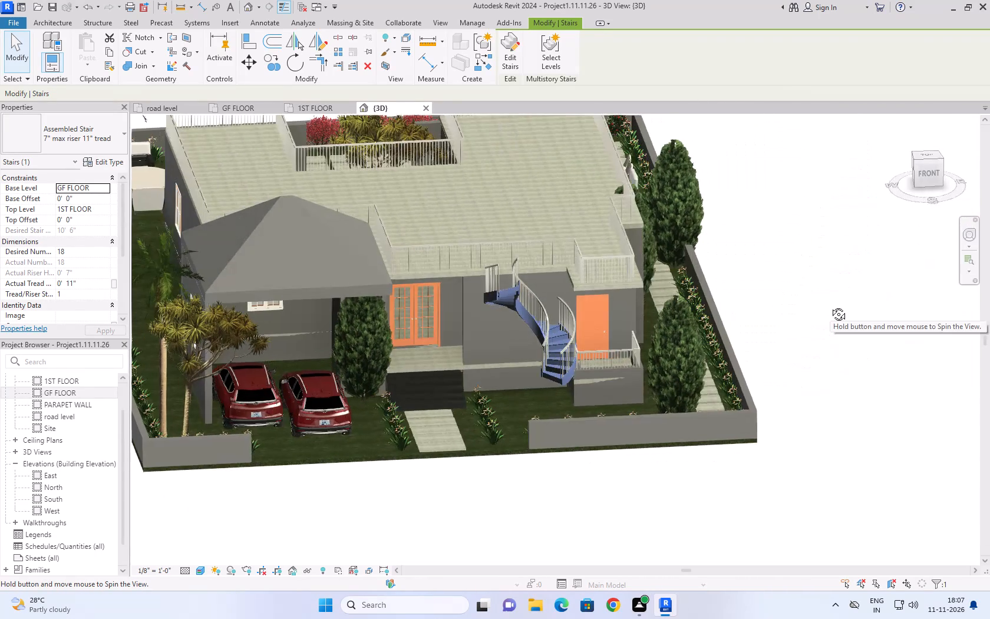
middle_click_drag(830, 305, 843, 373)
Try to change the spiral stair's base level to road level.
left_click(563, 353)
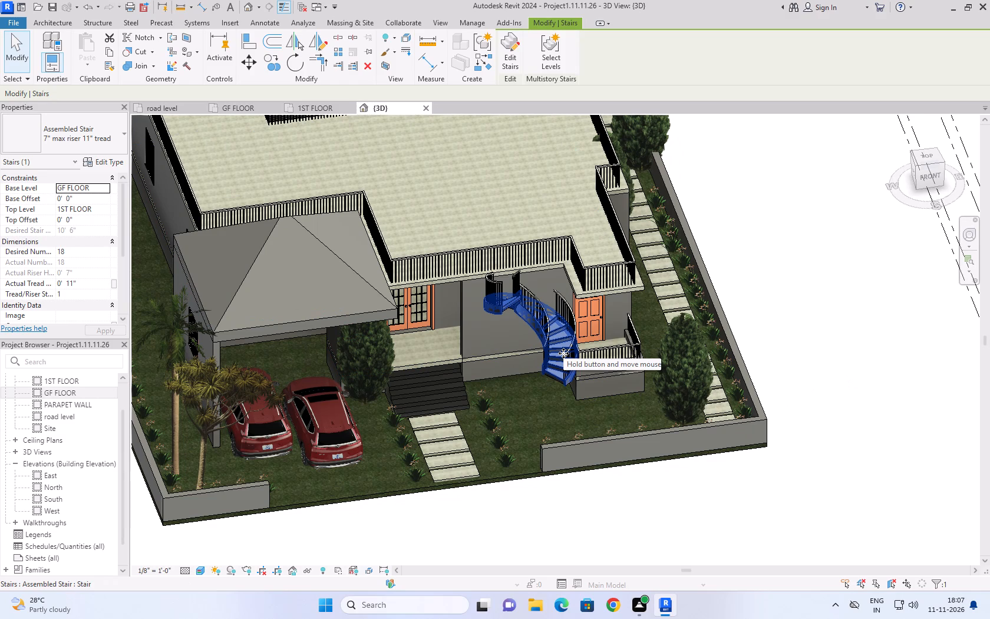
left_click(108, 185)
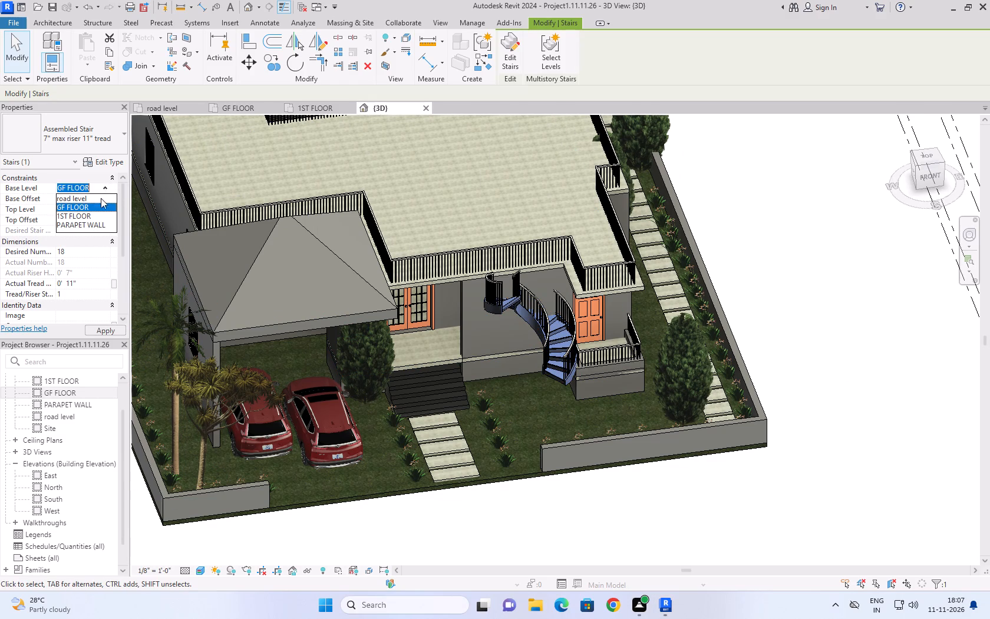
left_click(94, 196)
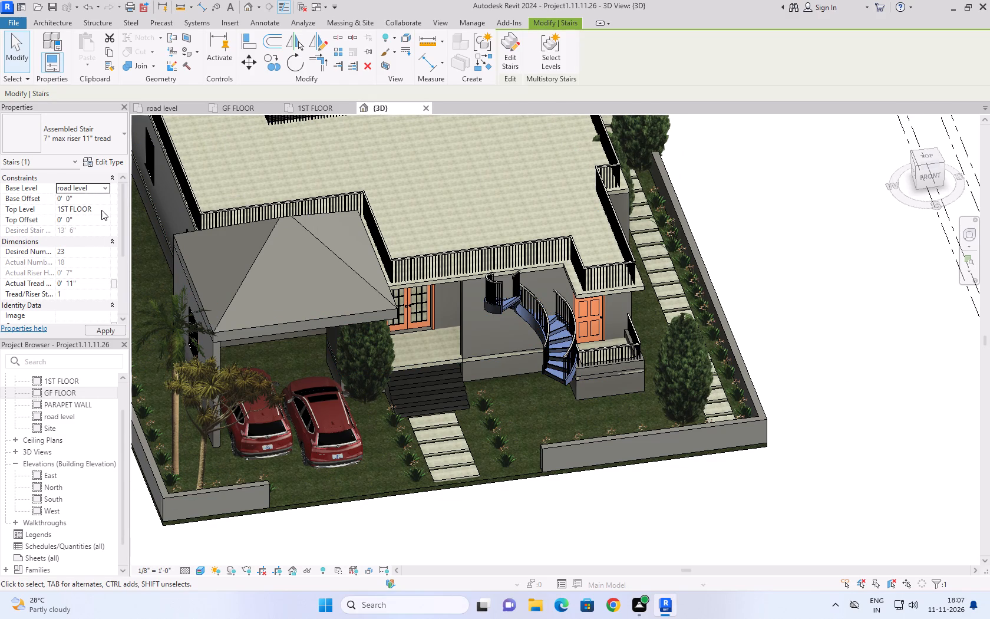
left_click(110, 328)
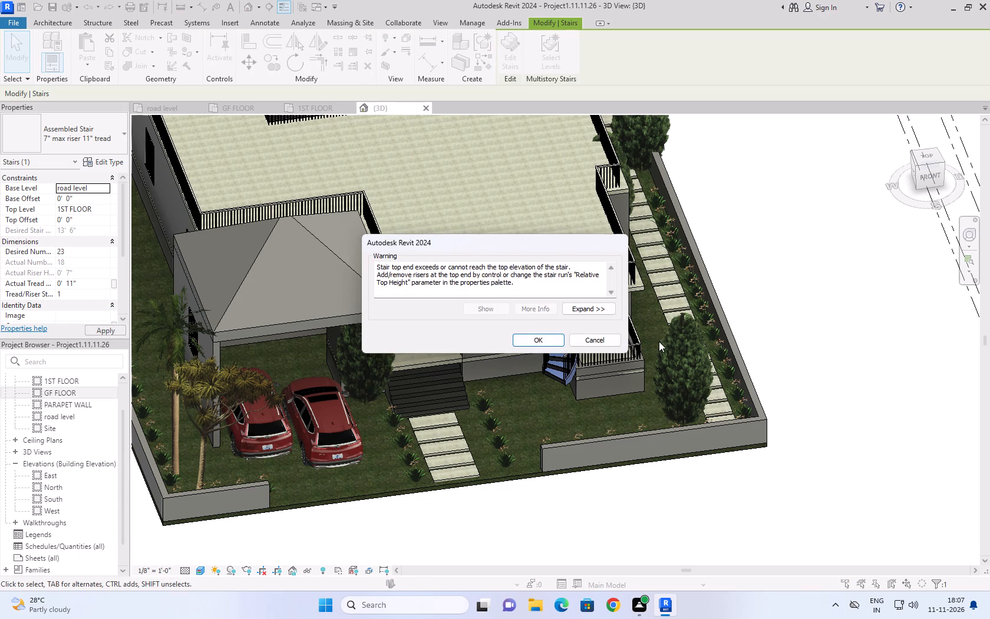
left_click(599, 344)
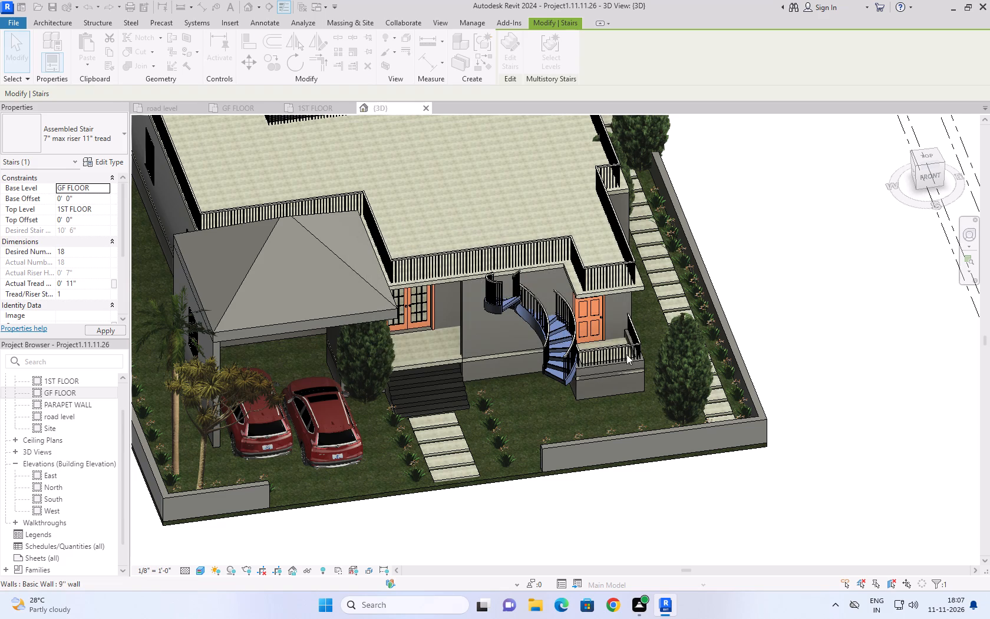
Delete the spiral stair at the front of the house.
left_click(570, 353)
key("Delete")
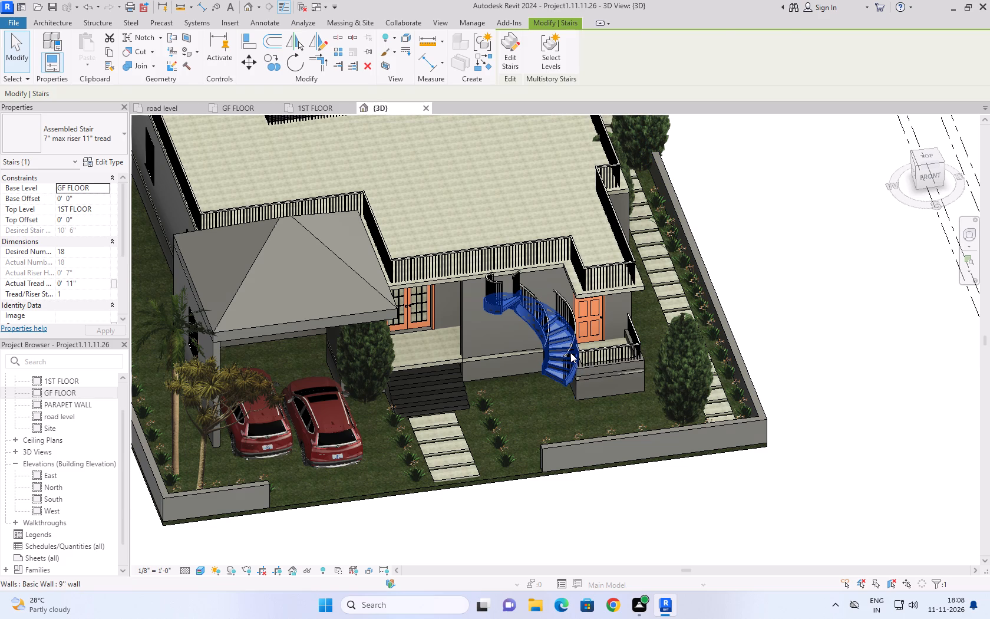
Open the road level floor plan at the front area between the entrance steps and the small balcony.
left_click(247, 109)
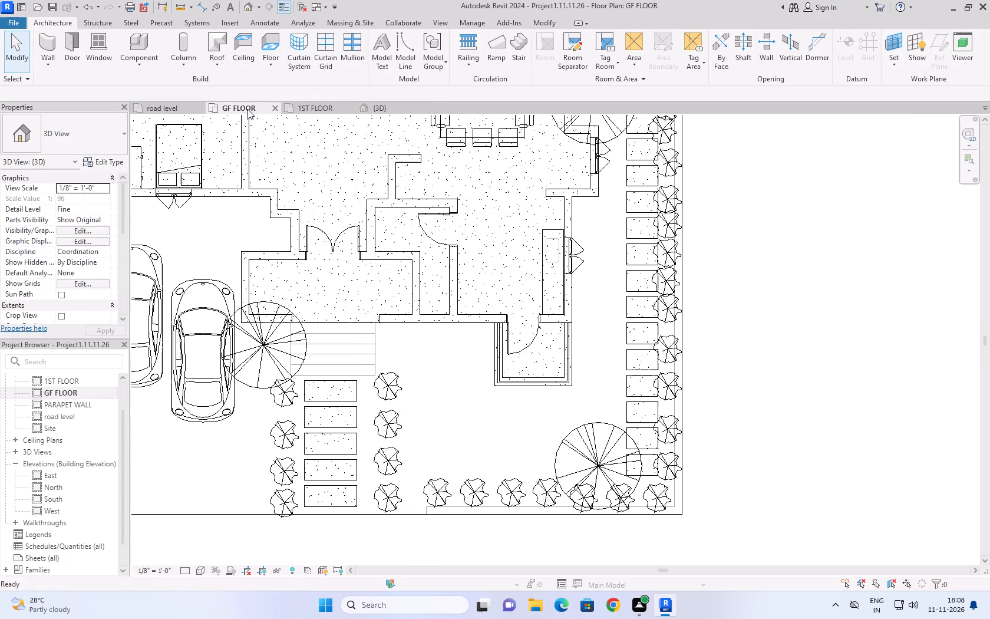
left_click(163, 106)
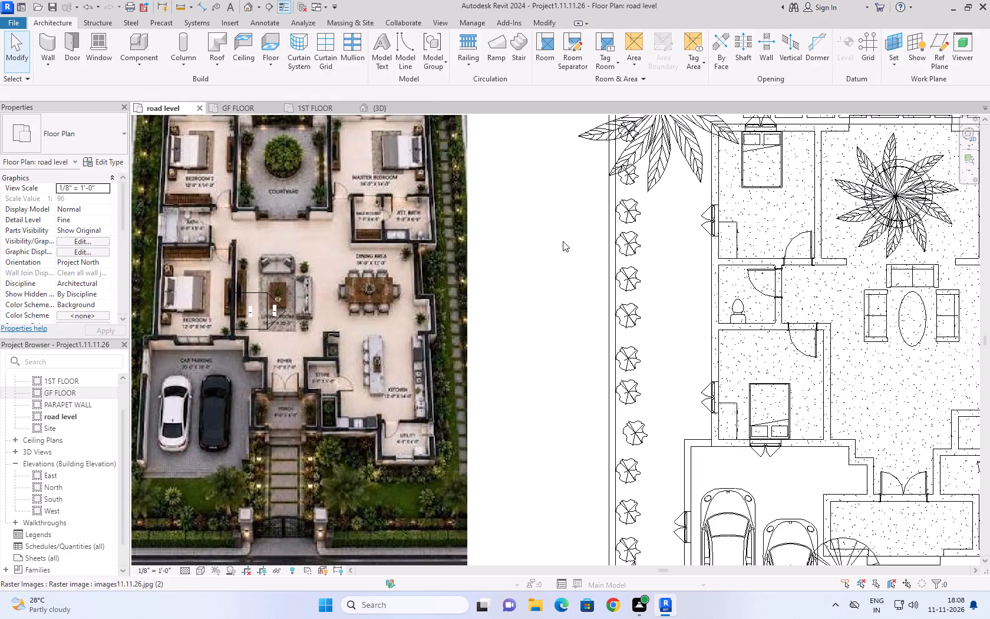
scroll(563, 241, "down", 9)
scroll(813, 306, "up", 7)
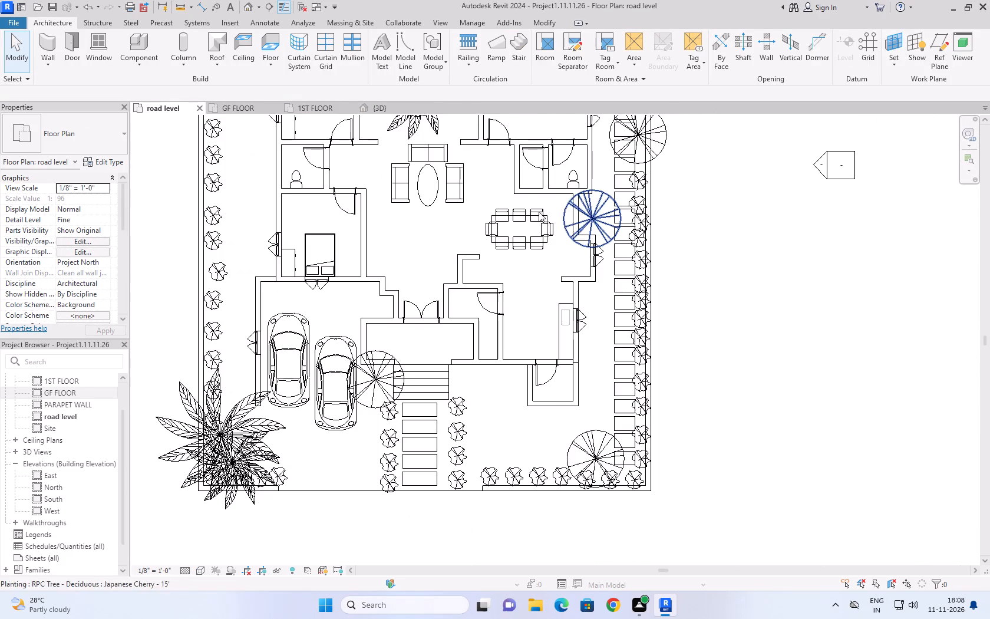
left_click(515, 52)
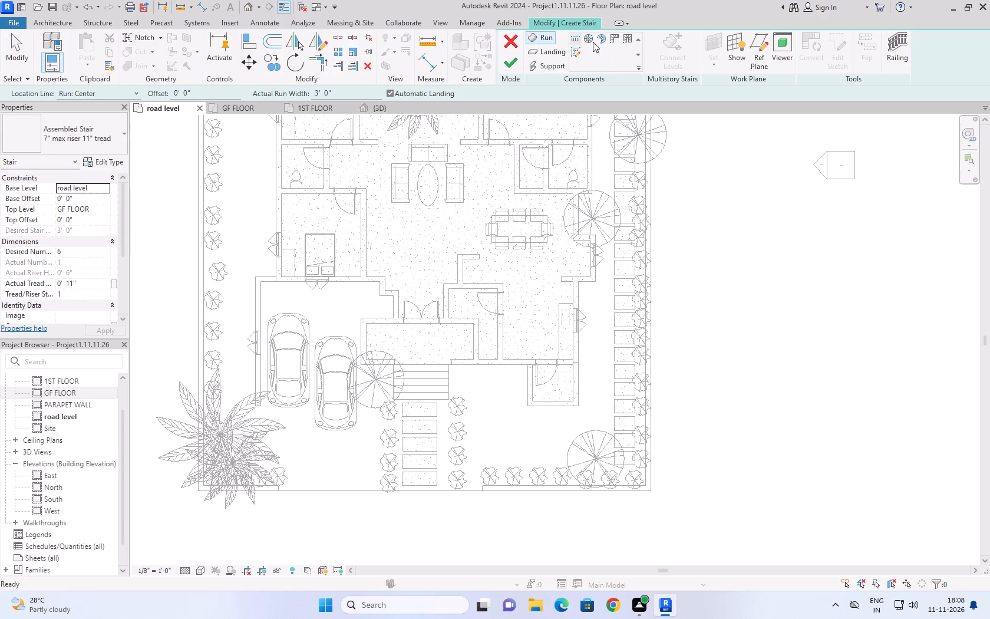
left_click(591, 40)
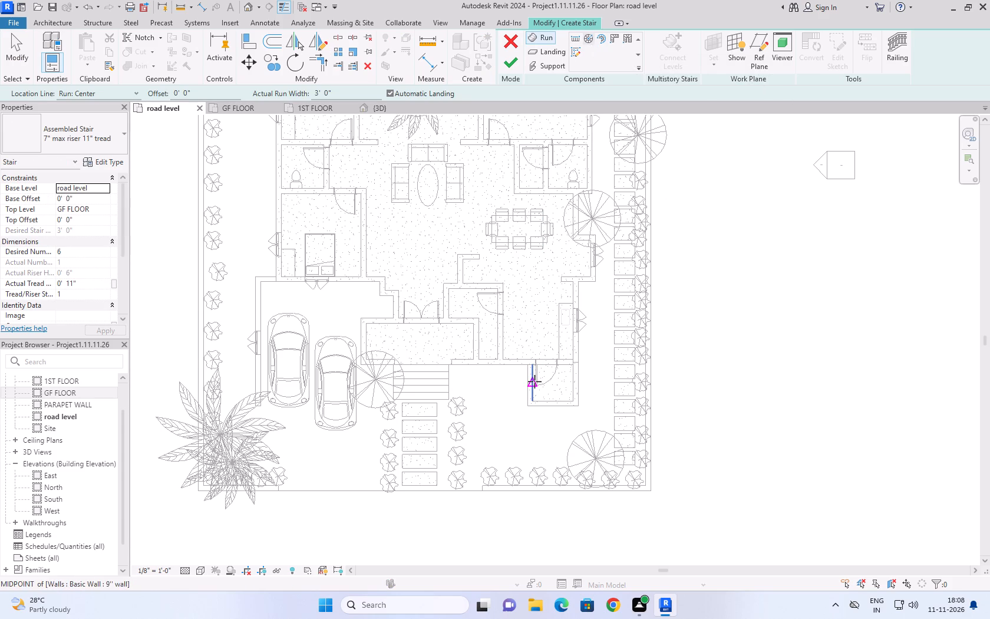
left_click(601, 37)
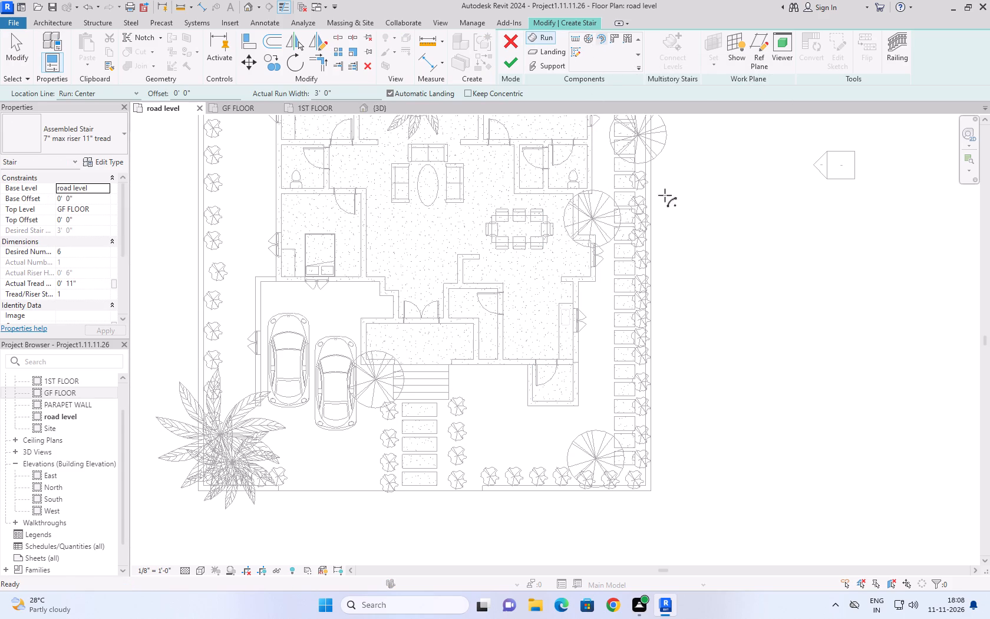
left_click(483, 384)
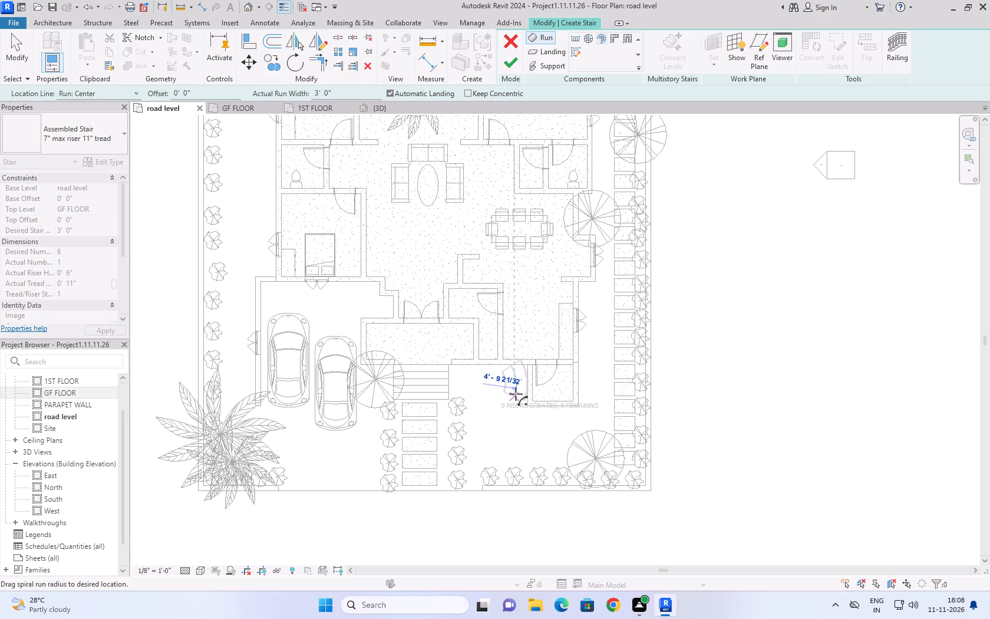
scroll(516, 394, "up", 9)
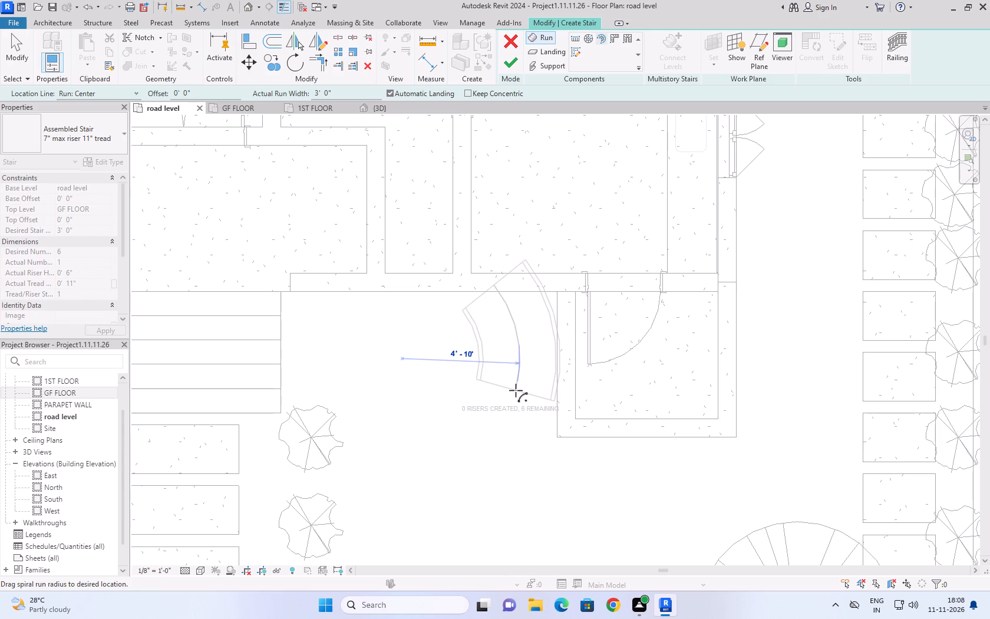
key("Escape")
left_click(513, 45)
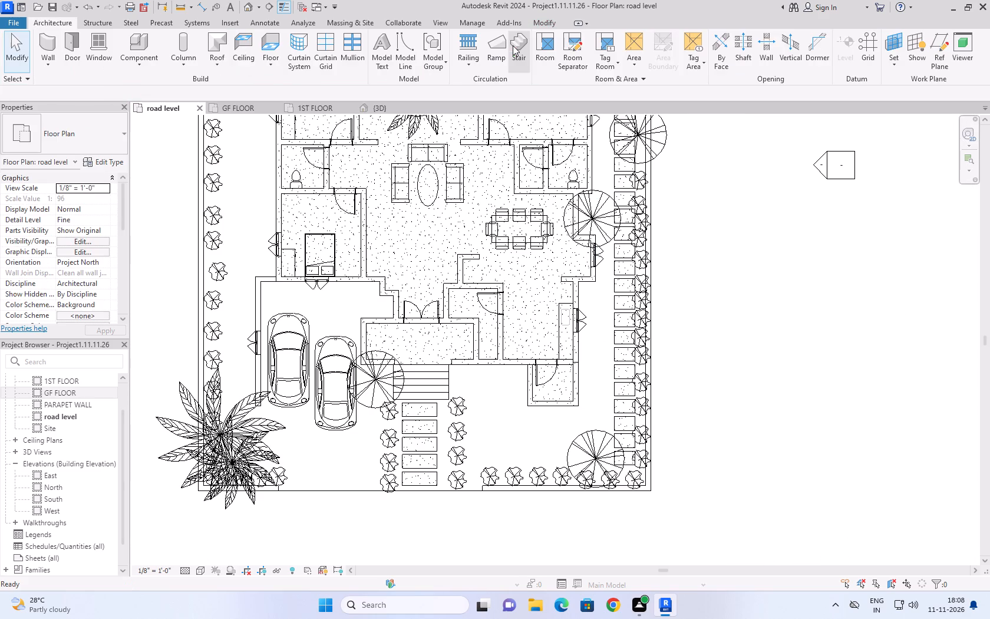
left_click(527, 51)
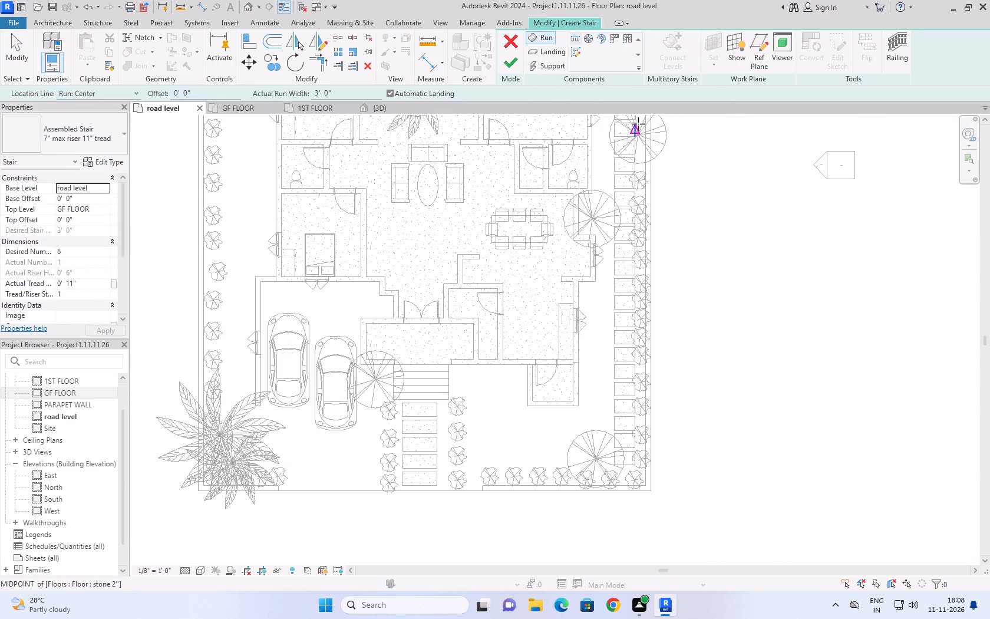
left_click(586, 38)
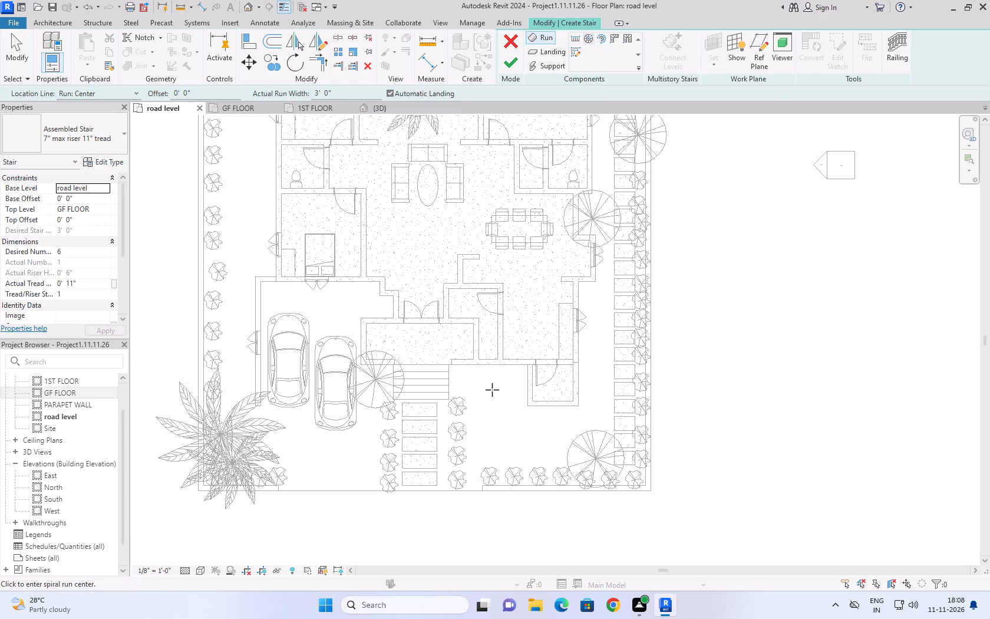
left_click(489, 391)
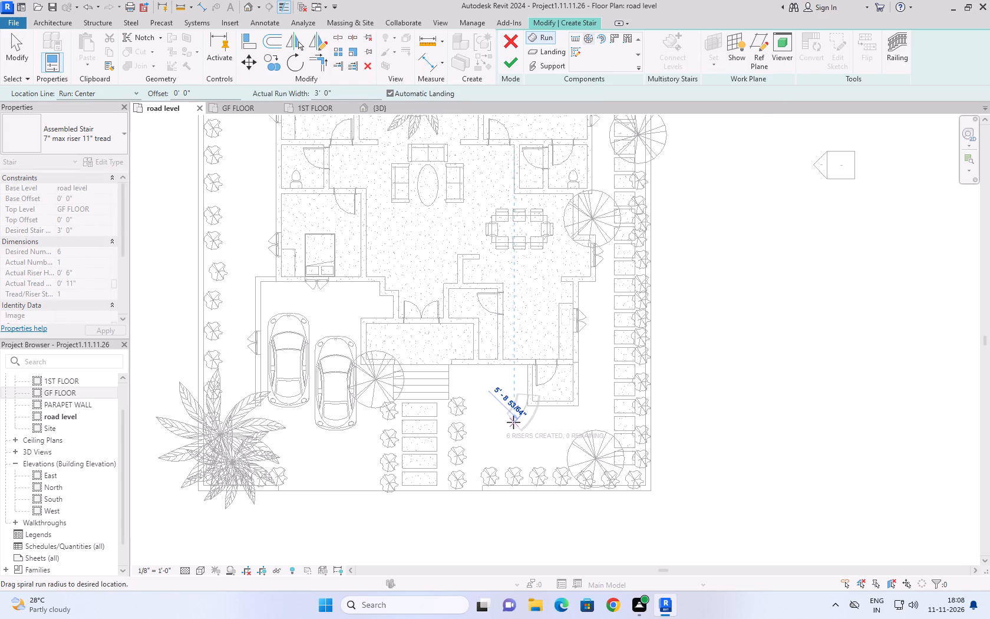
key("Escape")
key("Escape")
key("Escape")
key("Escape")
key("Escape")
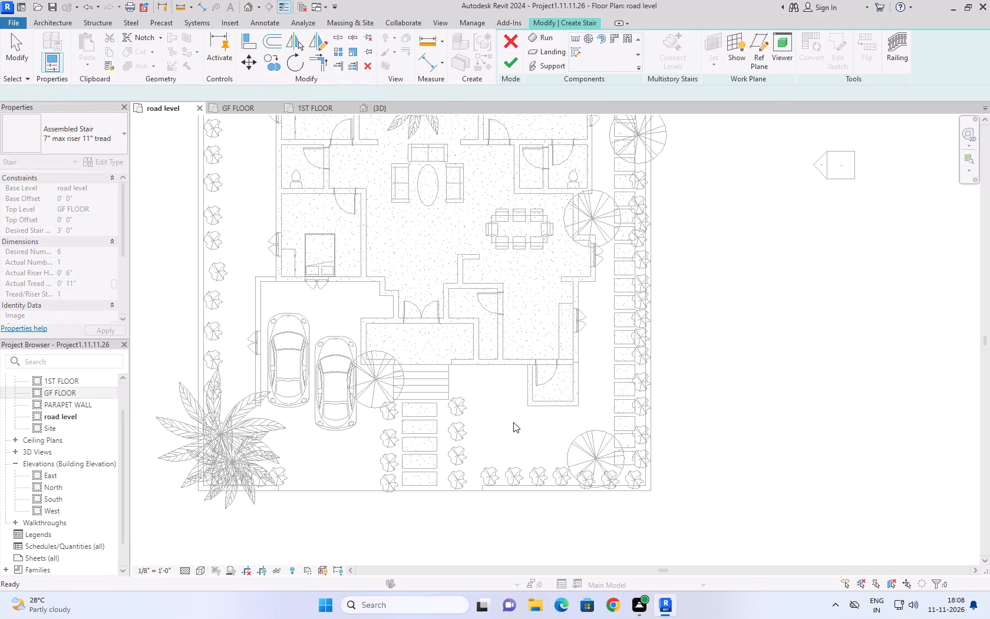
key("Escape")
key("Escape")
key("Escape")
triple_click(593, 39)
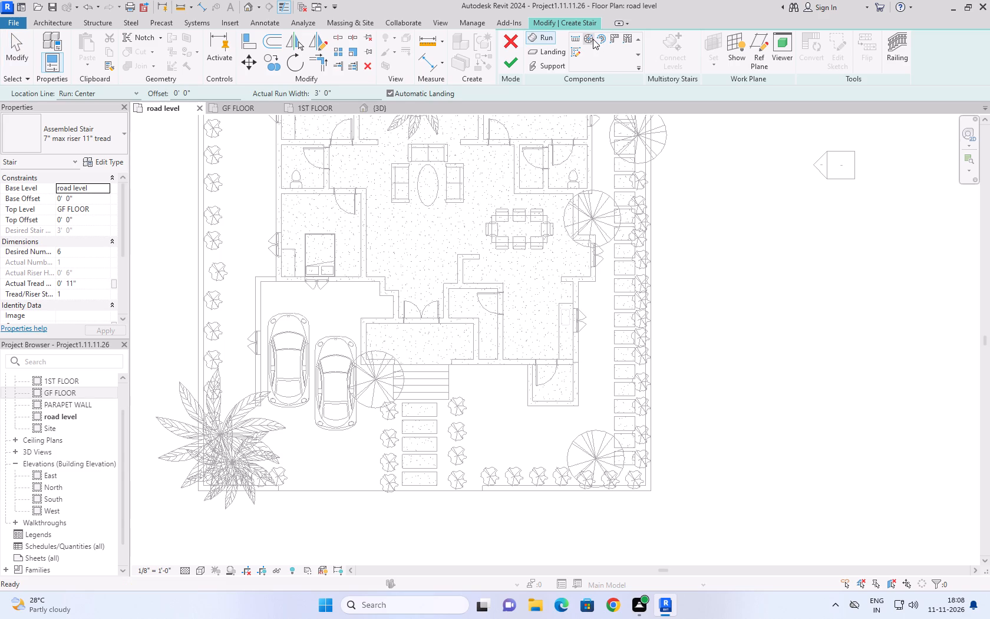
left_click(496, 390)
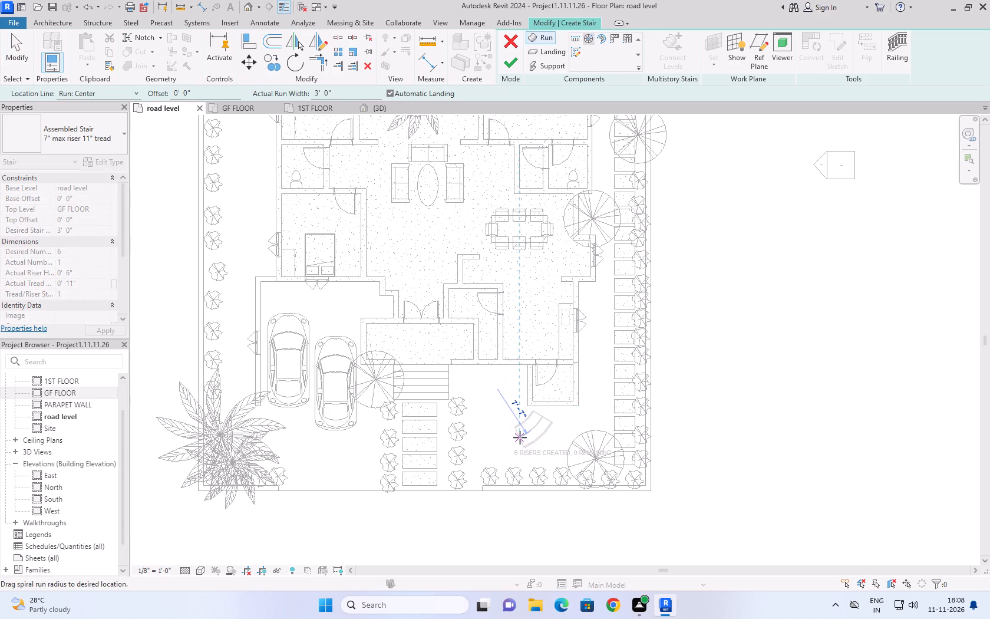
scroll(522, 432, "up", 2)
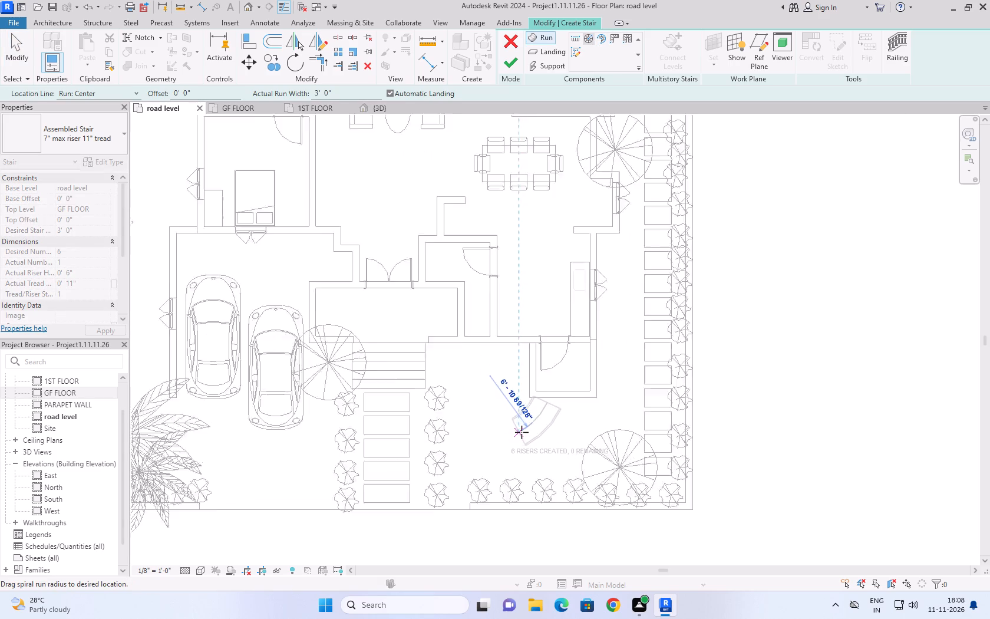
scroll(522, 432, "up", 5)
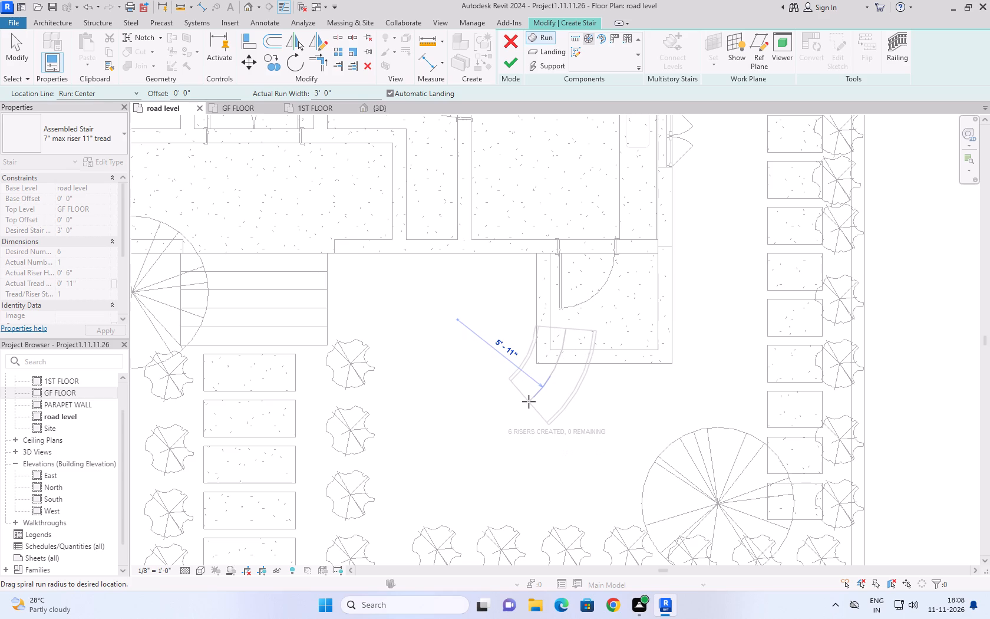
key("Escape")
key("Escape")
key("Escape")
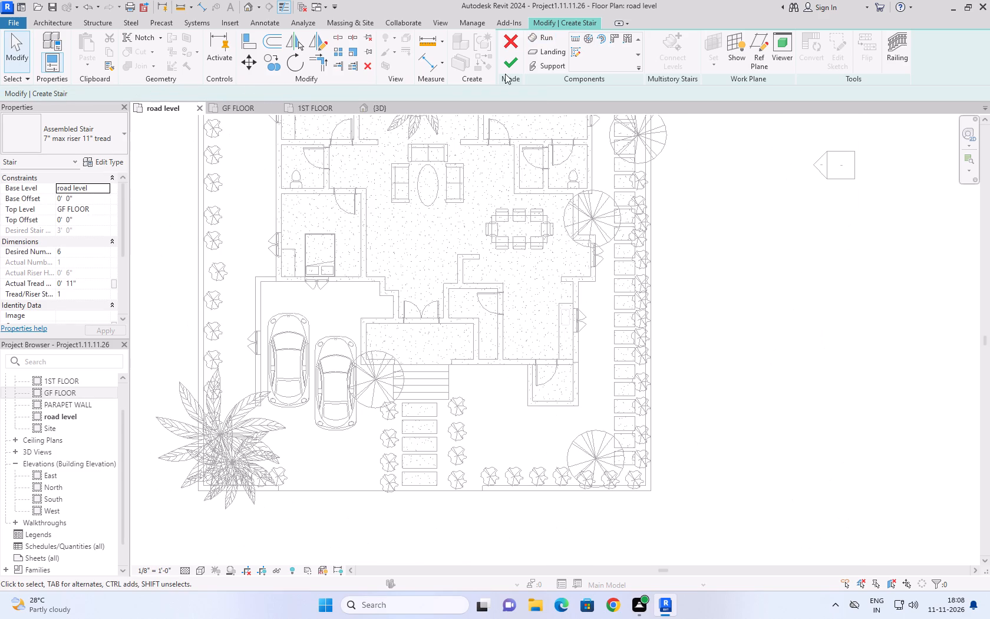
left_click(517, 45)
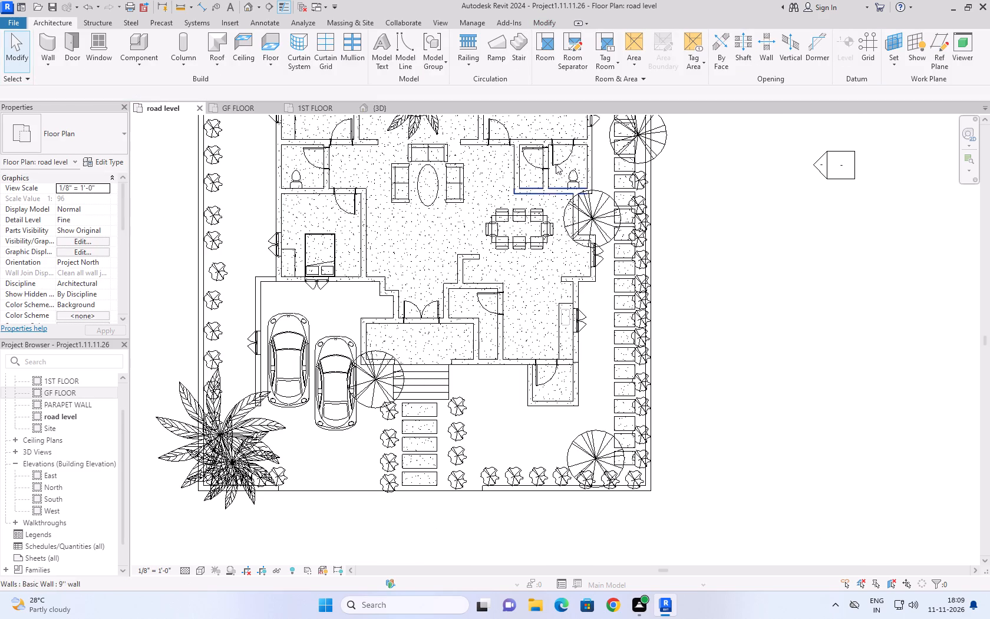
Create a 3' wide center-ends spiral stair with about 6'-2" radius from road level to 1ST FLOOR, between the garden path and small front balcony.
left_click(519, 56)
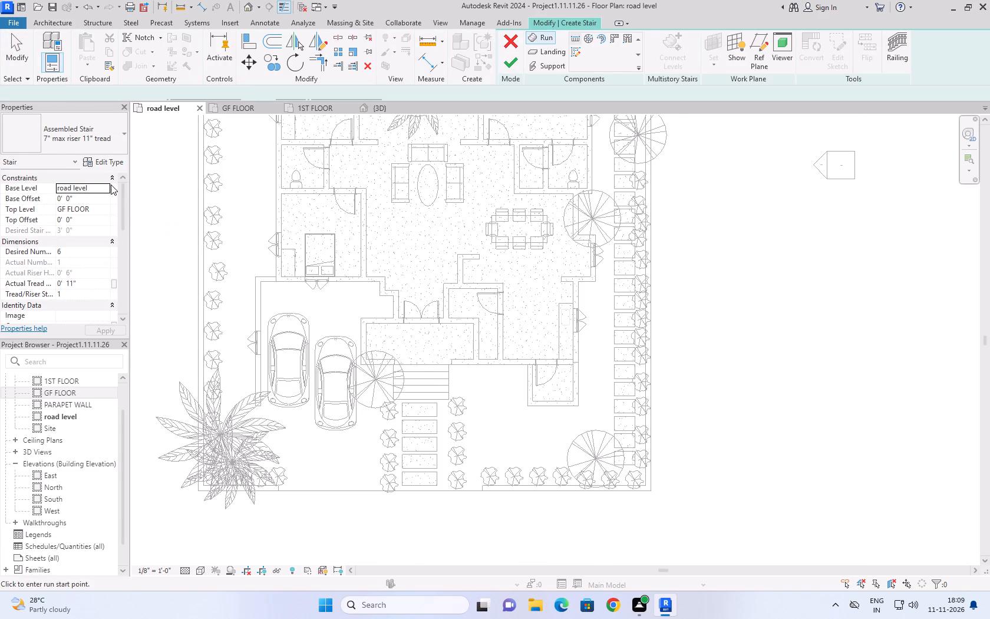
left_click(109, 206)
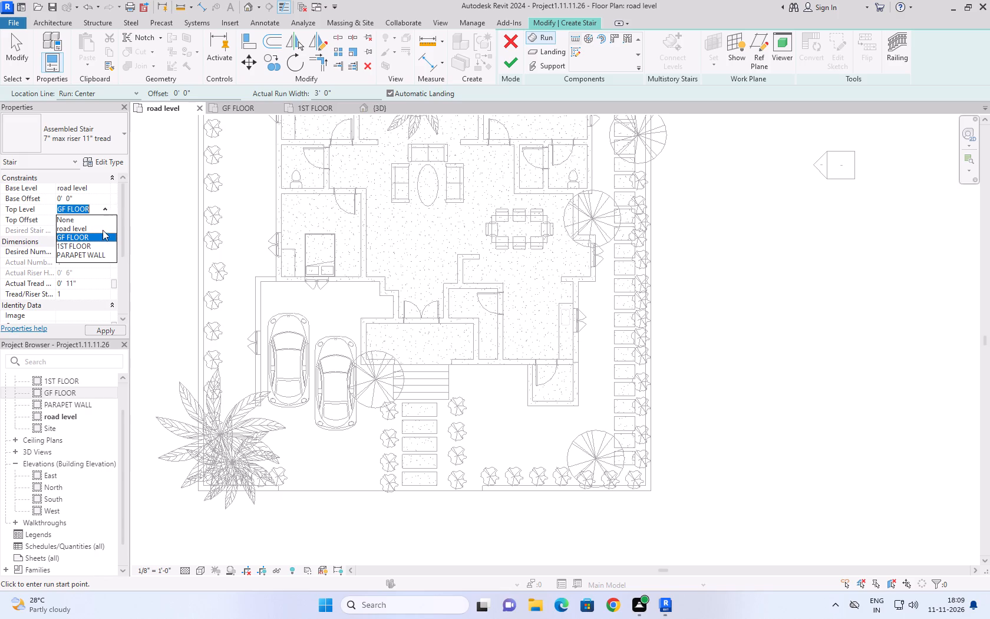
left_click(97, 246)
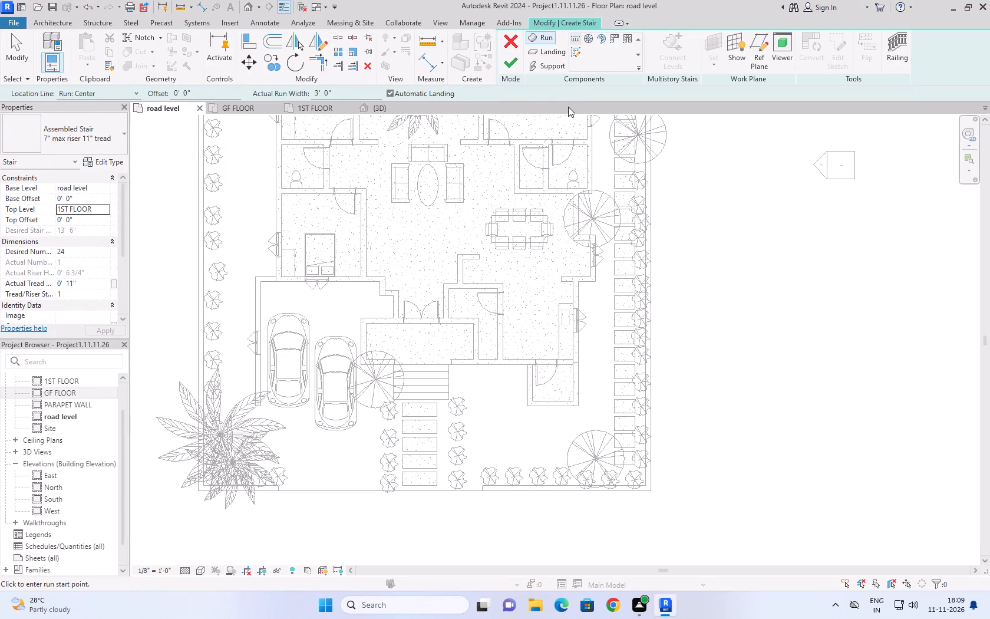
left_click(605, 39)
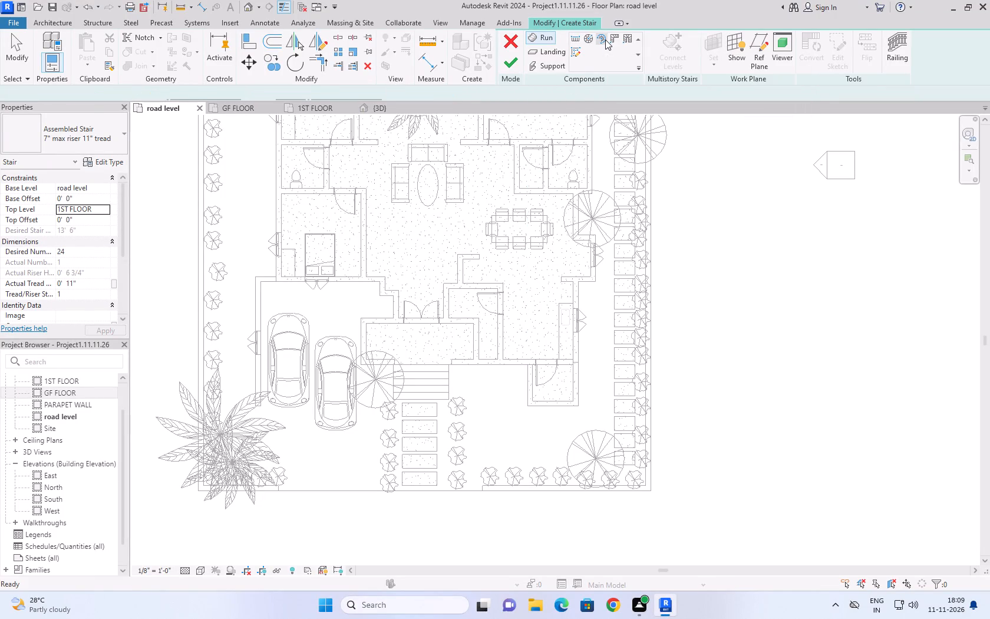
left_click(496, 388)
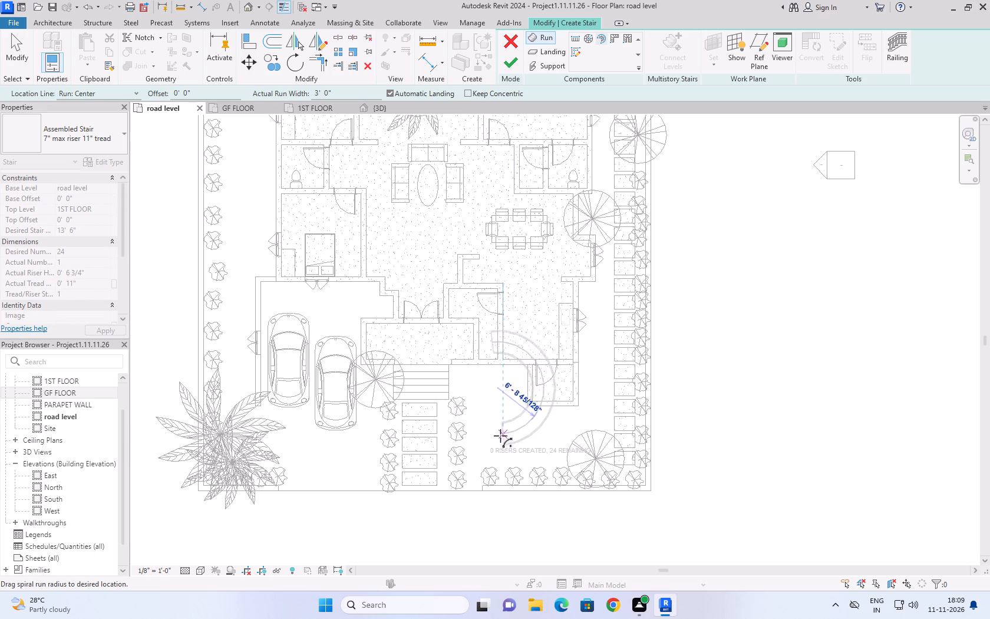
left_click(465, 412)
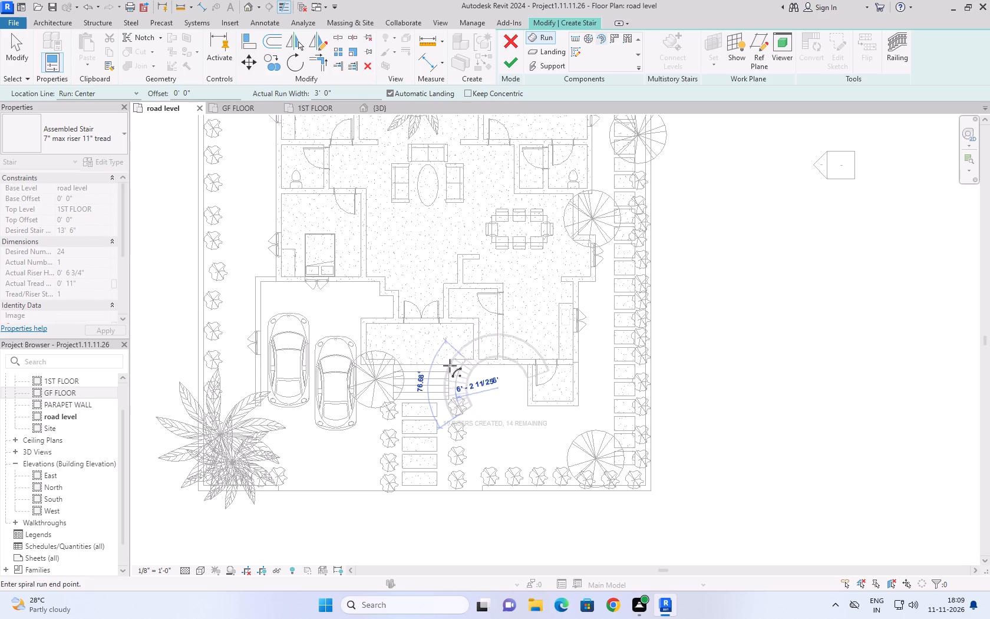
left_click(524, 328)
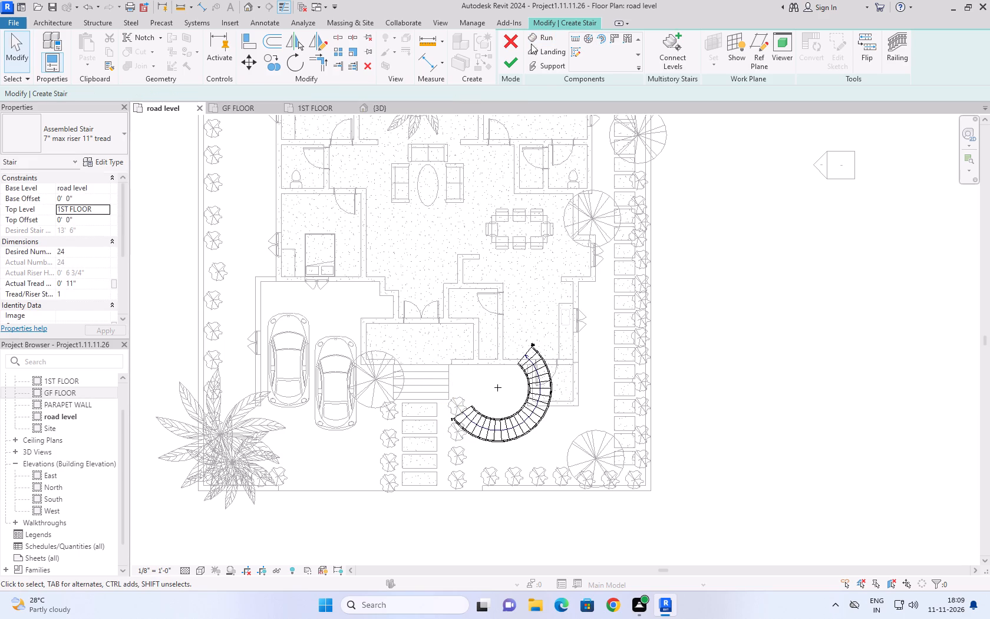
left_click(513, 59)
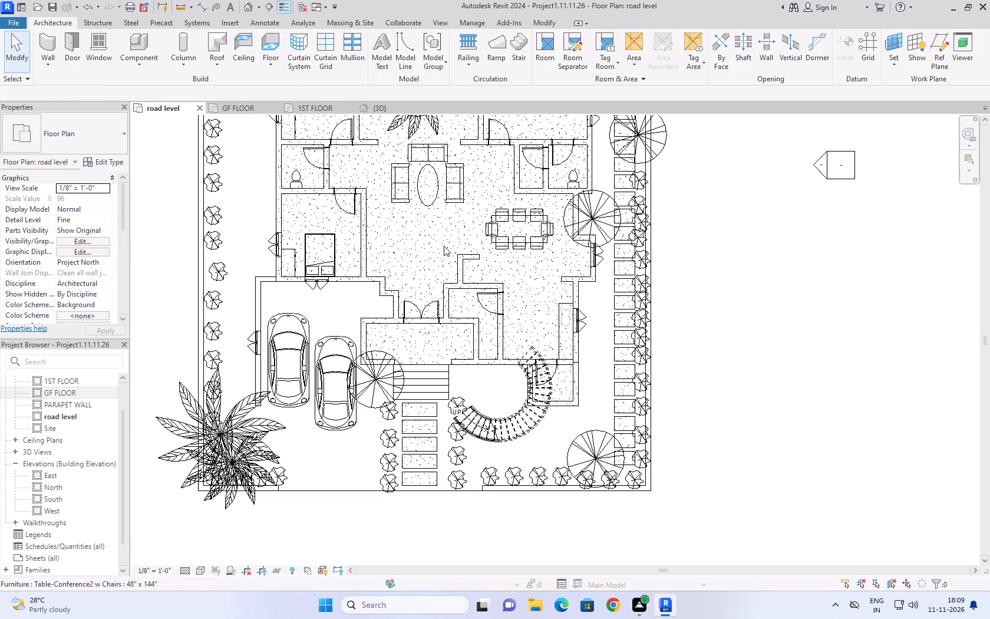
In the 3D view, nudge the front spiral stair away from the house toward the front boundary wall, clear of the roof terrace.
left_click(374, 103)
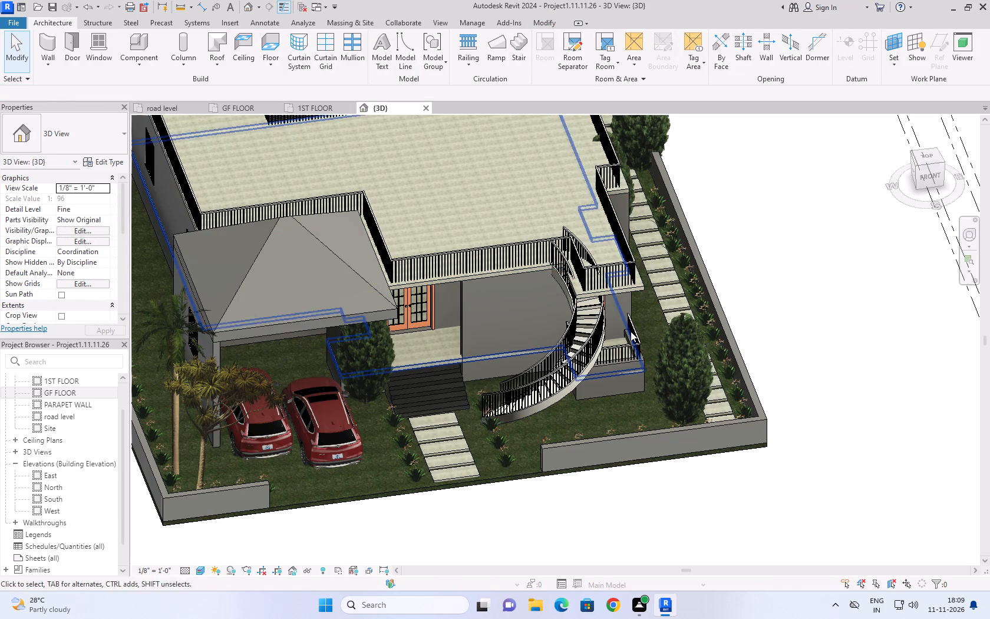
left_click(590, 342)
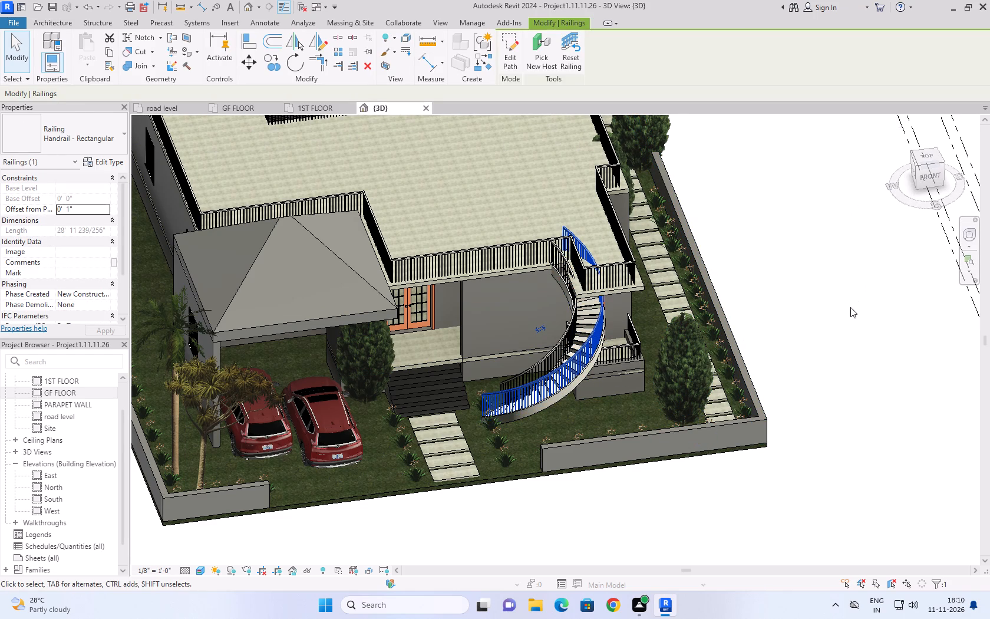
right_click_drag(850, 307, 887, 306)
right_click_drag(463, 307, 543, 345, "shift")
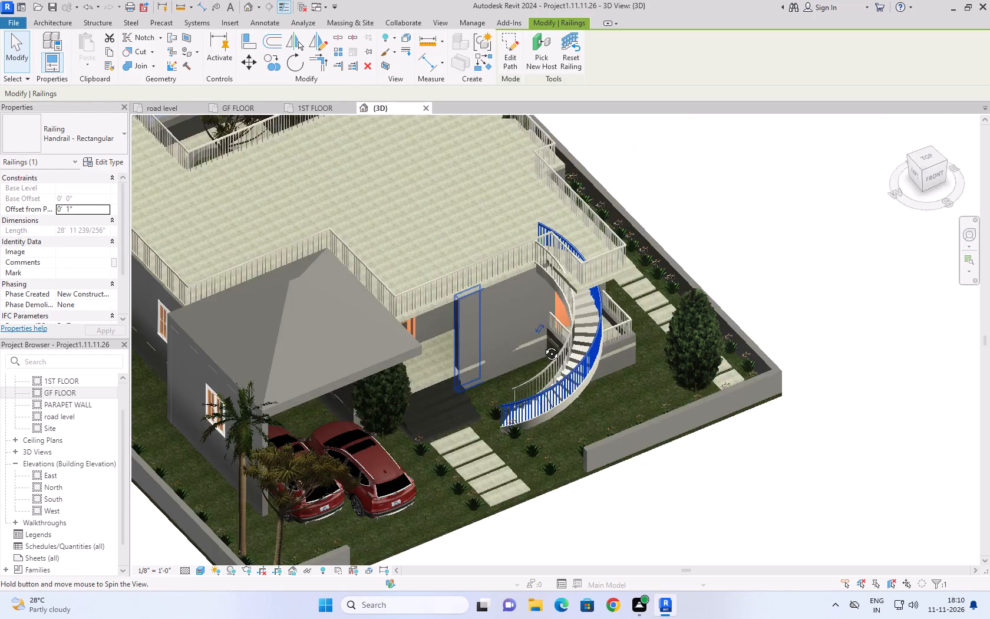
right_click_drag(543, 345, 612, 314, "shift")
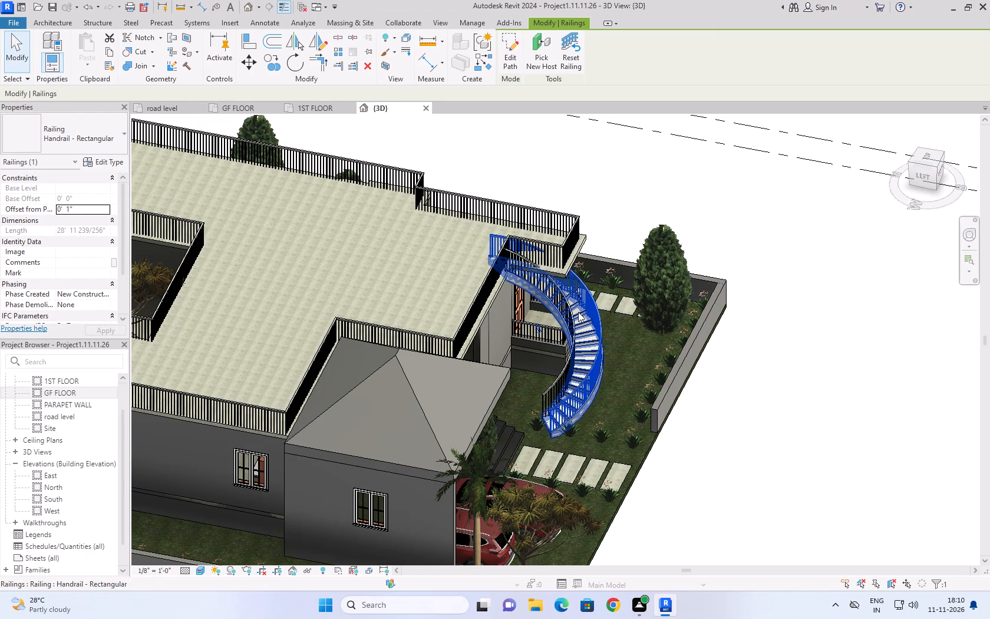
left_click(578, 312)
key("Right")
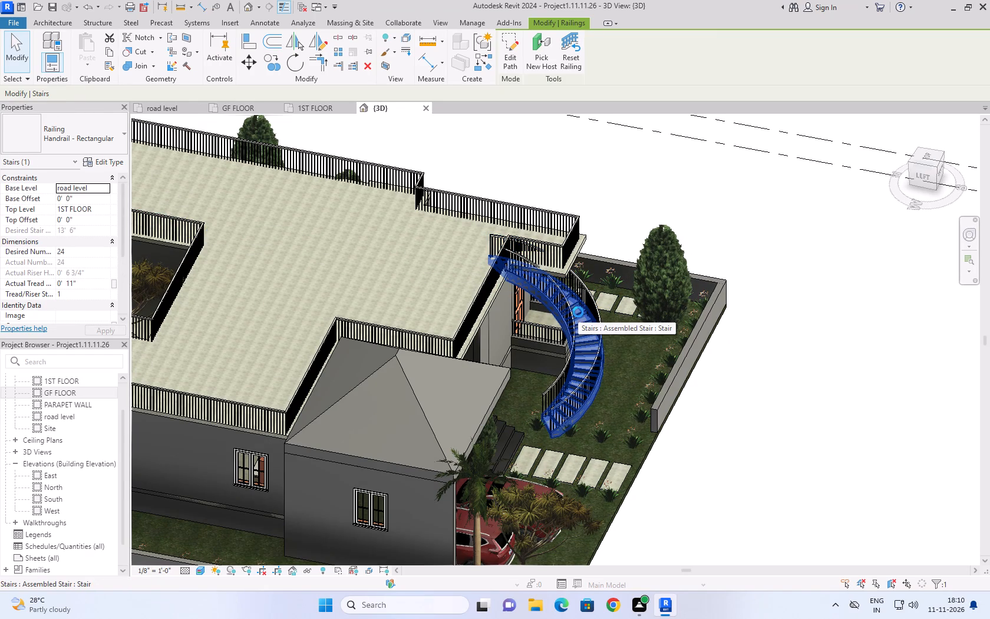
key("Right")
key("Right")
key("Right")
key("Right")
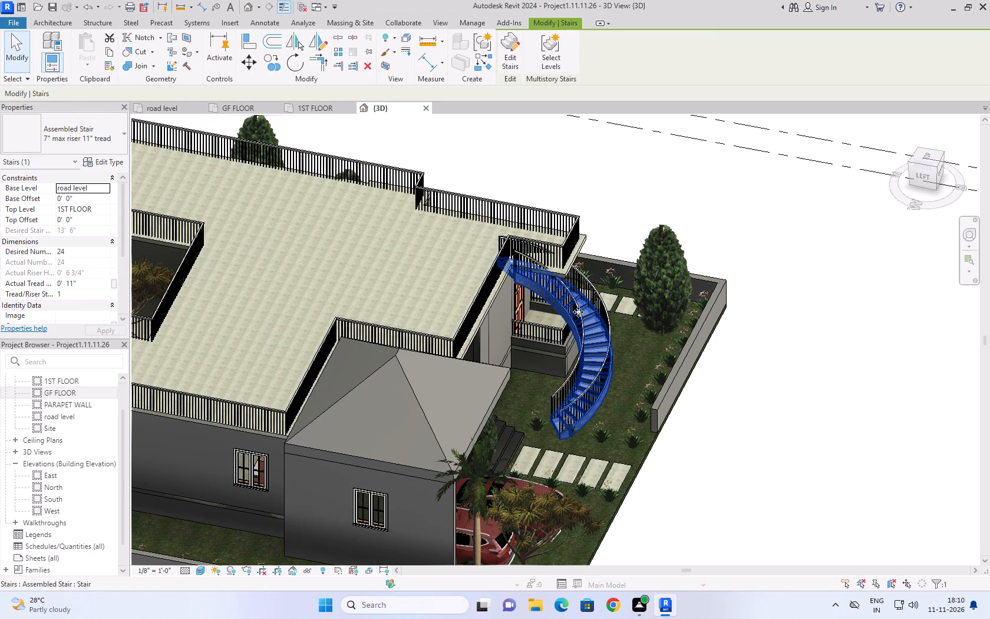
key("Right")
key("Right")
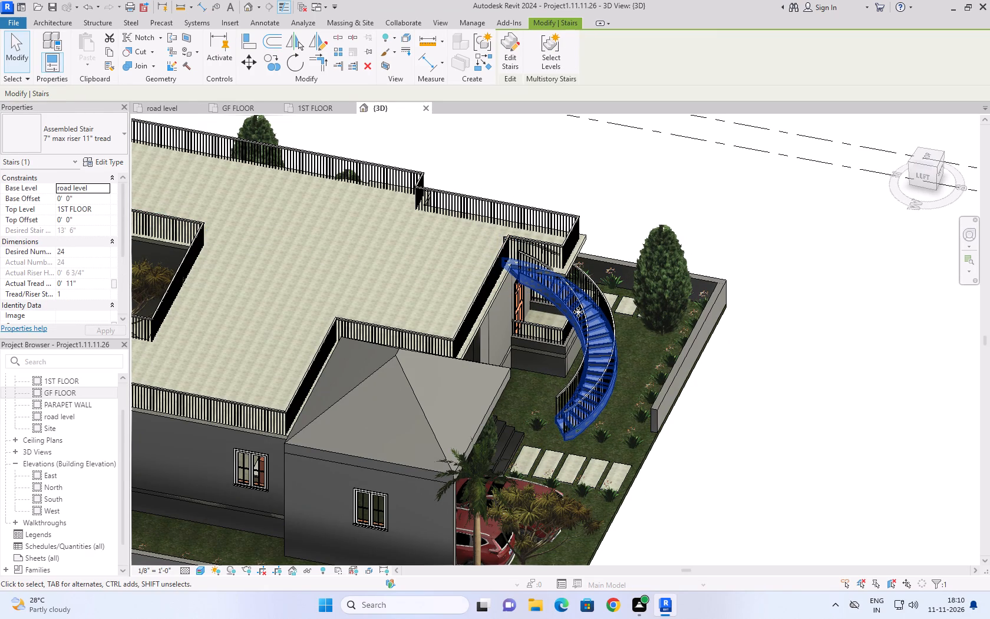
key("Right")
key("Right")
key("Right")
key("Right")
key("Right")
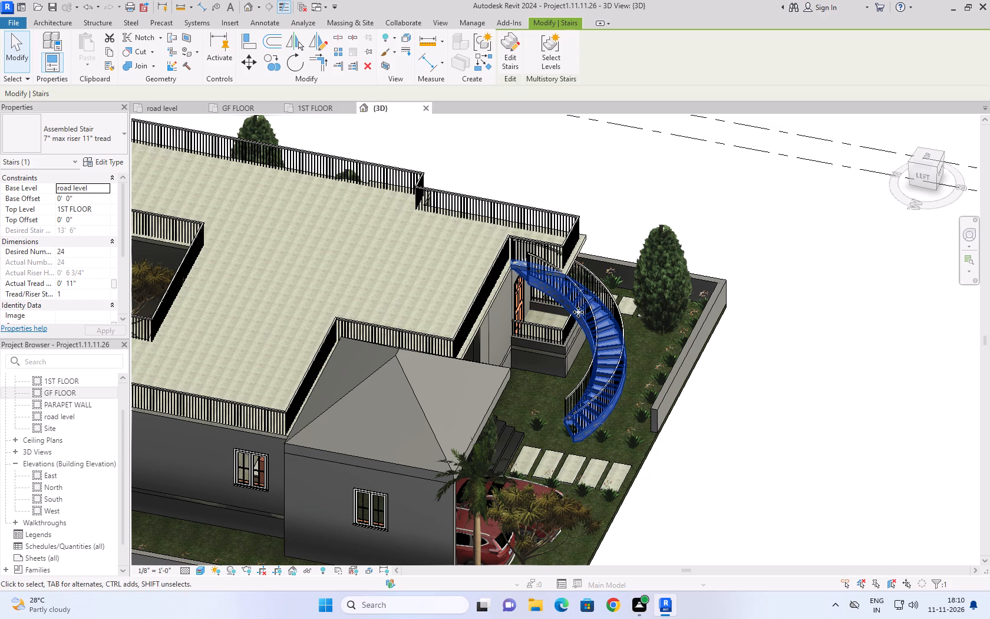
key("Right")
key("Right")
key("Right")
key("Right")
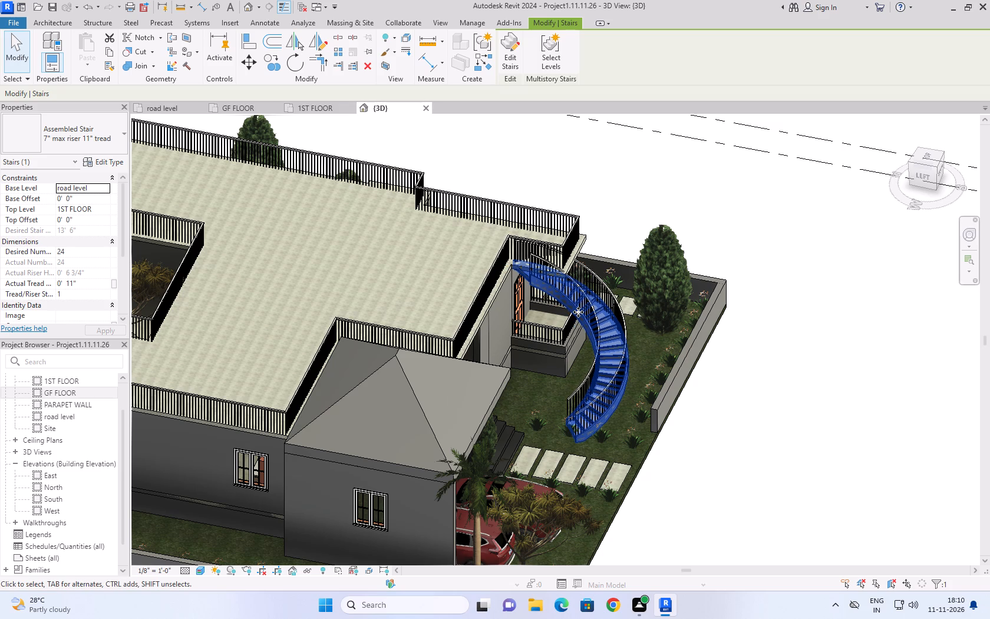
key("Right")
key("Right")
key("Right")
key("Right")
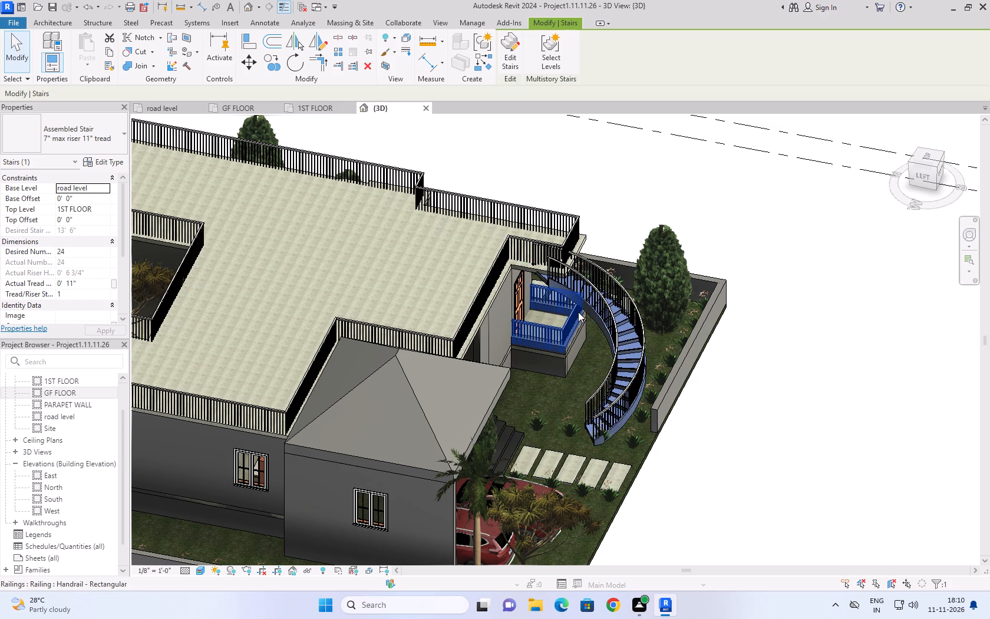
key("Right")
key("Right")
key("Right")
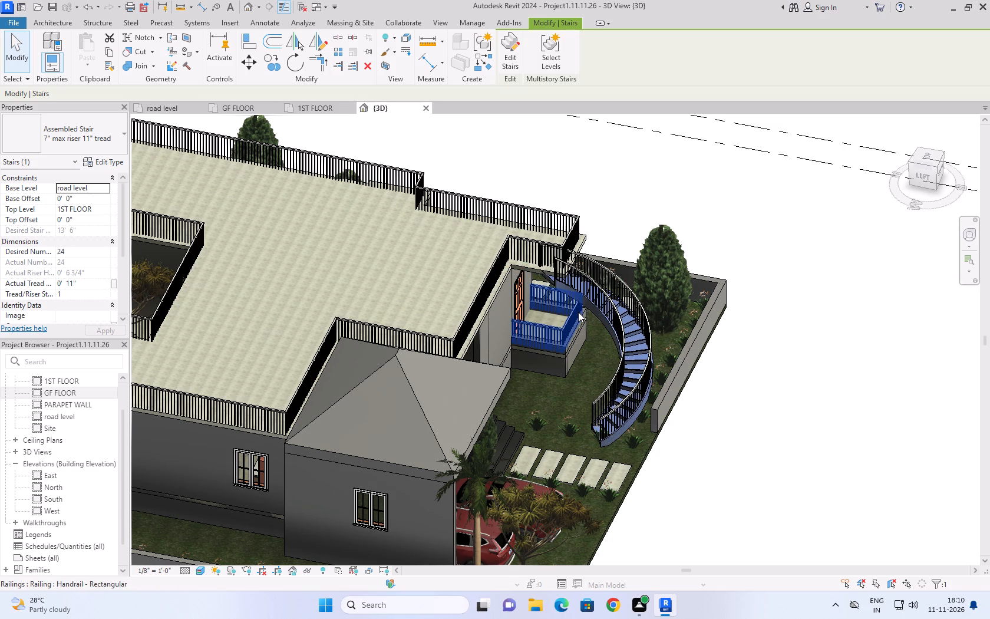
key("Right")
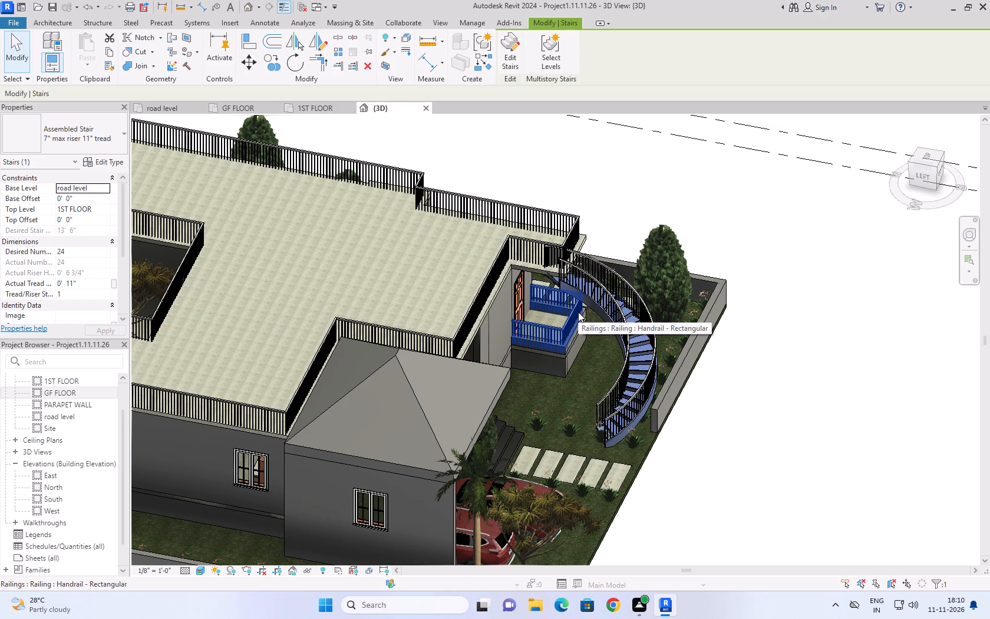
key("Right")
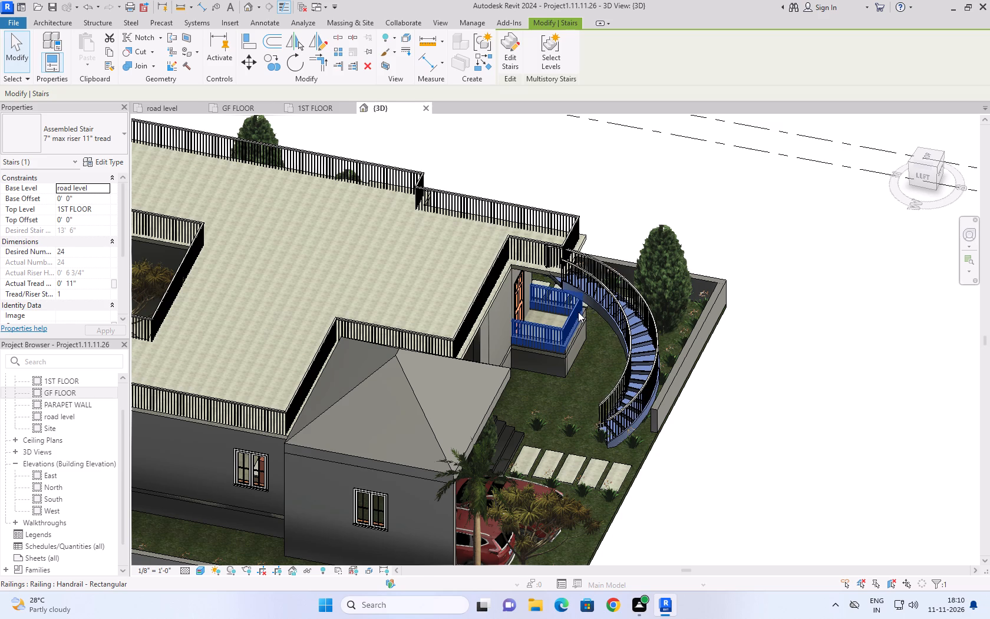
key("Right")
Nudge the spiral stair sideways and slightly back toward the house to align its top with the projecting roof terrace edge.
key("Up")
key("Up")
key("Up")
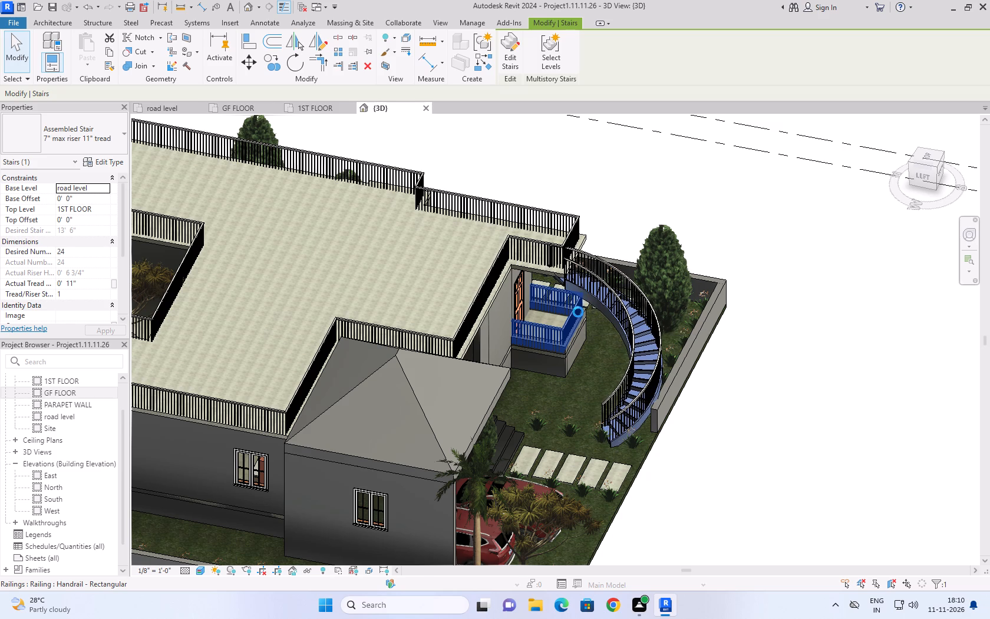
key("Right")
key("Up")
key("Up")
key("Up")
key("Up")
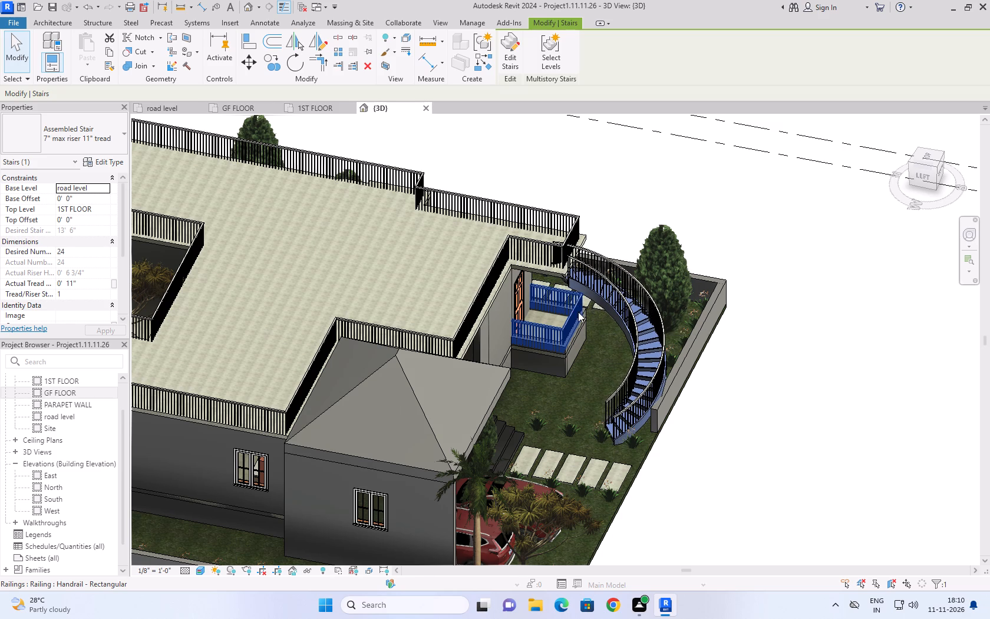
key("Up")
key("Up")
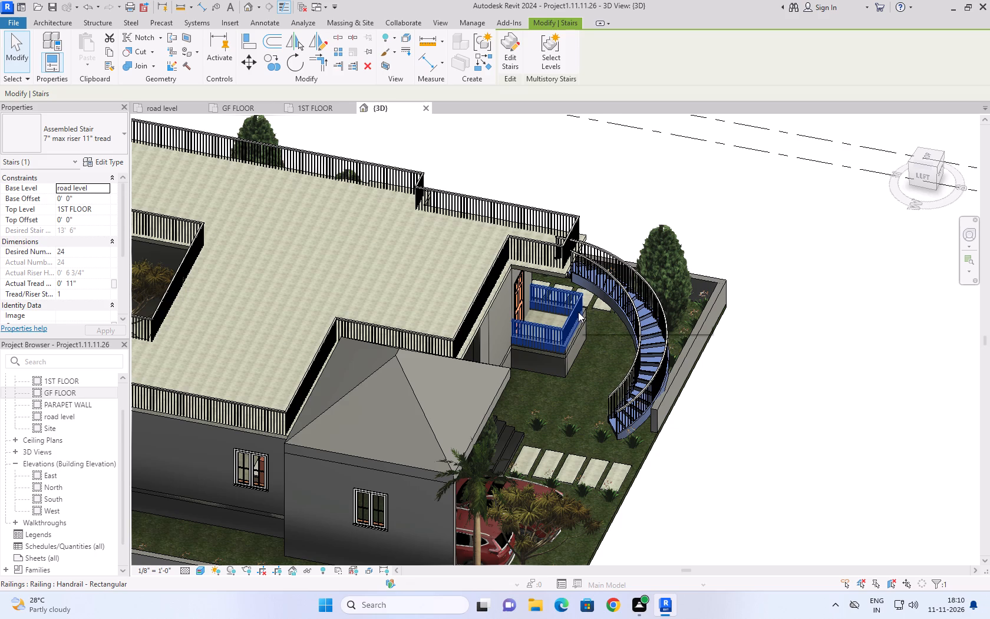
key("Up")
key("Up")
key("Left")
key("Left")
key("Left")
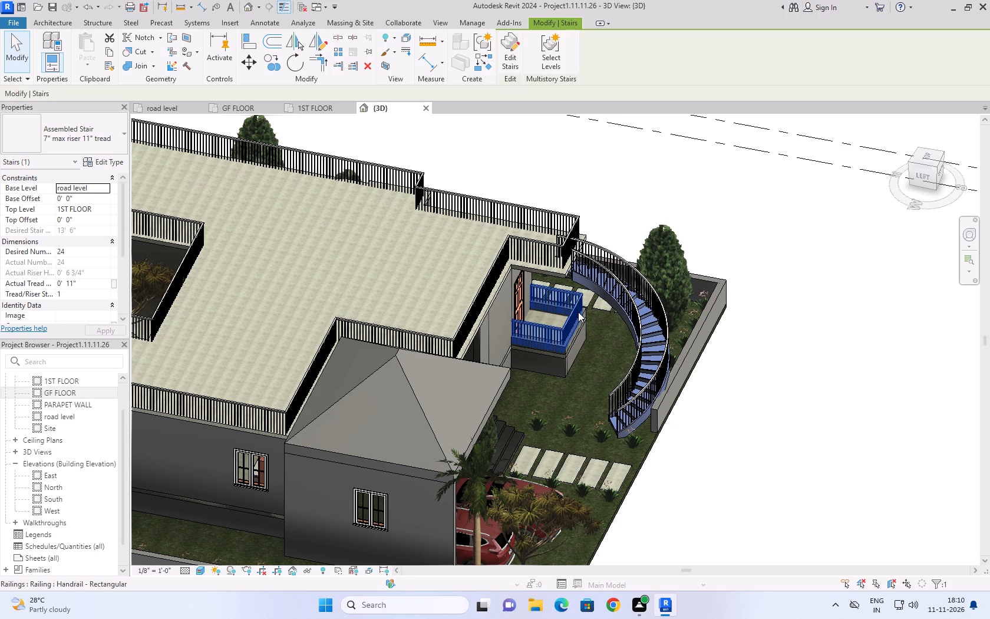
key("Left")
key("Left")
key("Right")
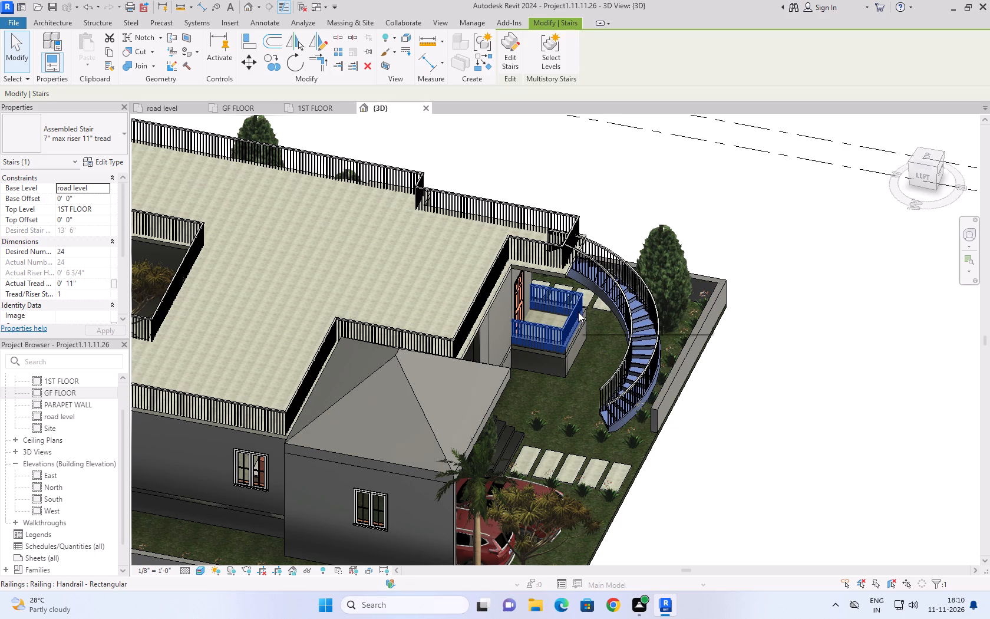
left_click(748, 298)
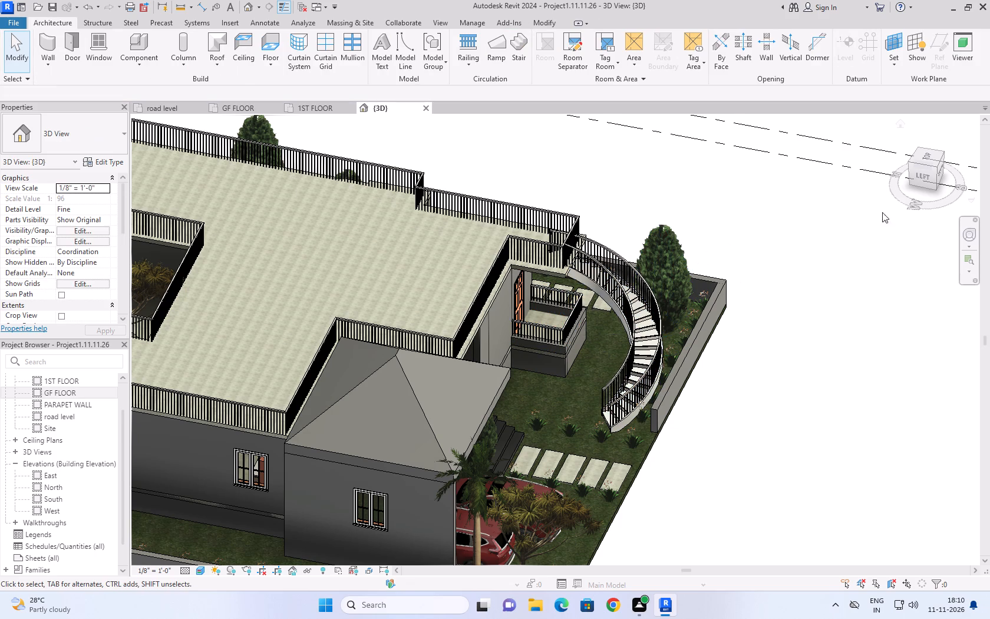
Examine the spiral stair's junction with the roof terrace and its railings from above and from several sides.
left_click(930, 158)
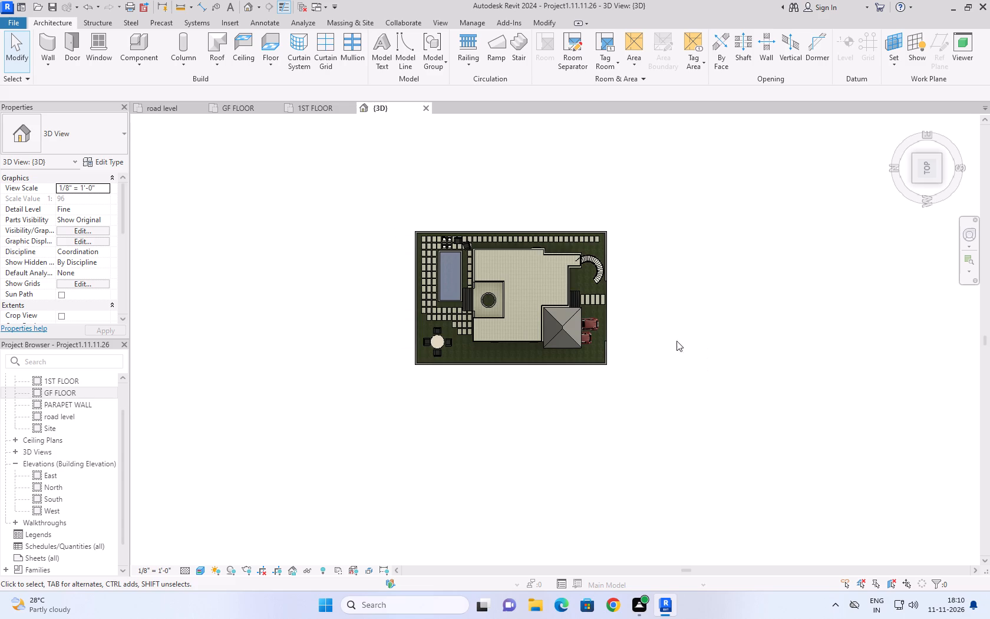
scroll(615, 288, "up", 13)
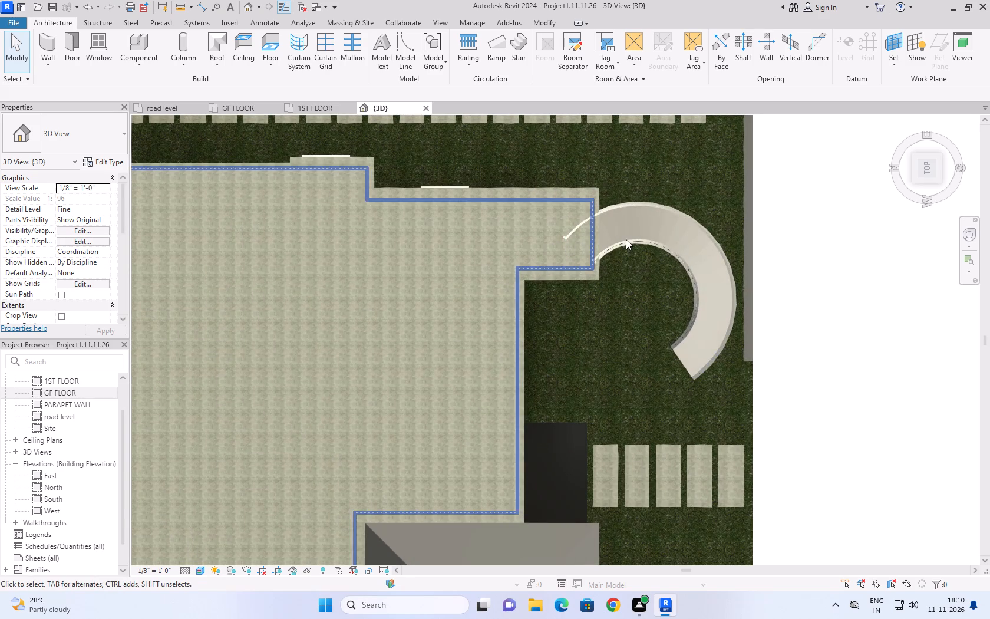
left_click(633, 244)
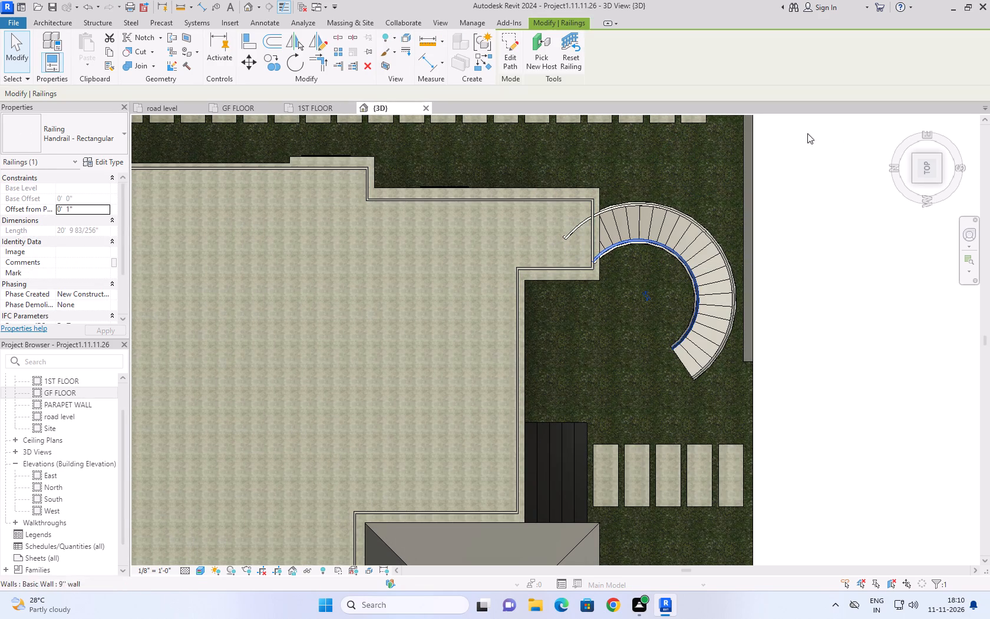
left_click(927, 192)
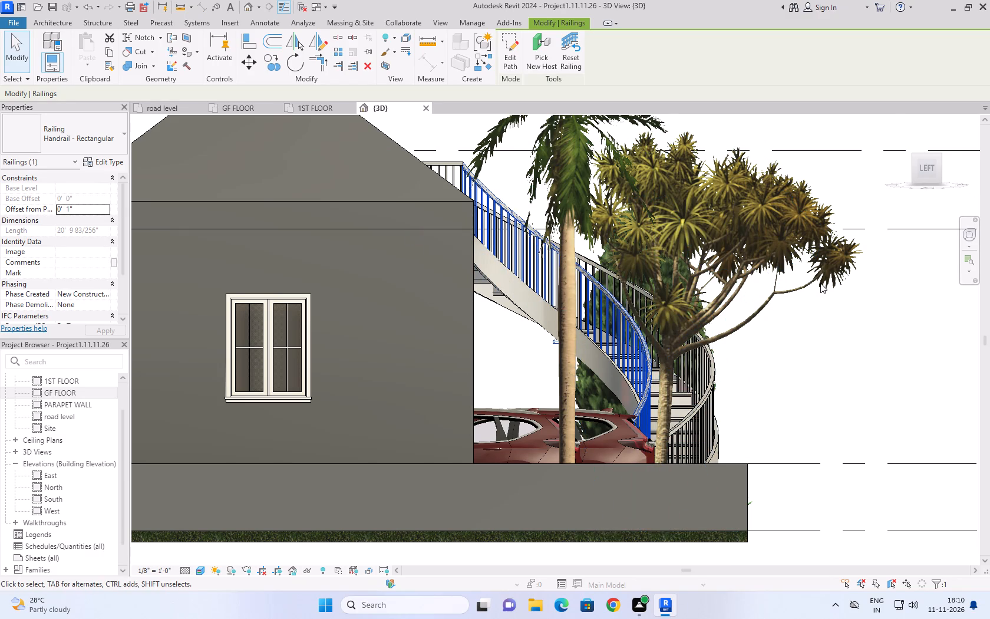
middle_click_drag(820, 283, 695, 382, "shift")
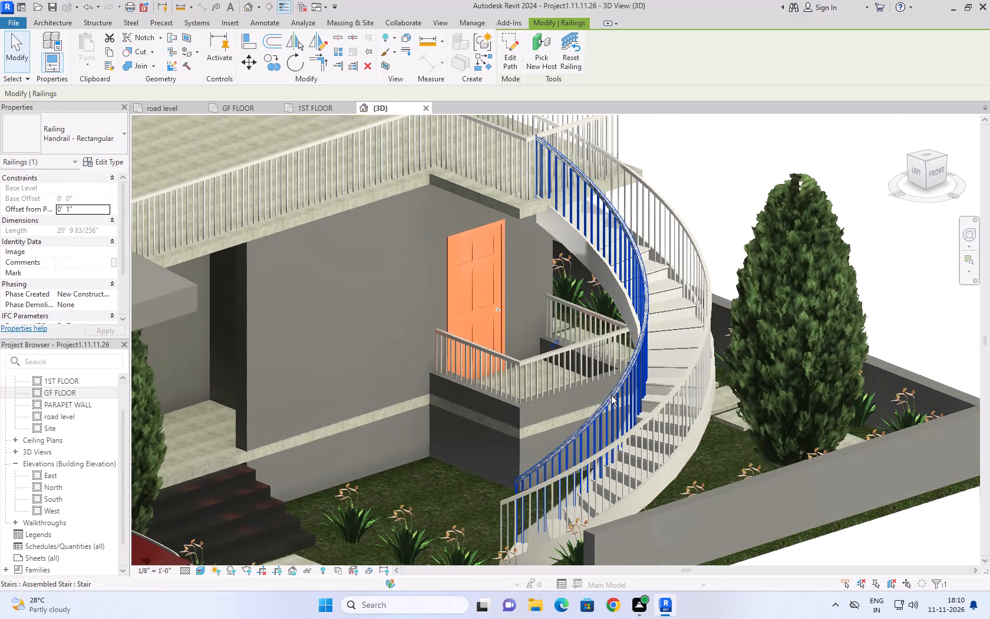
middle_click_drag(574, 398, 375, 376, "shift")
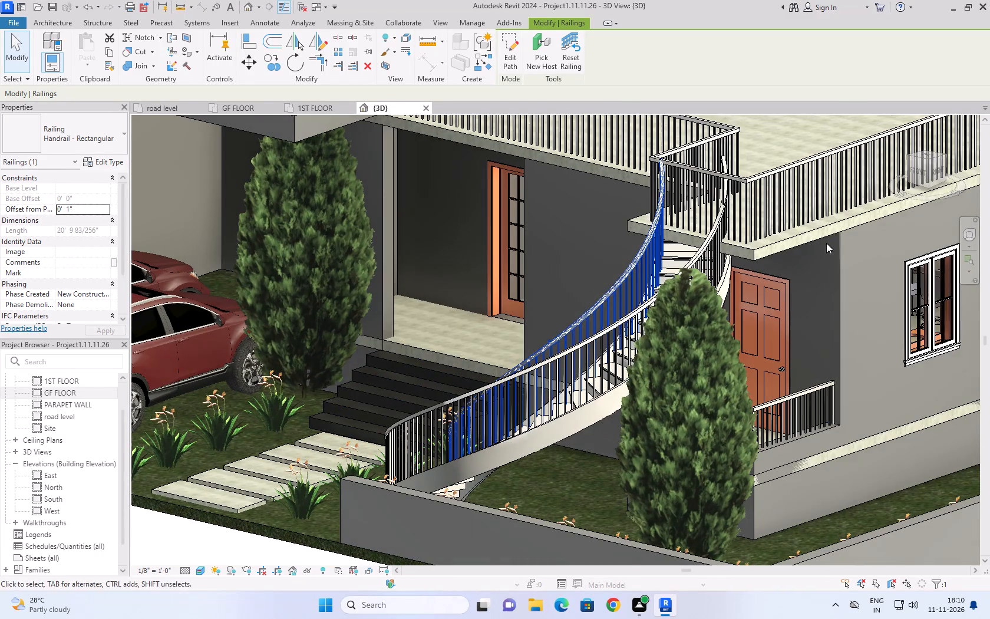
middle_click_drag(836, 254, 731, 304)
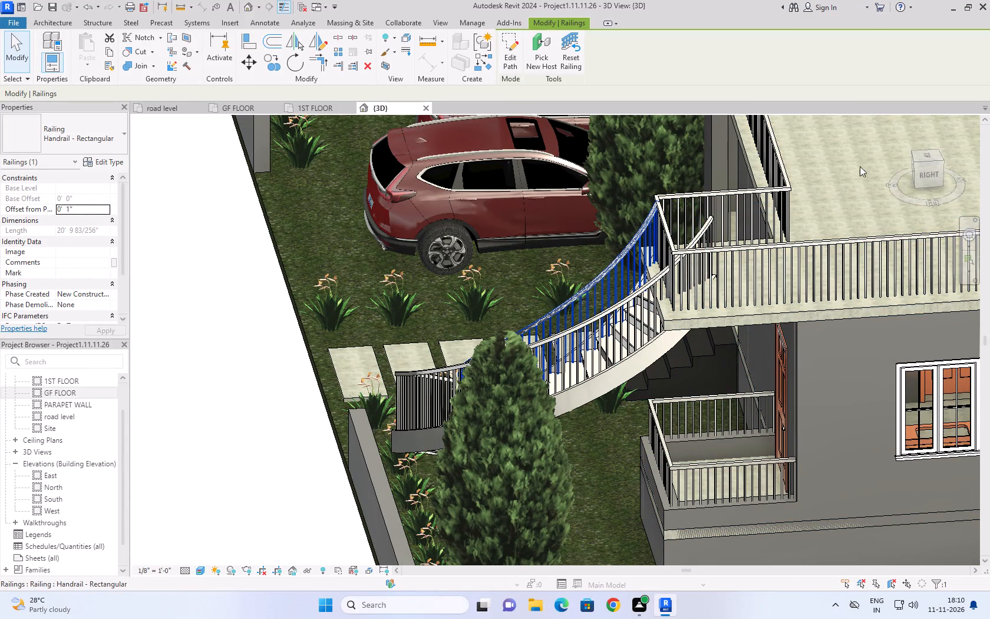
left_click(897, 123)
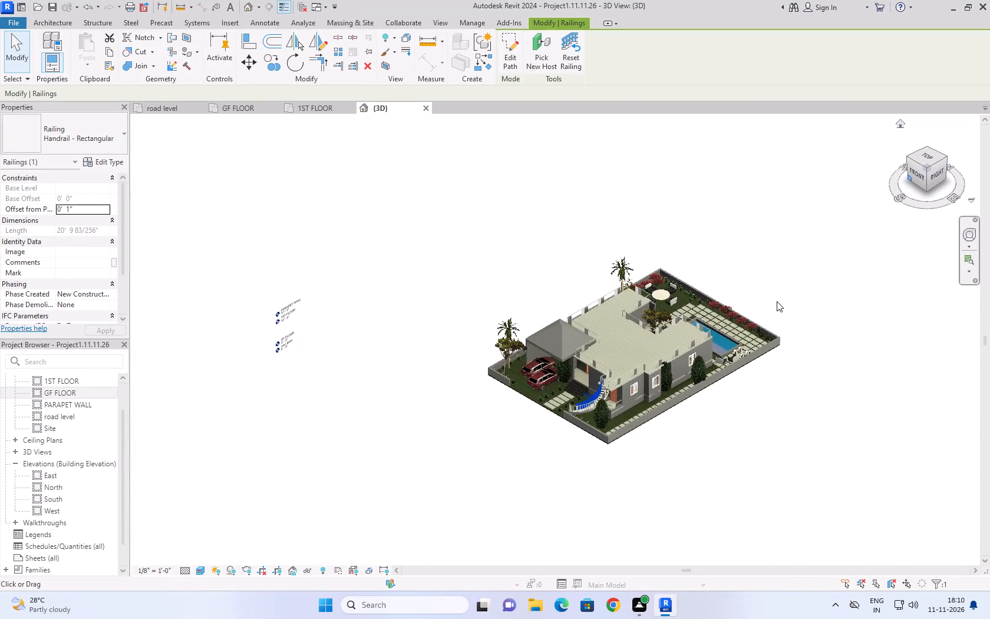
scroll(557, 445, "up", 6)
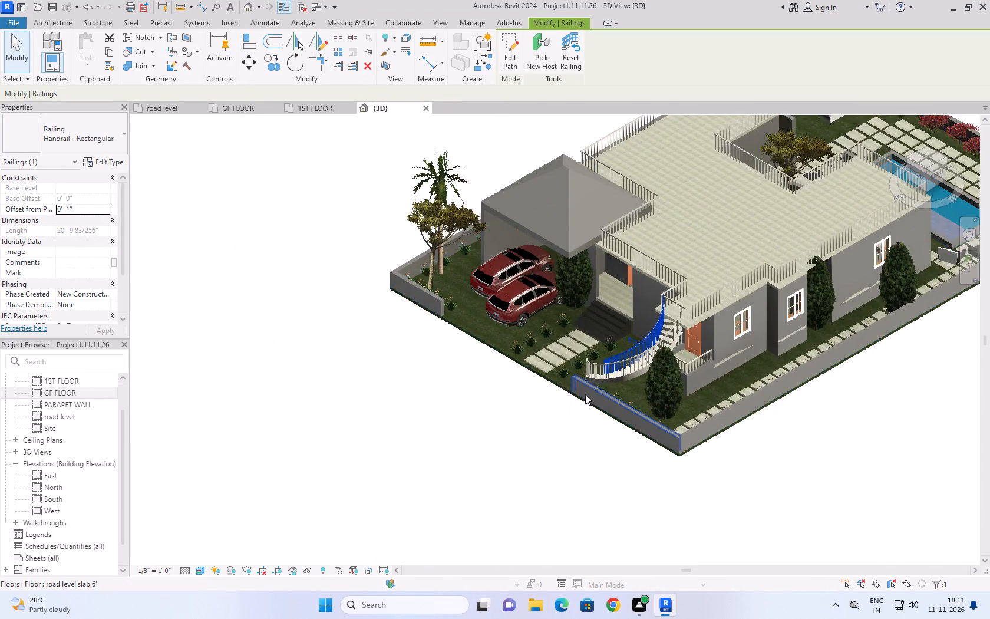
scroll(585, 394, "up", 3)
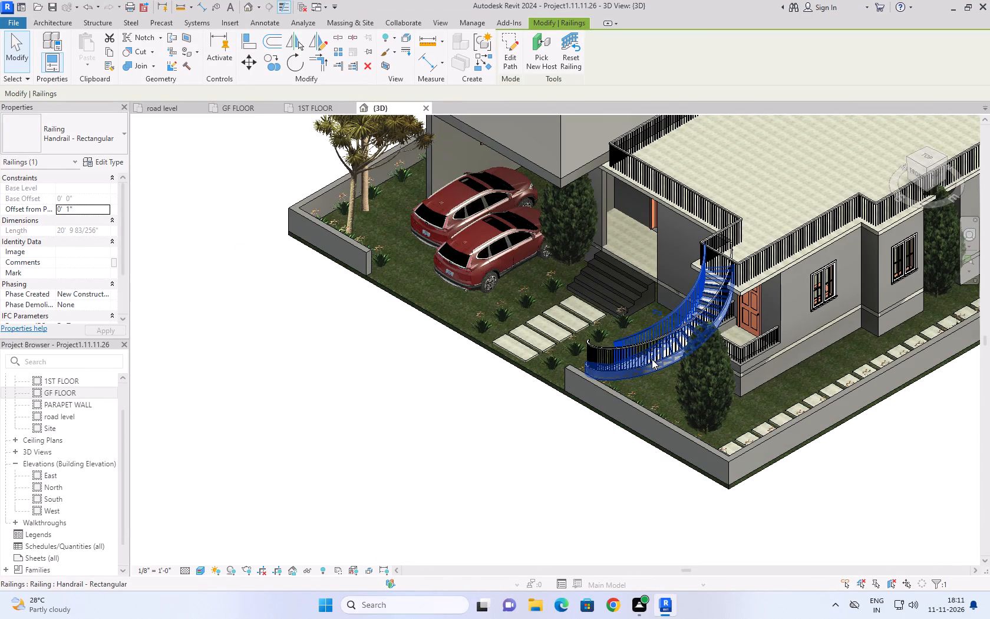
Set the spiral stair's desired number of risers to 22.
left_click(652, 359)
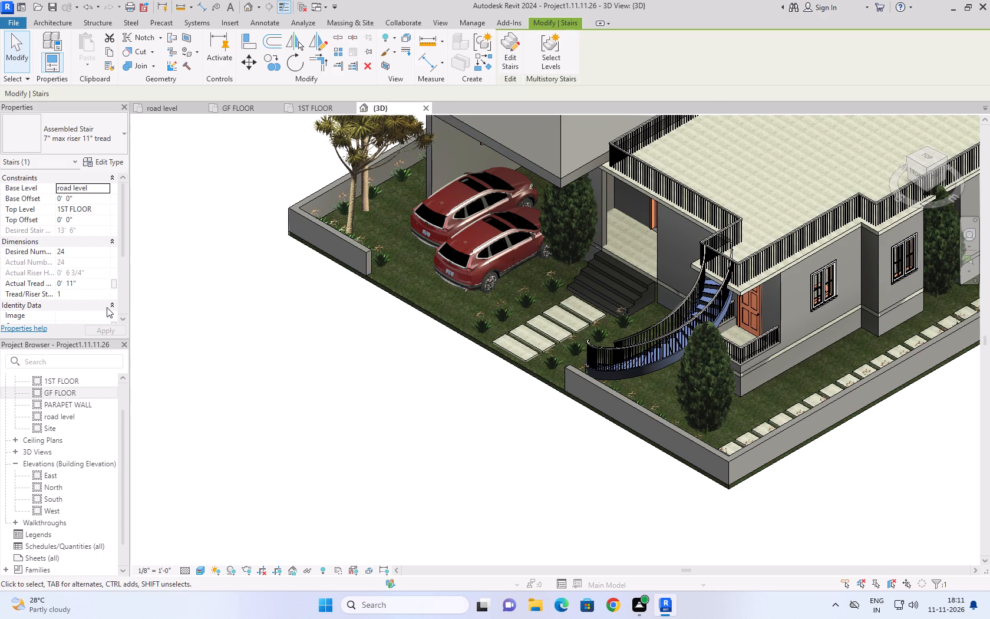
left_click(99, 249)
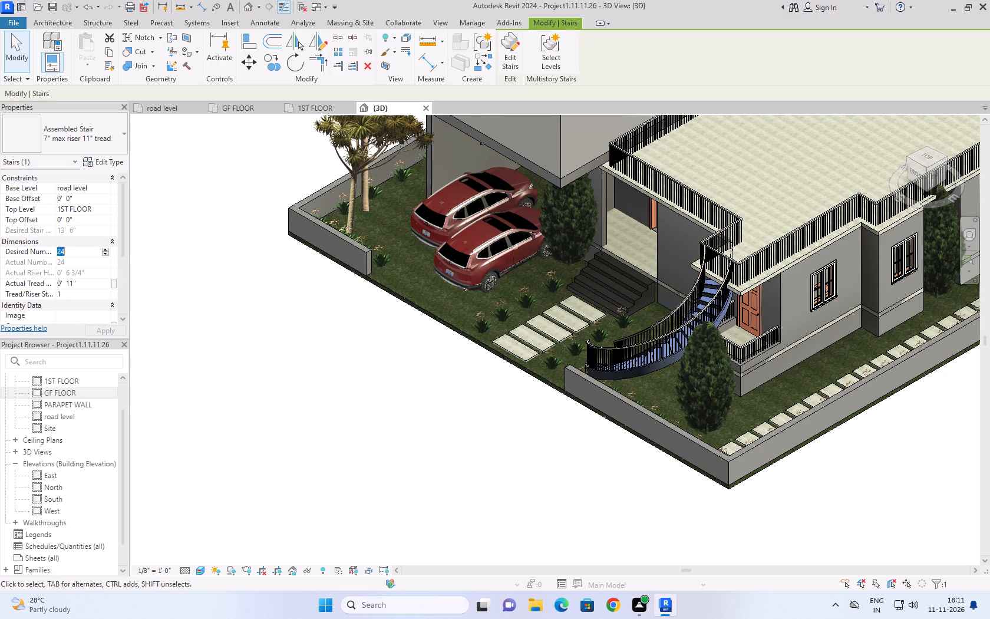
left_click(99, 249)
key("BackSpace")
key("2")
left_click(97, 334)
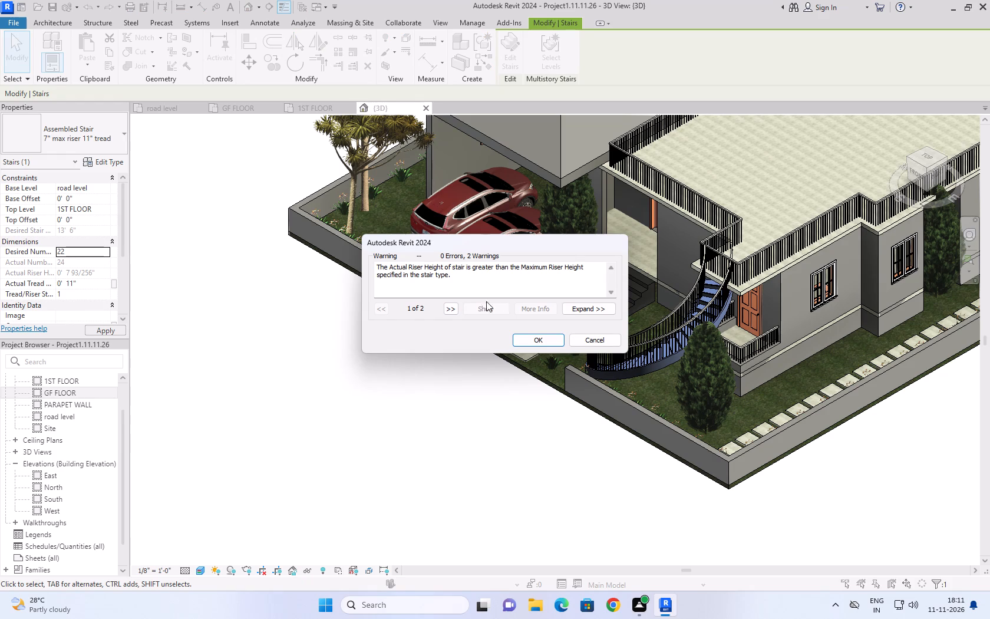
left_click(559, 334)
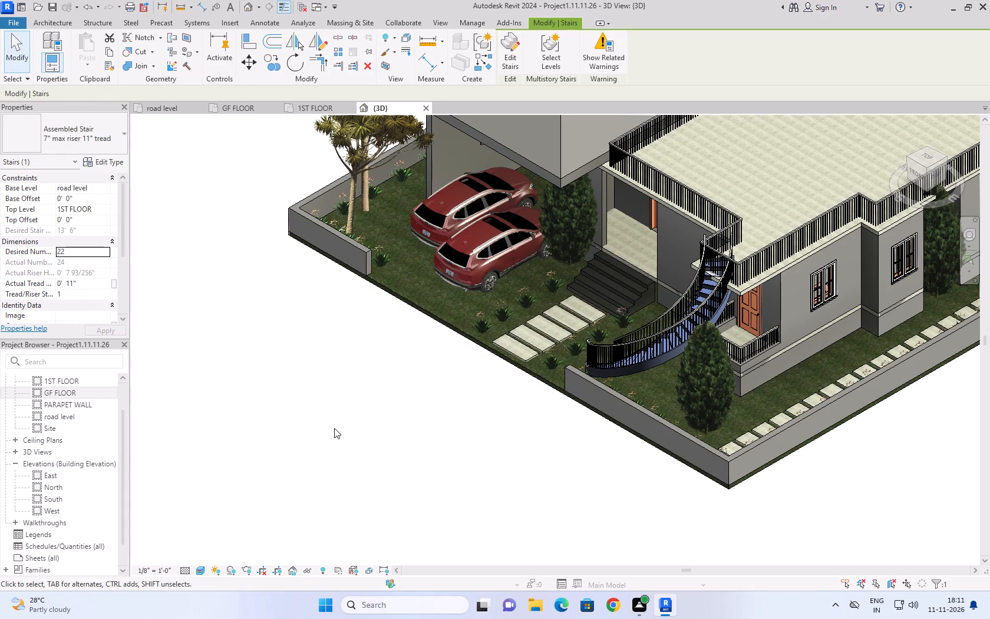
Set the spiral stair's desired number of risers to 24.
double_click(70, 248)
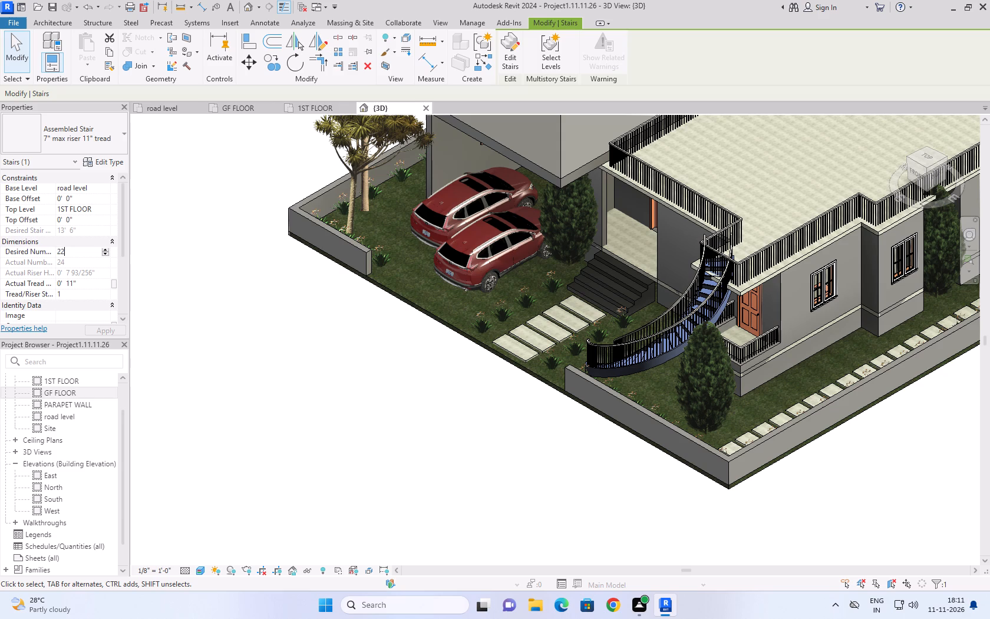
key("BackSpace")
key("4")
left_click(91, 329)
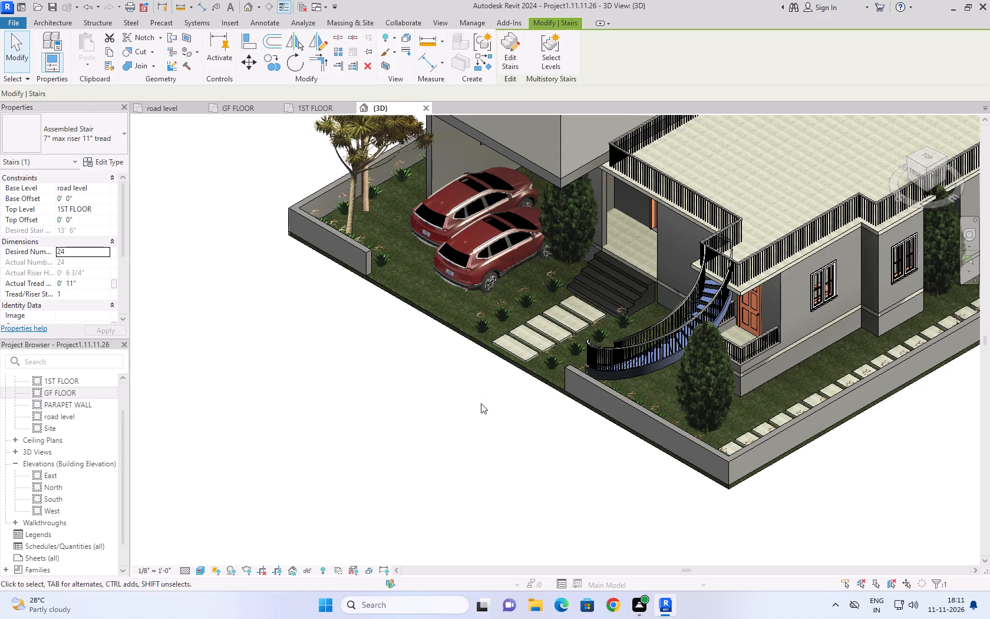
Select the roof terrace railing and show the 3D view from the top in Wireframe, framed on the spiral stair's junction.
middle_click_drag(479, 405, 717, 390, "shift")
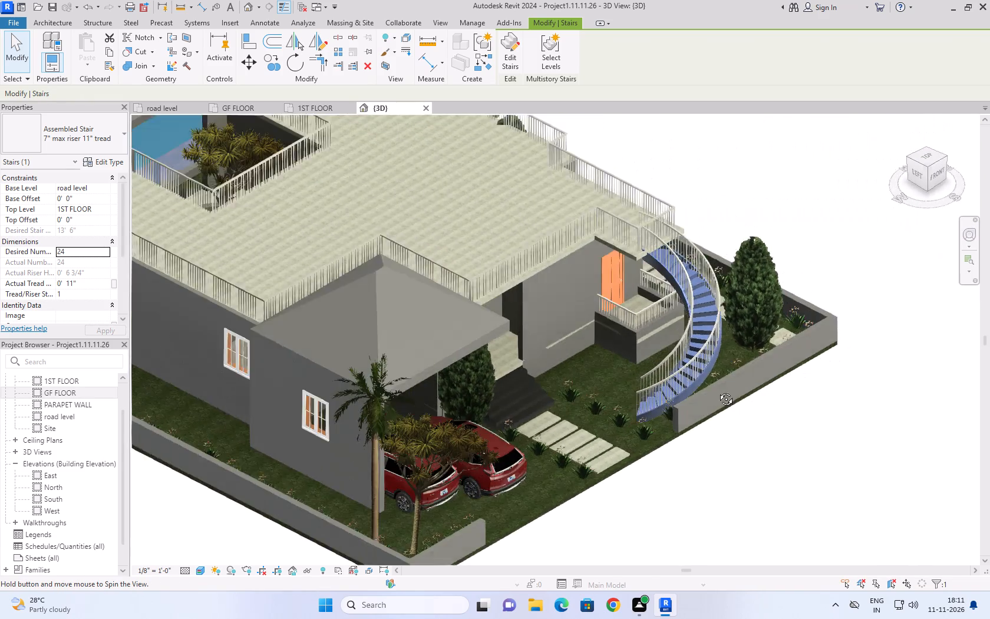
middle_click_drag(717, 390, 863, 493, "shift")
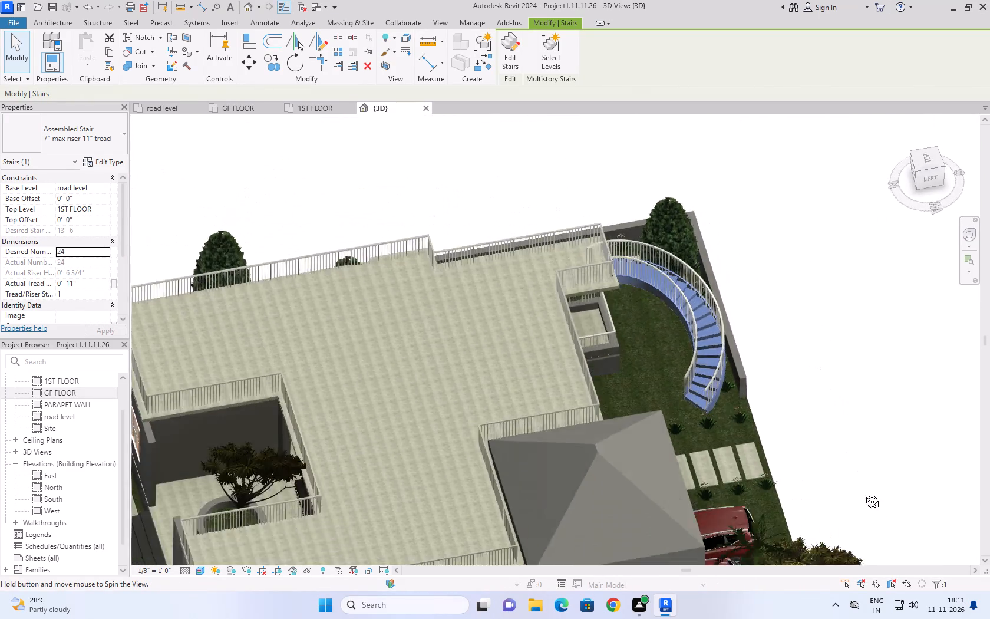
middle_click_drag(863, 493, 583, 465, "shift")
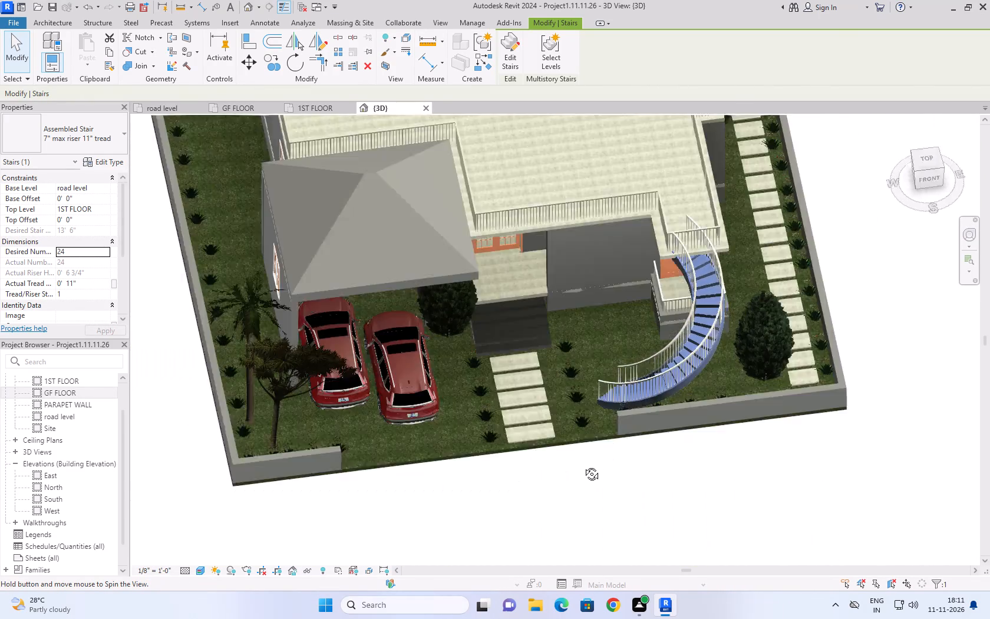
middle_click_drag(583, 465, 608, 426, "shift")
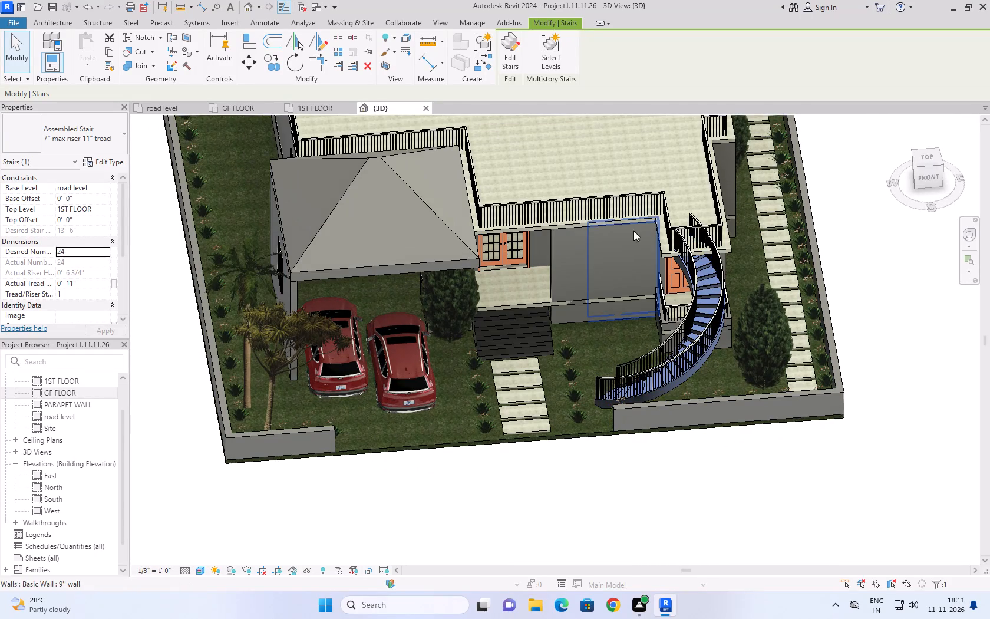
scroll(702, 241, "up", 3)
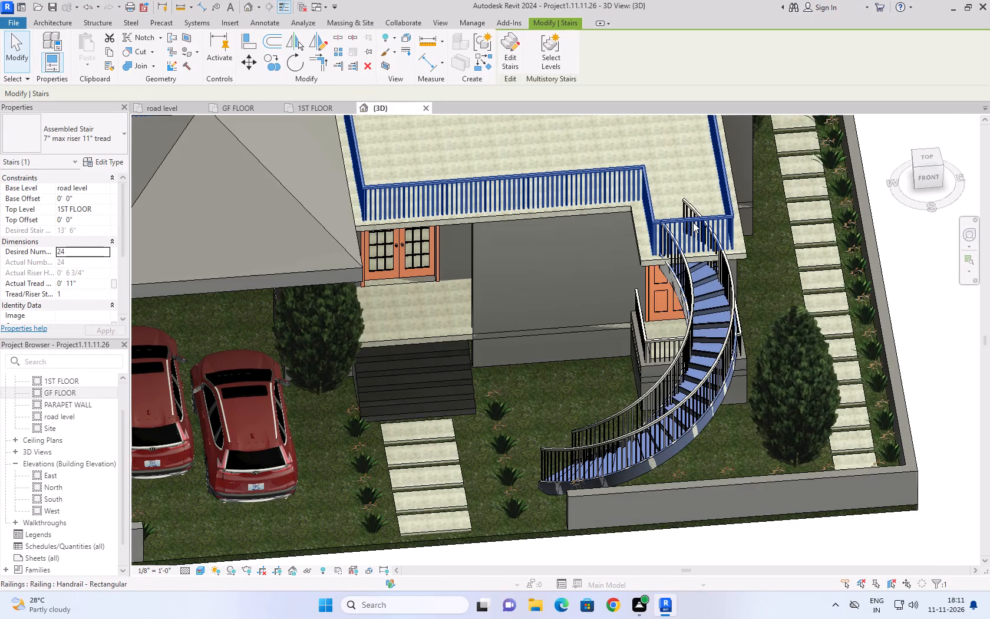
left_click(693, 222)
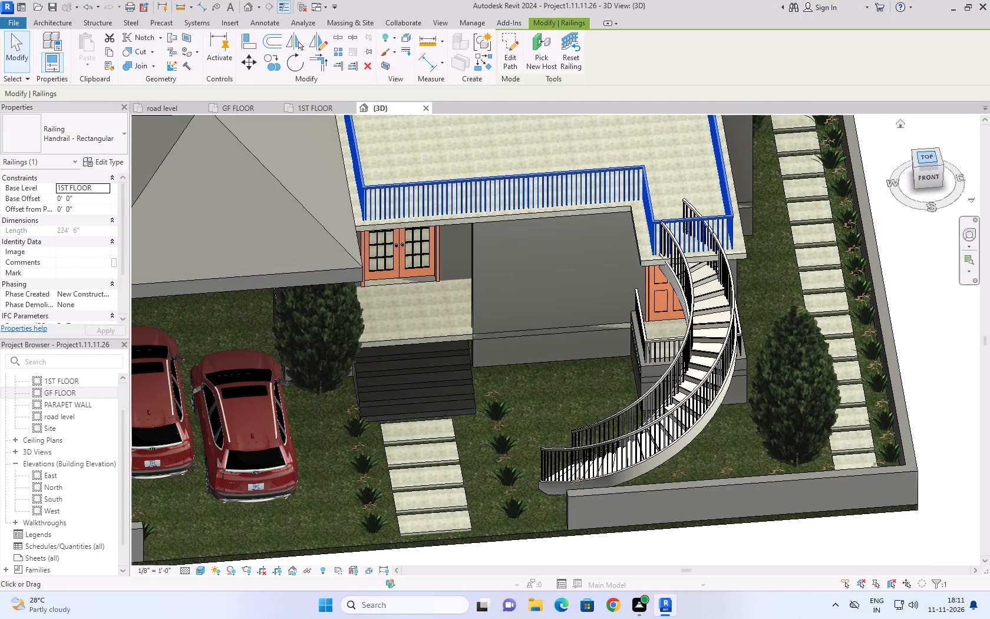
left_click(930, 154)
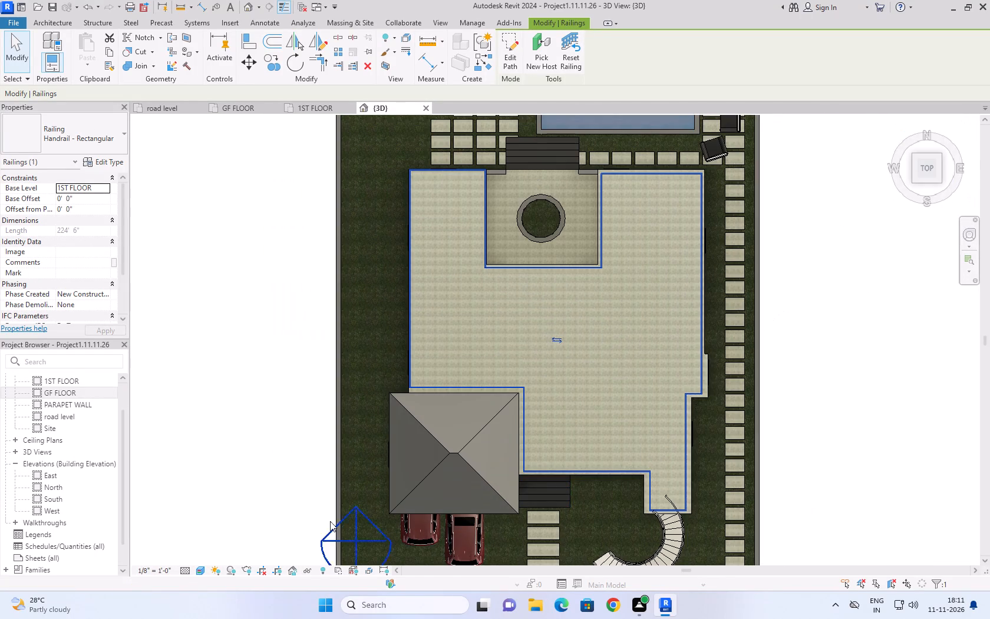
left_click(199, 575)
left_click(214, 504)
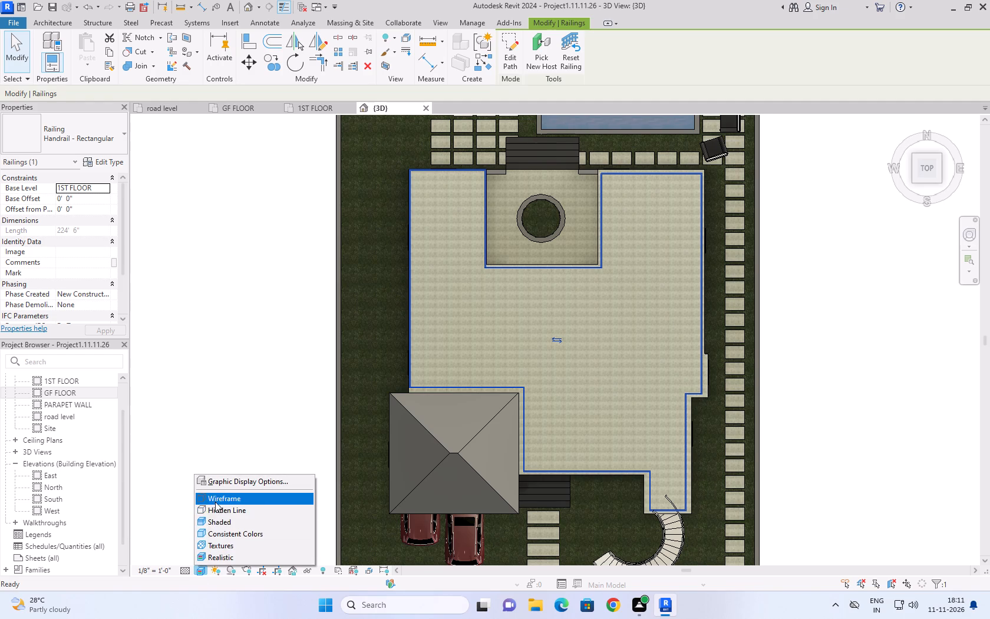
scroll(746, 362, "down", 5)
scroll(692, 498, "up", 10)
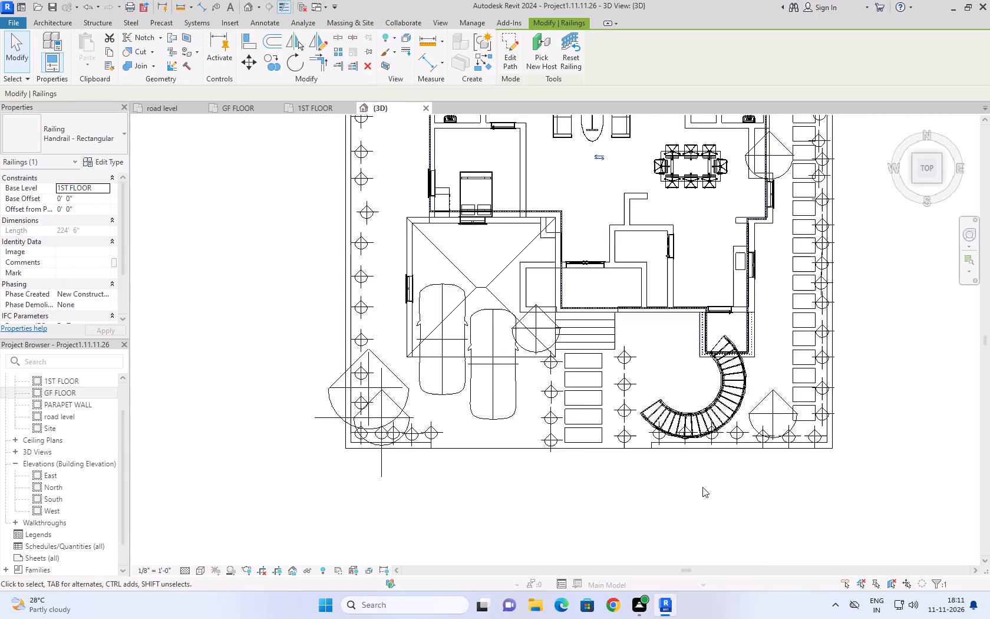
middle_click_drag(799, 272, 686, 434)
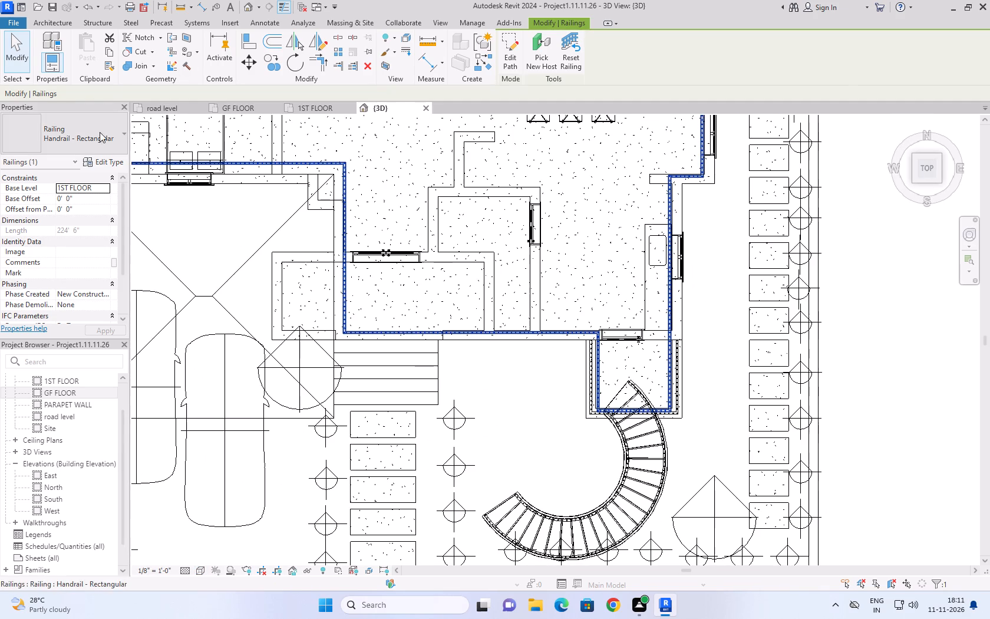
scroll(648, 433, "up", 5)
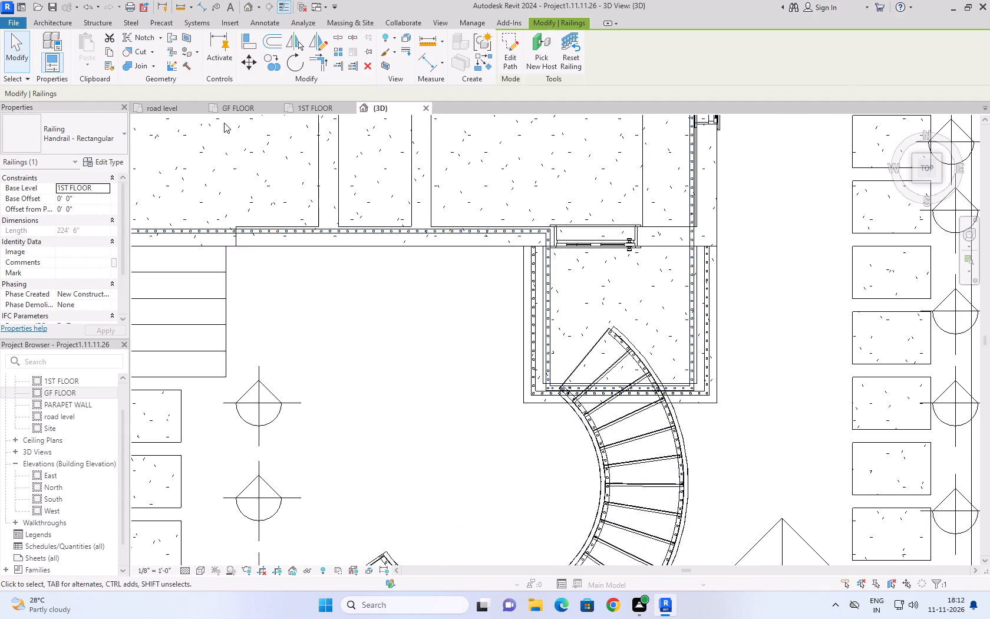
In the 1ST FLOOR plan, delete the terrace railing's path segment across the spiral stair and finish the path edit.
left_click(300, 104)
scroll(698, 423, "up", 5)
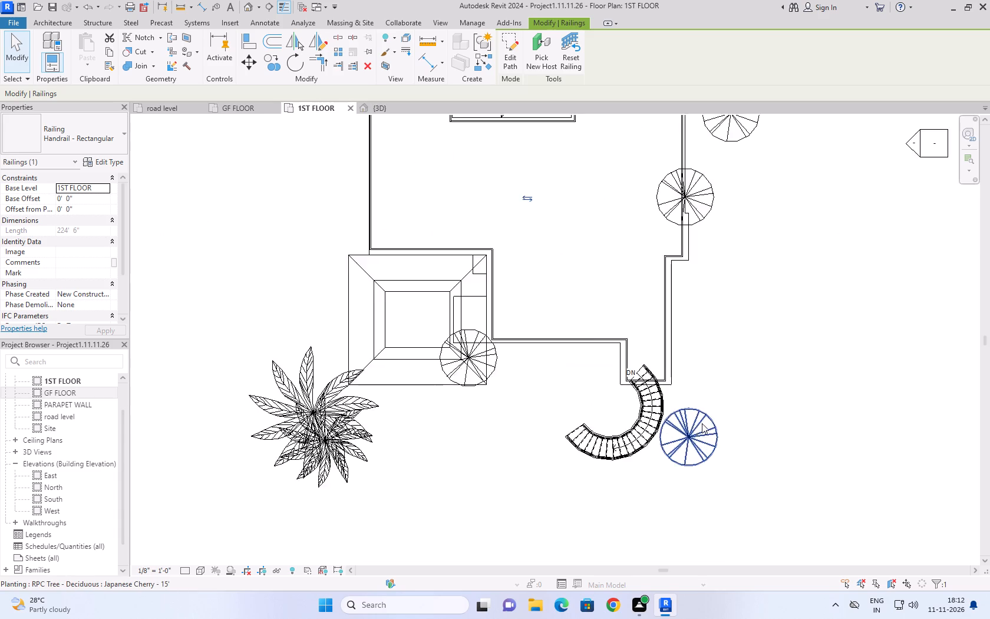
scroll(702, 423, "up", 8)
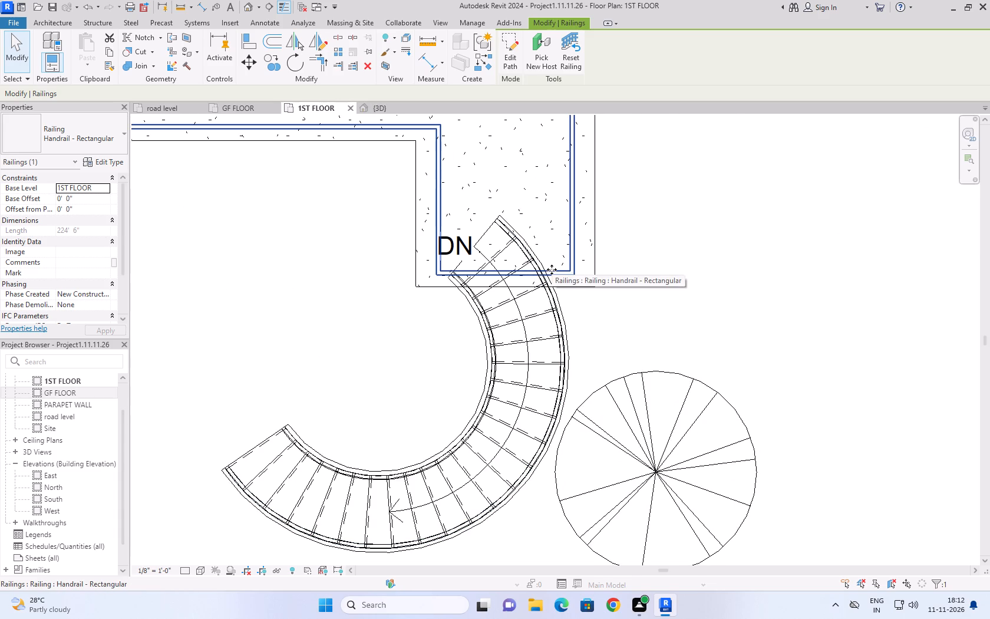
left_click(574, 269)
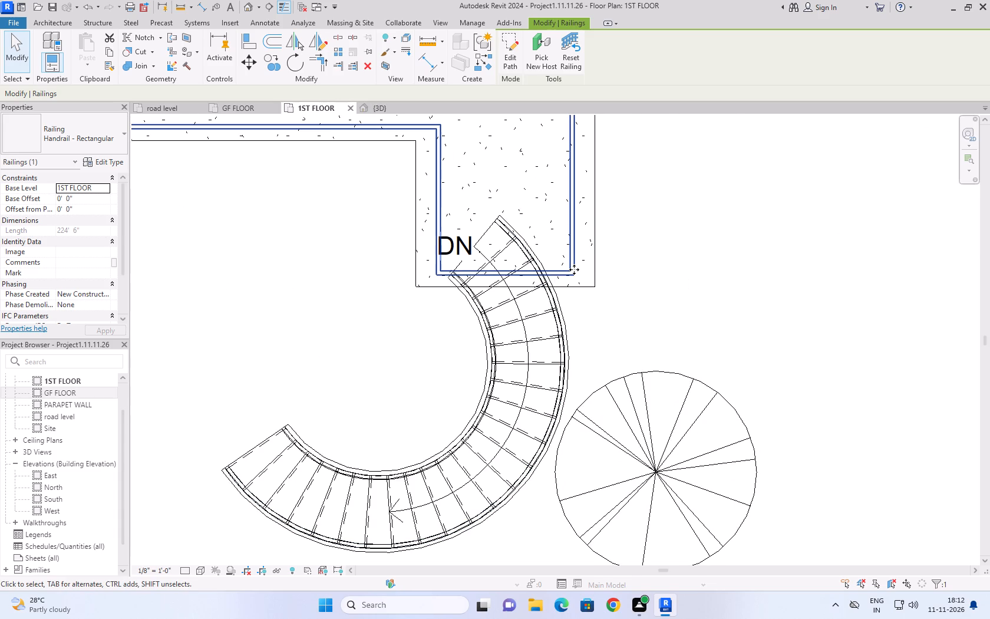
left_click(570, 210)
left_click(513, 63)
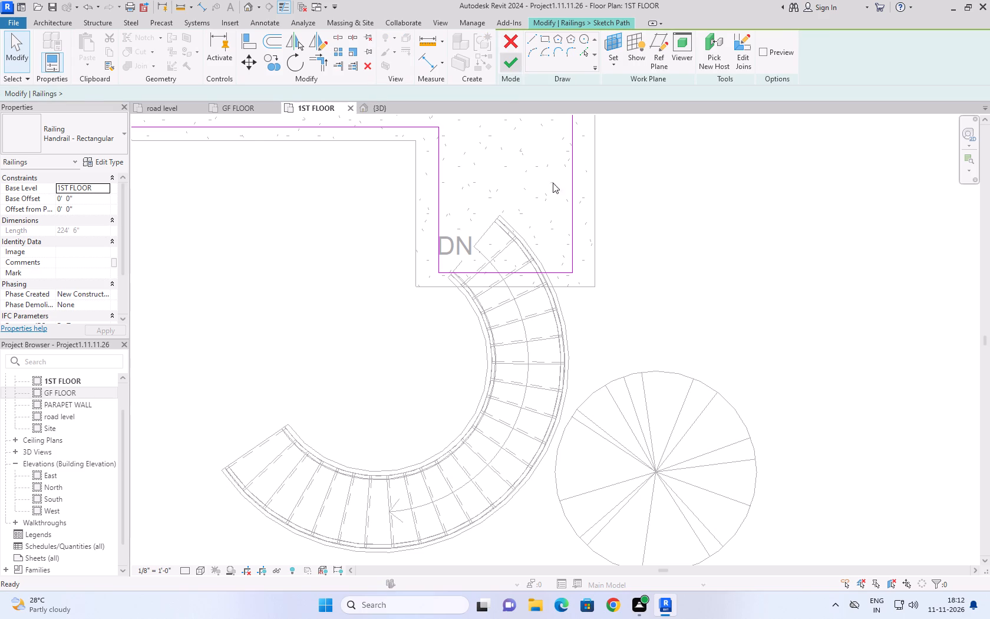
left_click(562, 269)
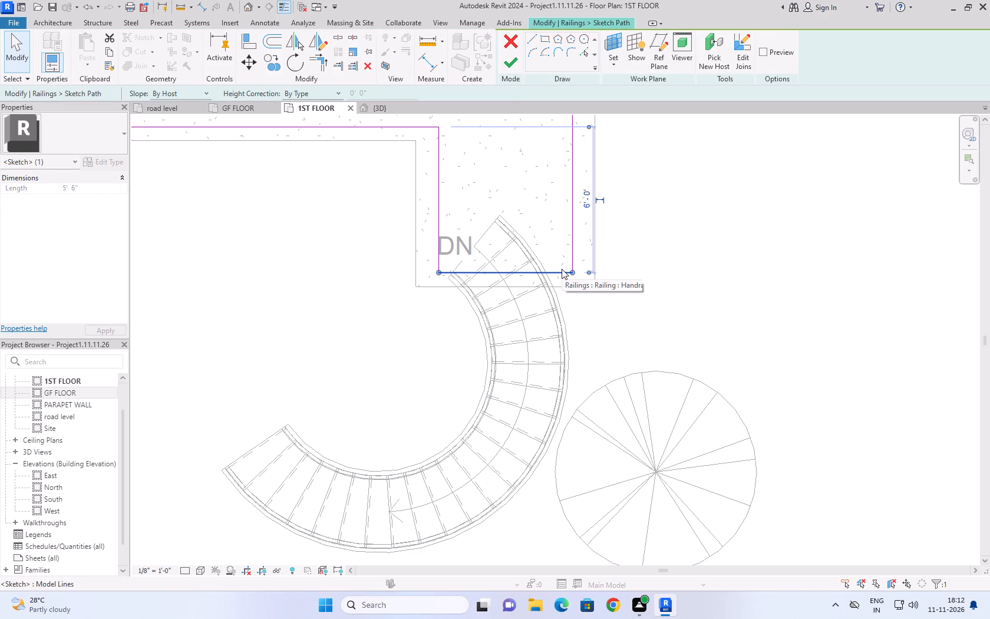
key("Delete")
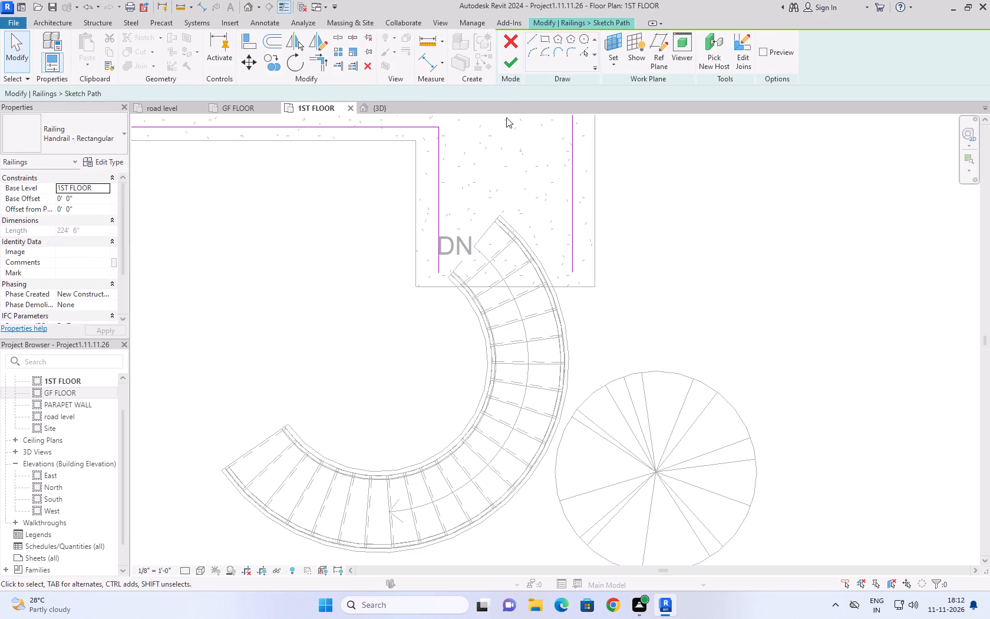
left_click(511, 62)
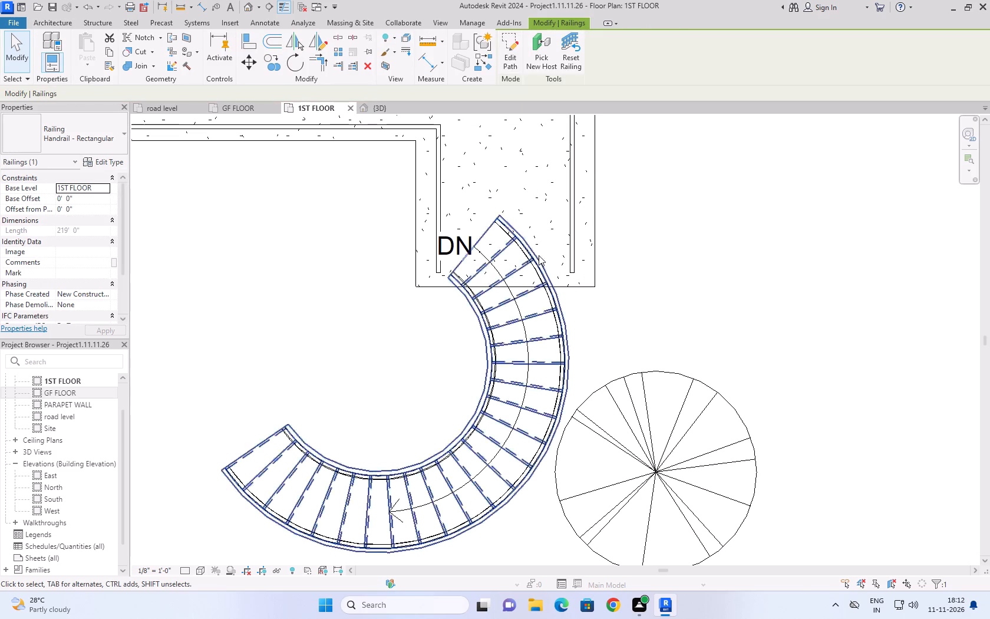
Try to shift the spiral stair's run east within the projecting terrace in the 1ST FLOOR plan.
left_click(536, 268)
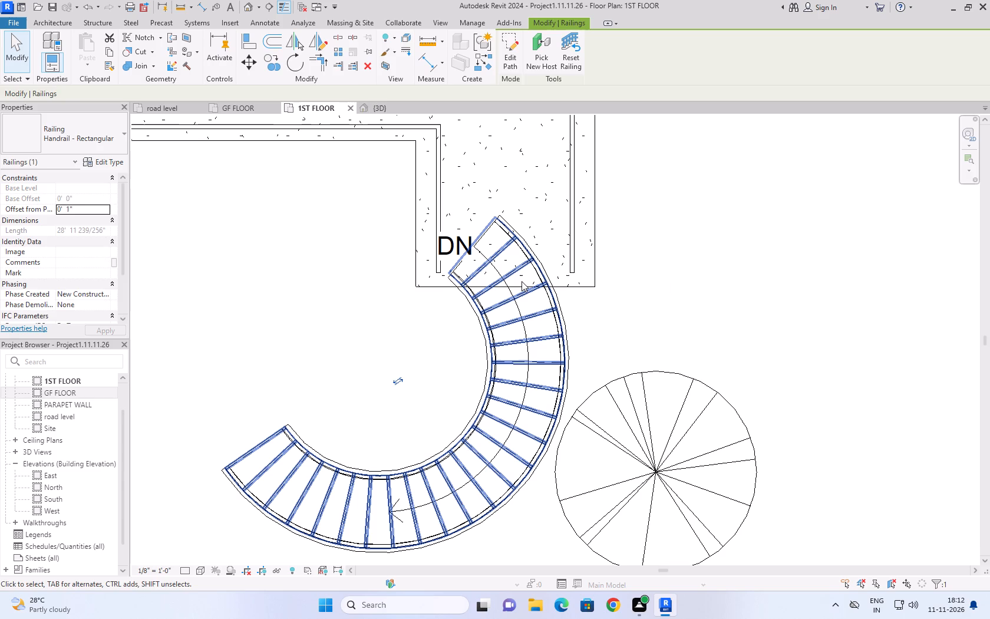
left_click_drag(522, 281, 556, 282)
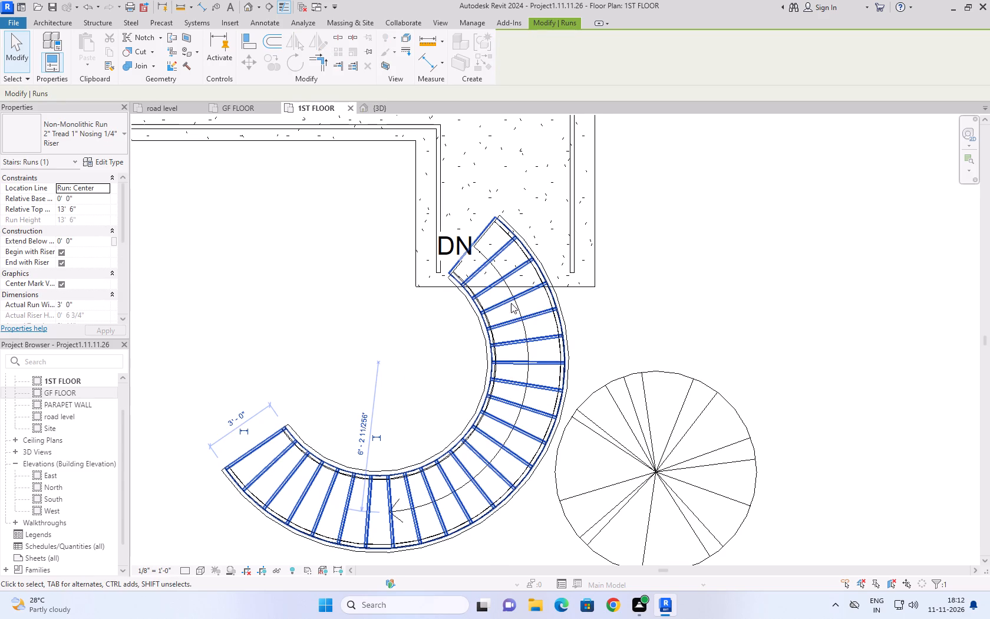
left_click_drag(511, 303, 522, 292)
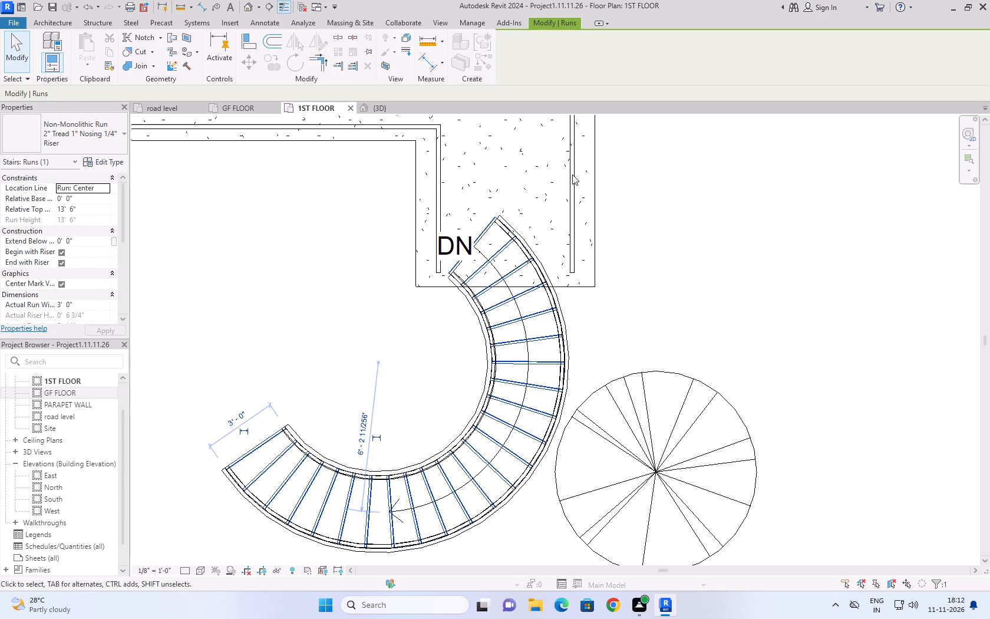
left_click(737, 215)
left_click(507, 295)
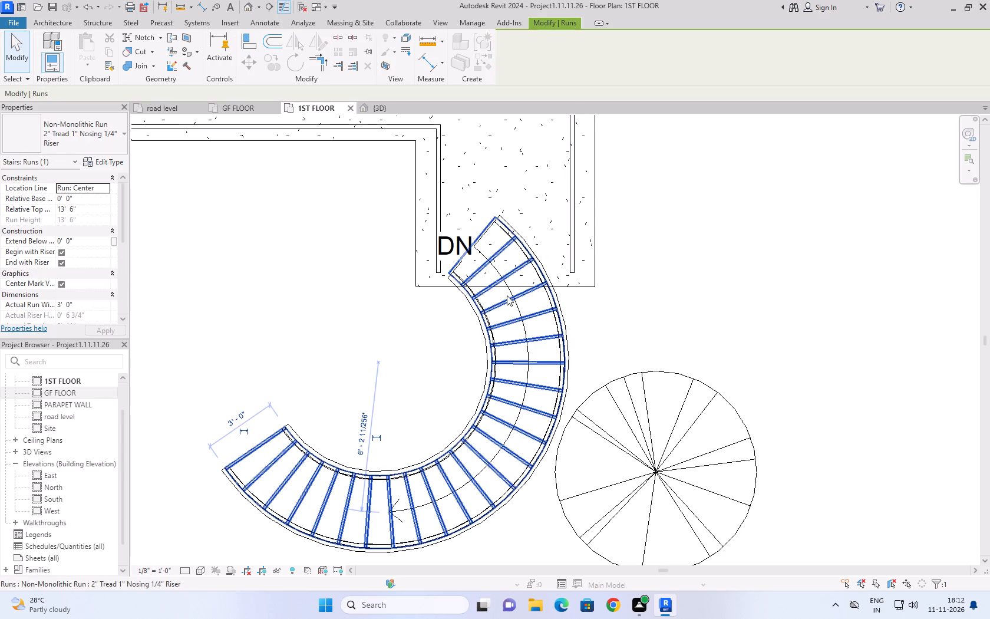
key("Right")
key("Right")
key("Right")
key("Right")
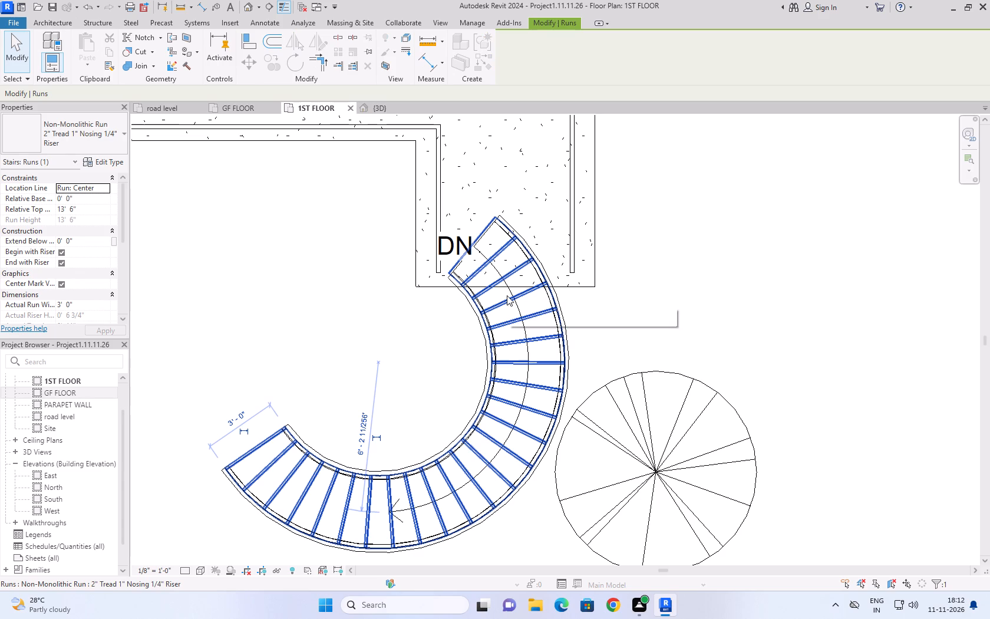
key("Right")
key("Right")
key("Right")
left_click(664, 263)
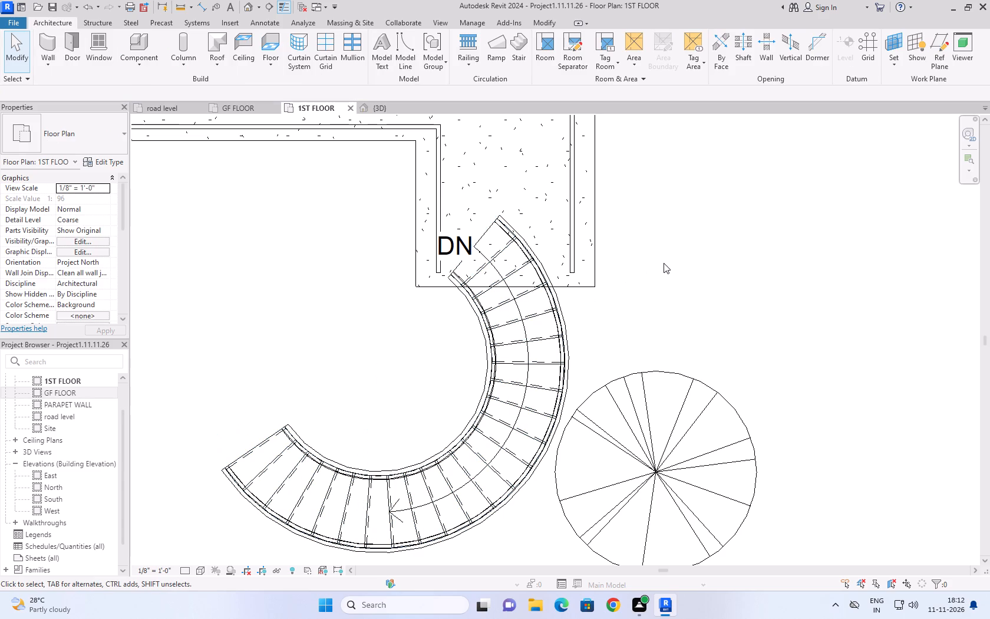
In the top-down 3D view, nudge the whole spiral stair east toward the middle of the projecting terrace's railing opening.
left_click(401, 111)
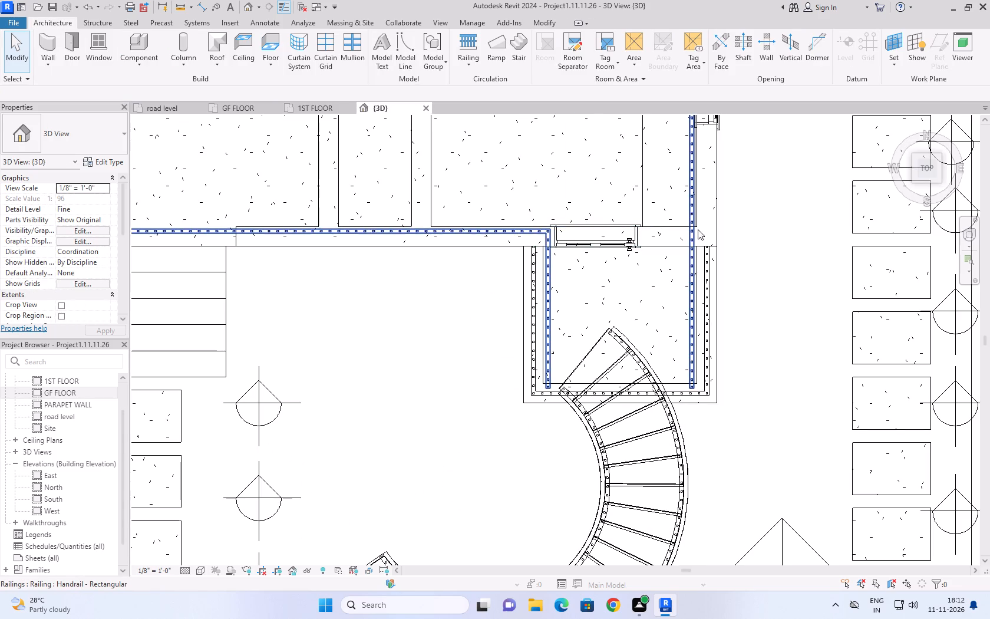
left_click(638, 365)
left_click(734, 292)
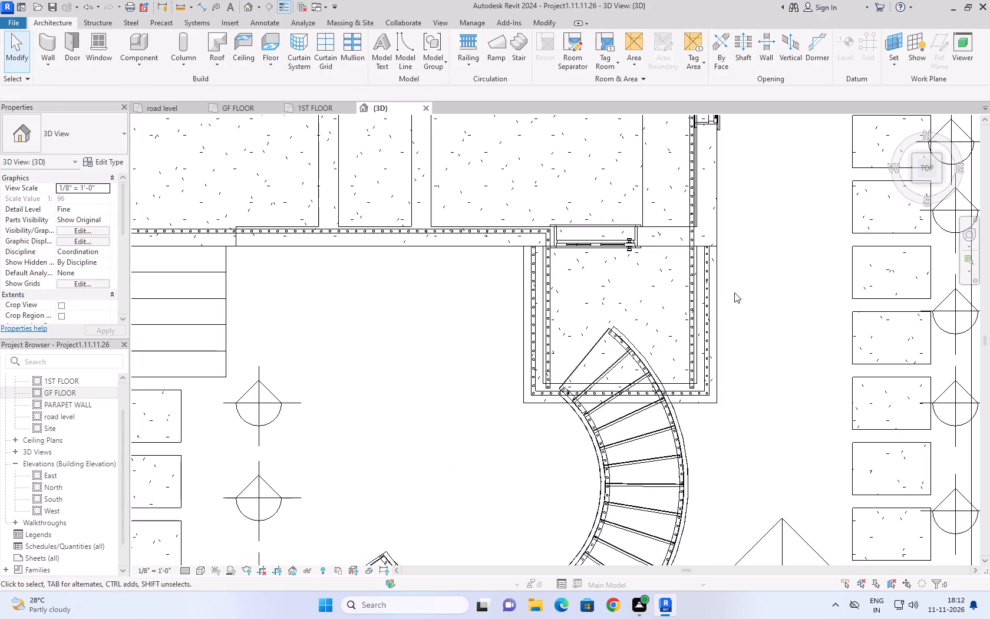
left_click(641, 413)
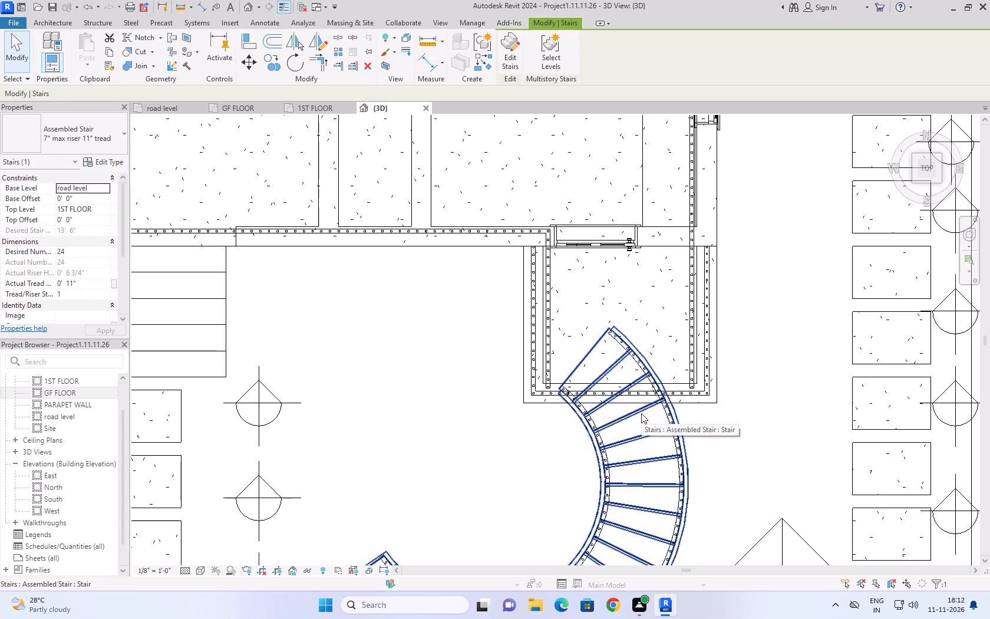
key("Right")
key("Right")
key("Right")
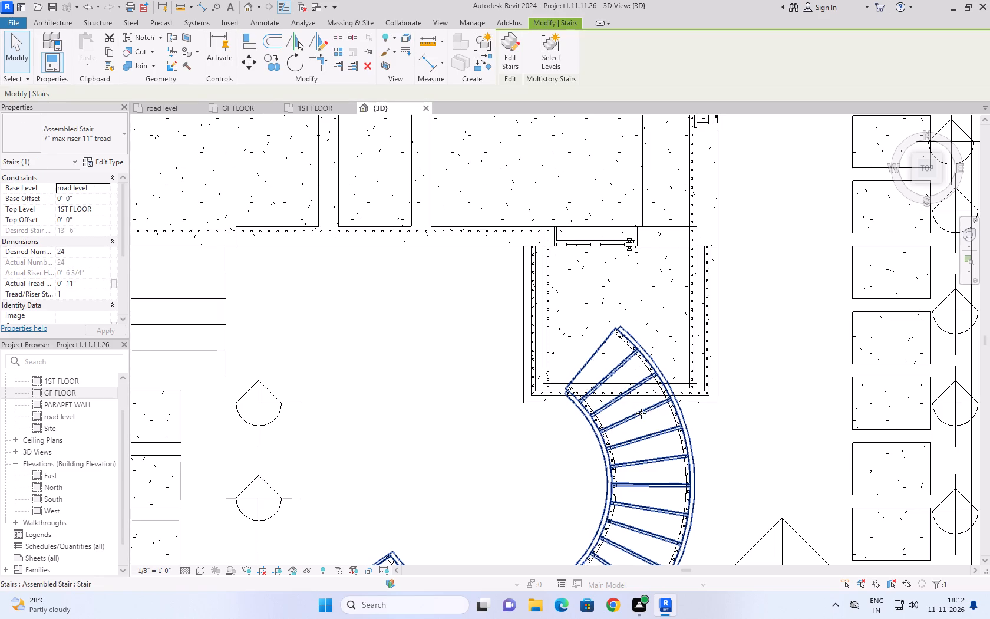
key("Right")
key("Right")
Nudge the whole spiral stair slightly south in the top-down 3D view, away from the house, at the projecting terrace's railing opening.
scroll(658, 334, "down", 2)
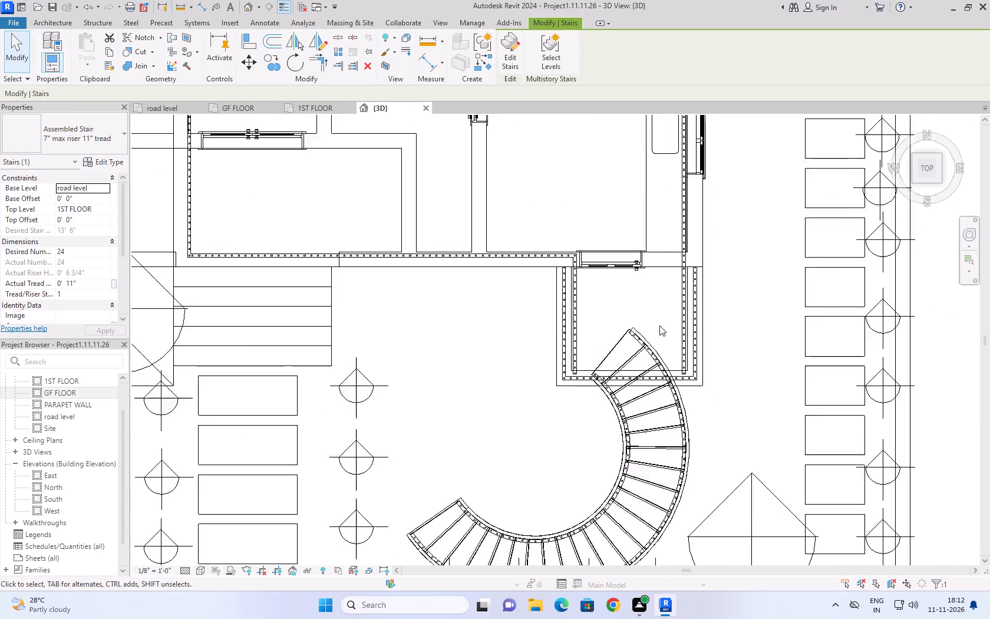
scroll(659, 325, "down", 5)
scroll(637, 411, "up", 4)
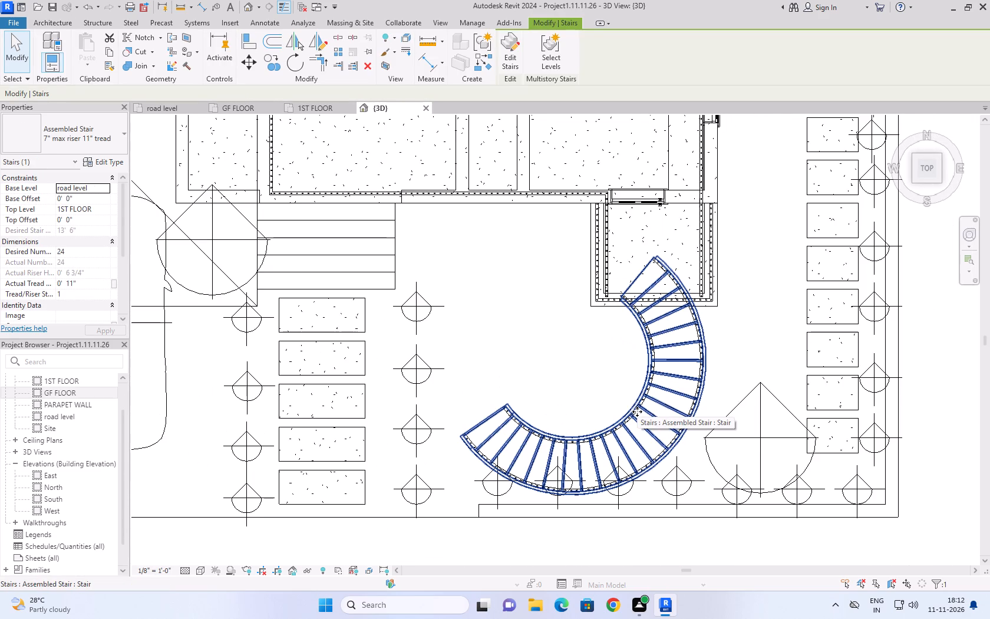
key("Down")
key("Down")
key("Down")
key("Down")
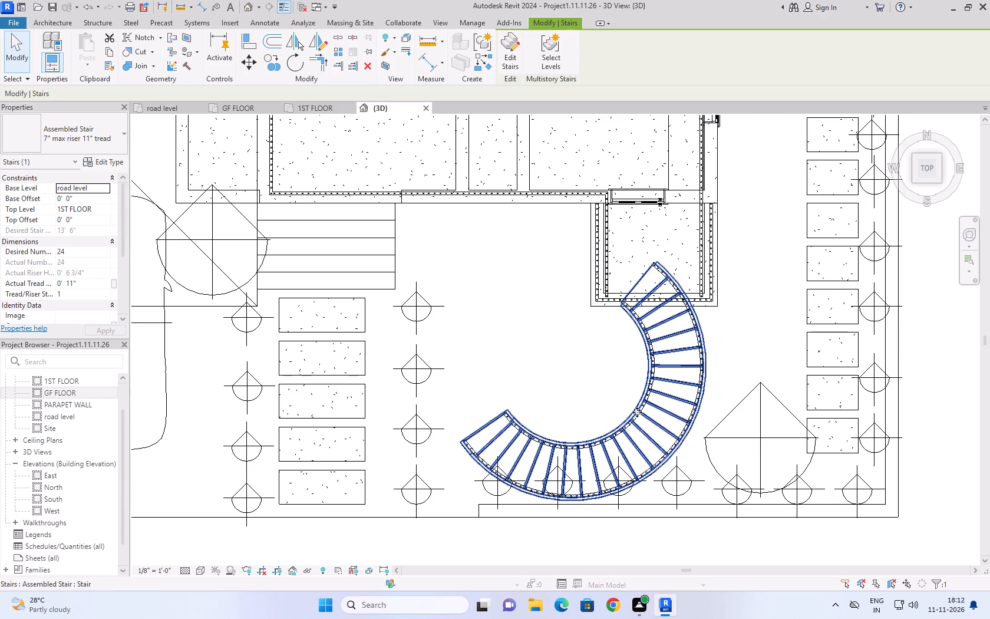
key("Down")
key("Down")
key("Up")
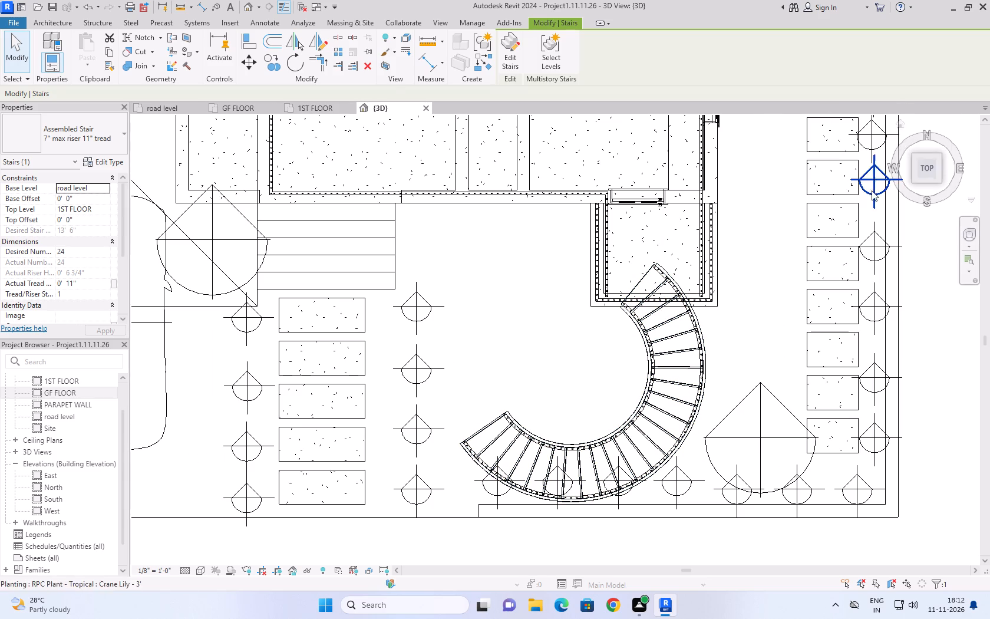
Return the 3D view to its home orientation and set its visual style to Realistic, framed on the spiral stair.
left_click(904, 126)
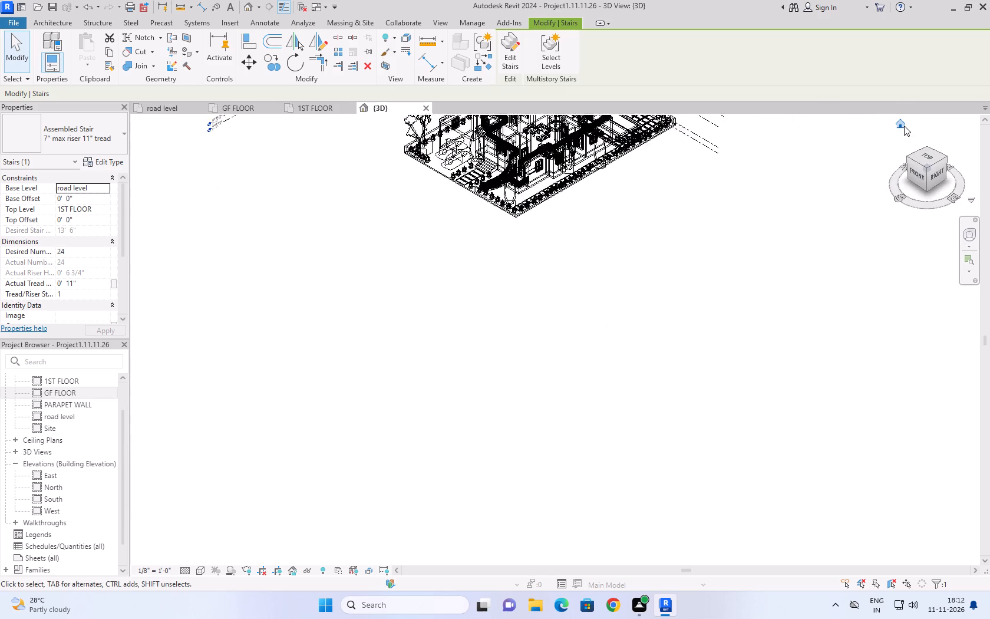
left_click(195, 568)
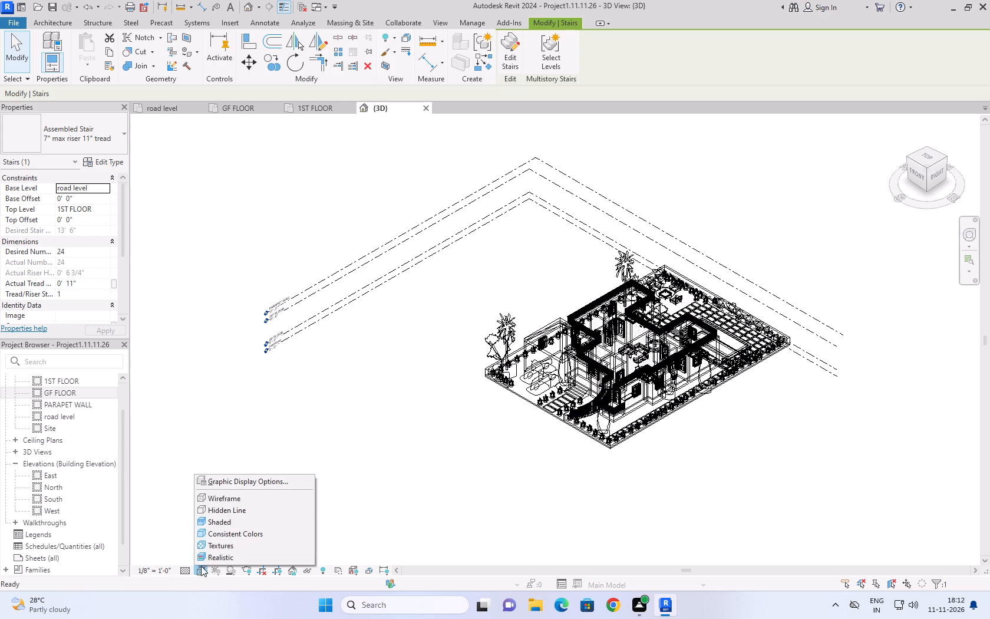
left_click(209, 558)
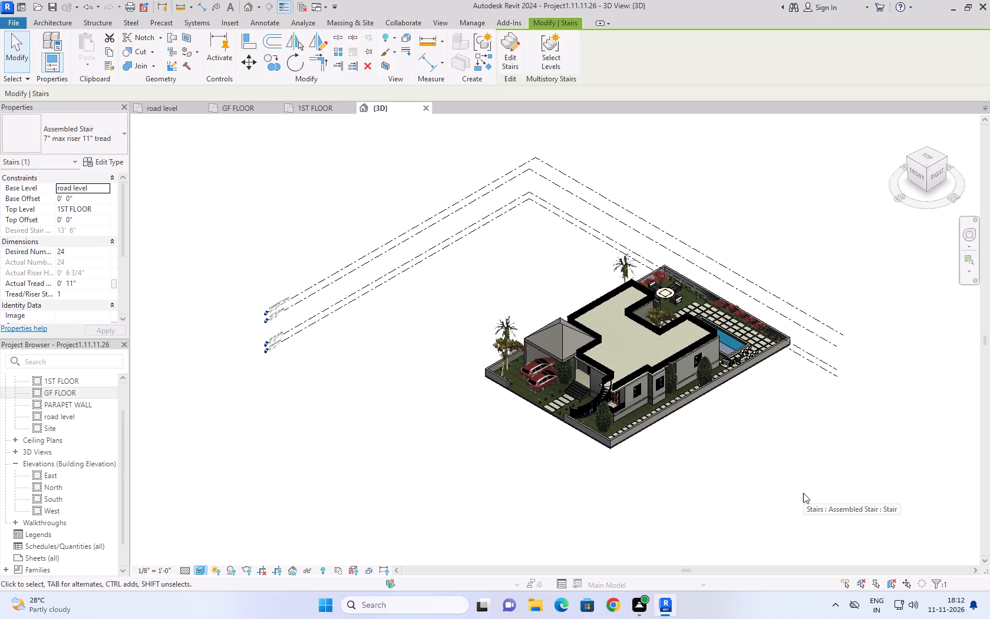
scroll(574, 414, "up", 10)
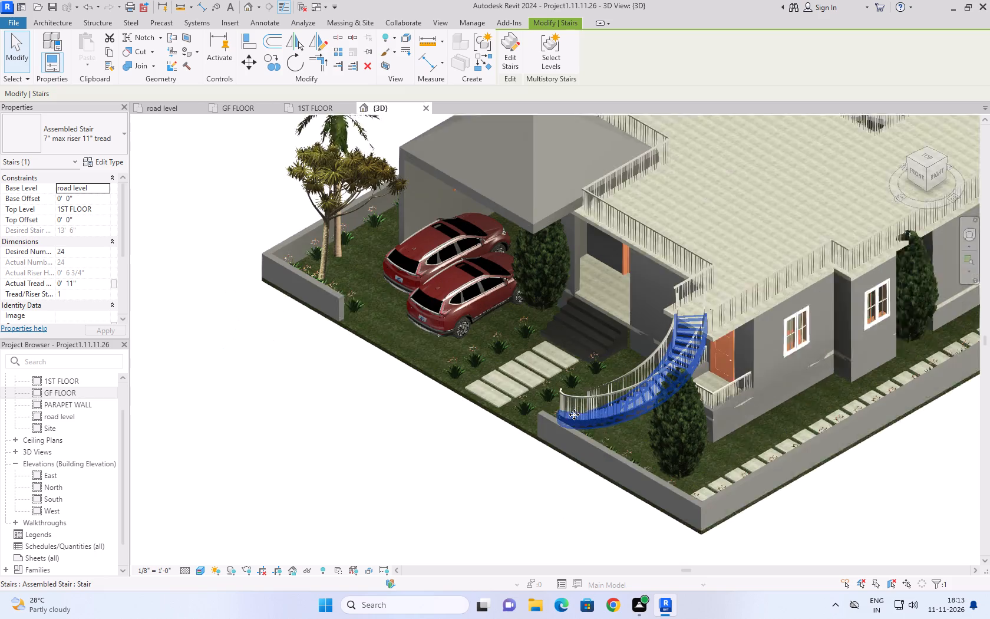
left_click(708, 348)
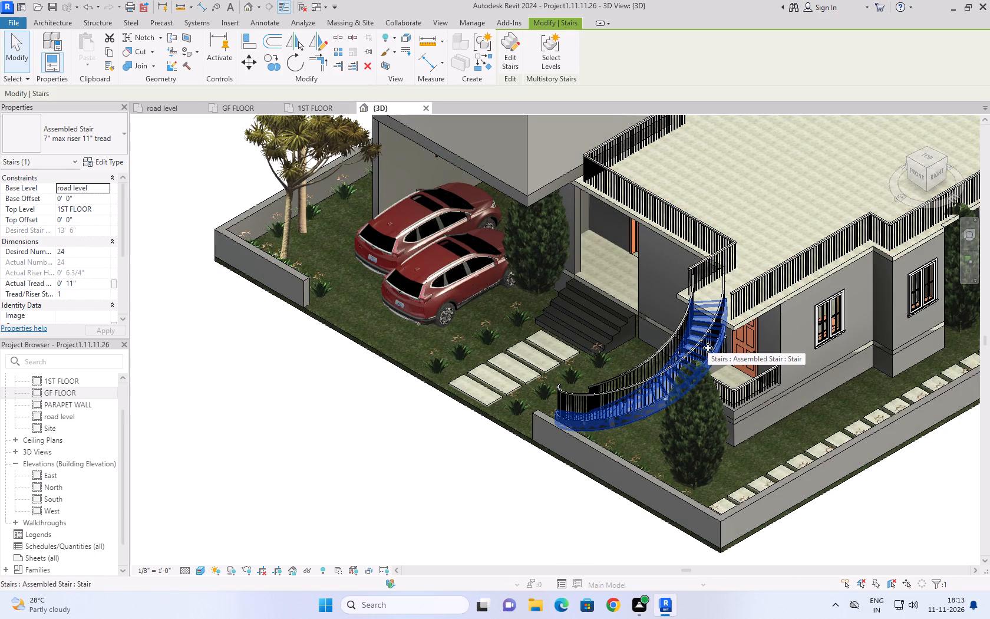
left_click(385, 552)
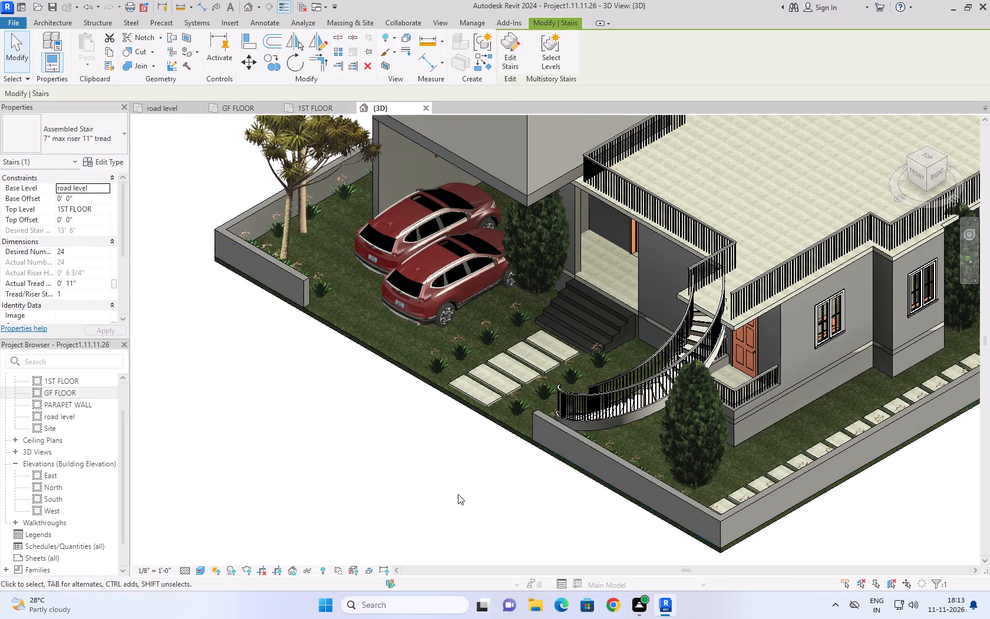
Edit the spiral stair's run so End with Riser is off, and finish the stair edit.
scroll(690, 312, "up", 10)
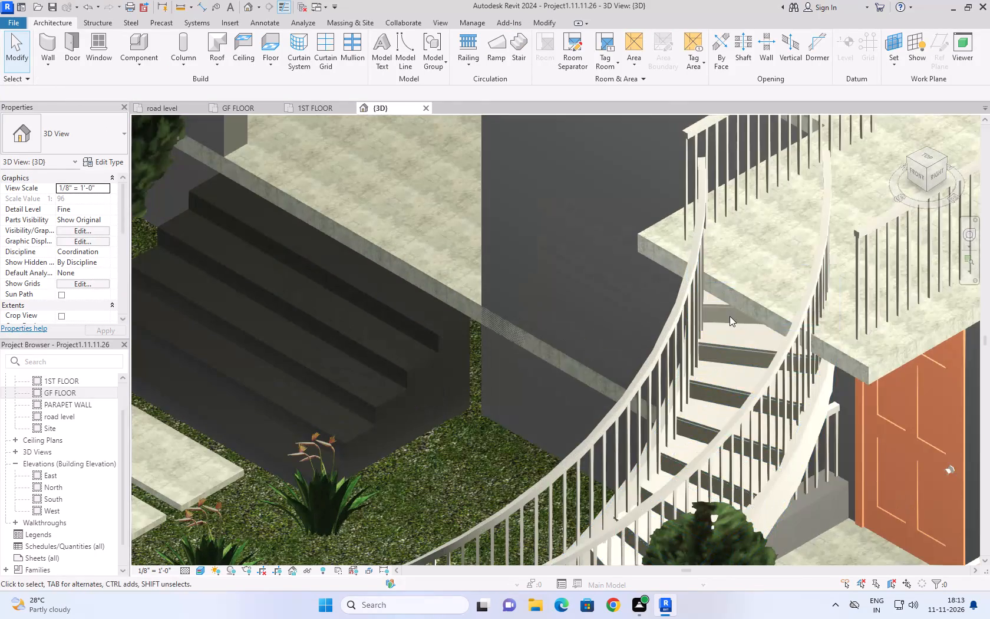
left_click(728, 345)
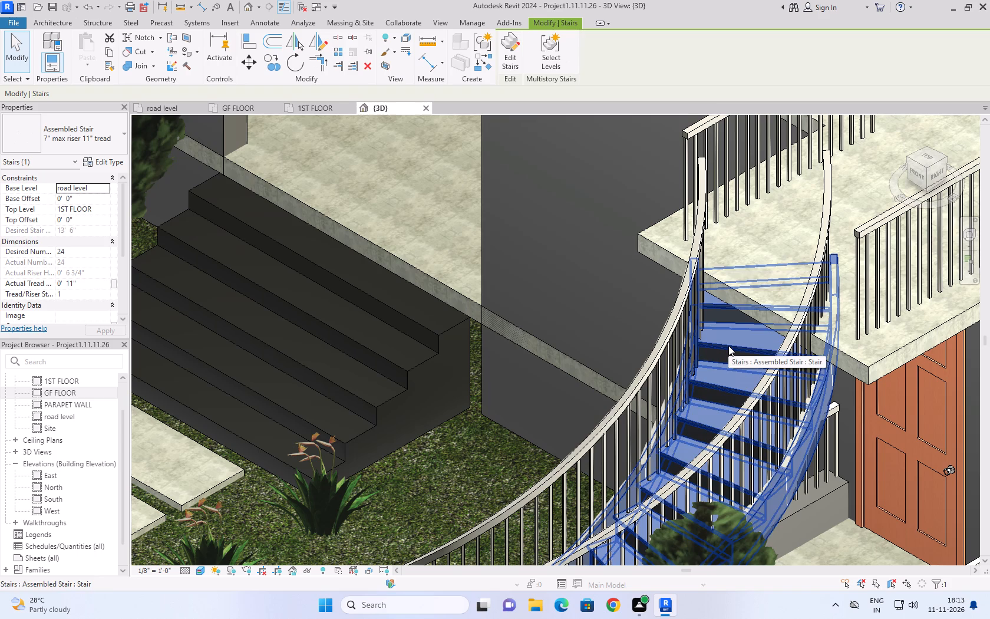
scroll(66, 278, "up", 3)
scroll(66, 278, "down", 3)
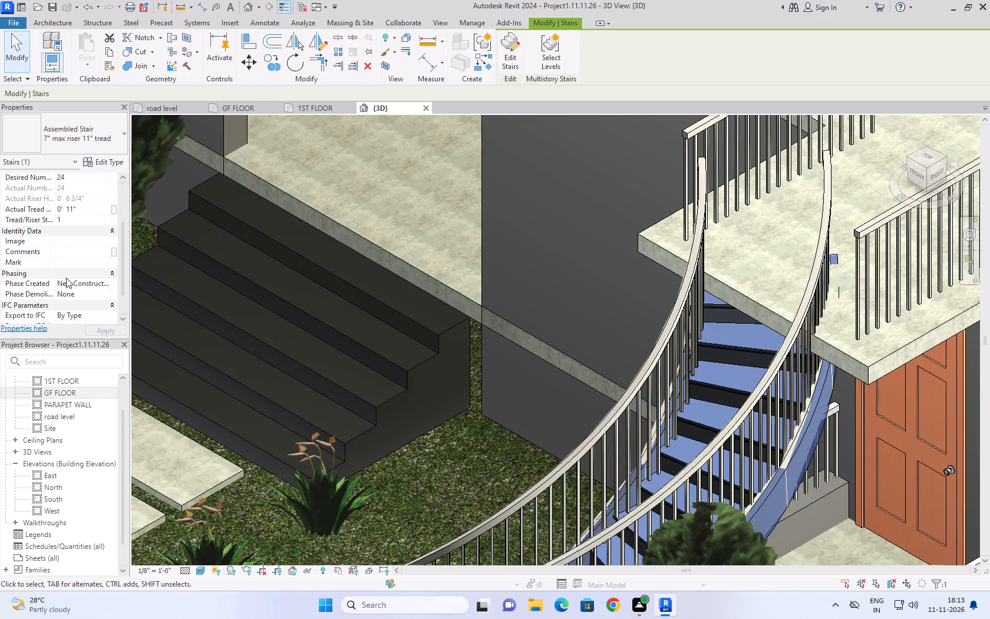
scroll(66, 278, "down", 3)
scroll(66, 278, "up", 1)
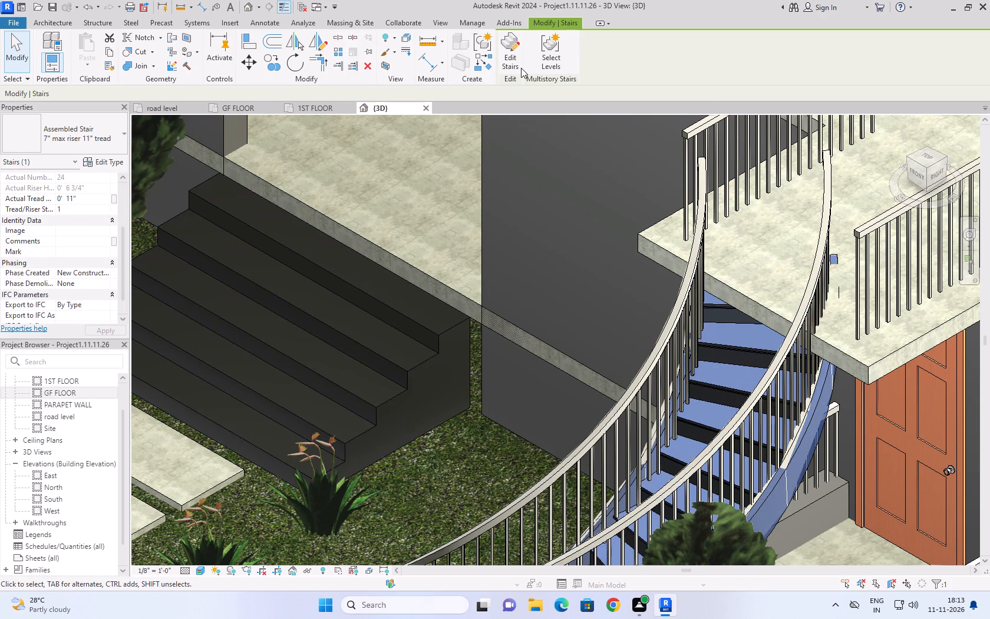
left_click(521, 68)
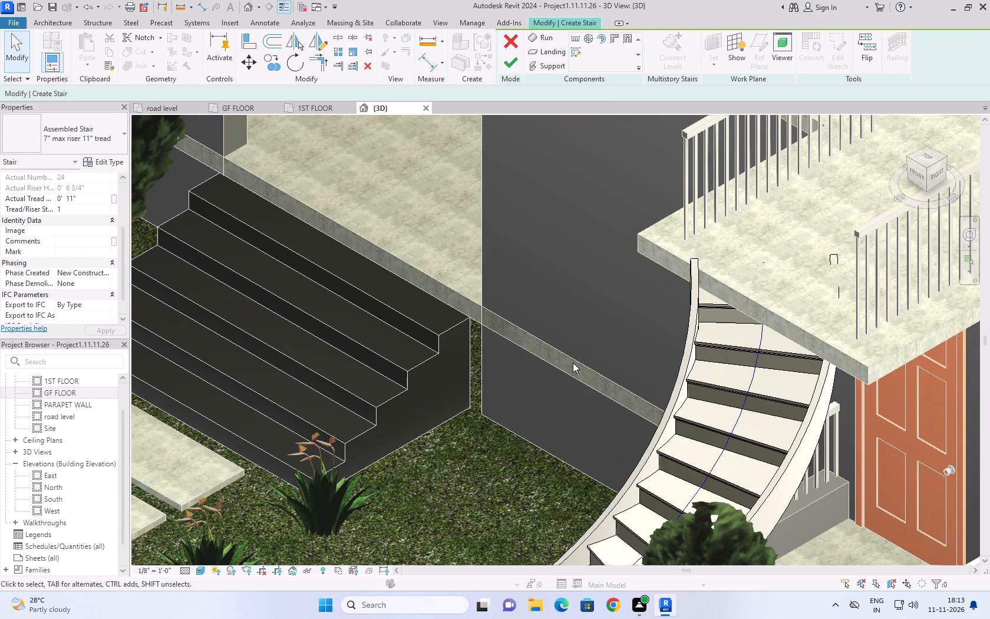
left_click(750, 346)
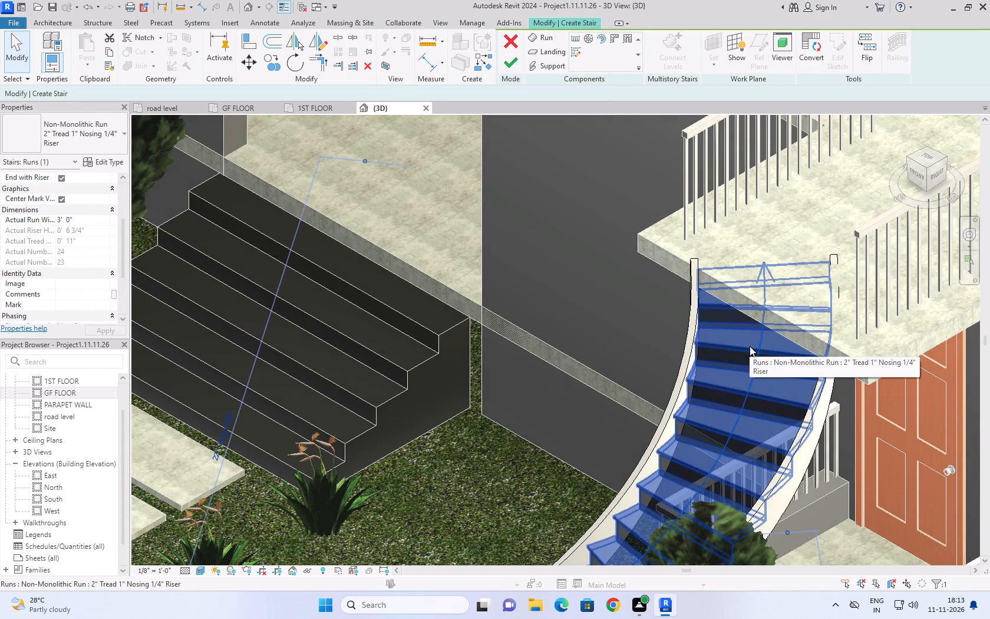
scroll(62, 262, "down", 7)
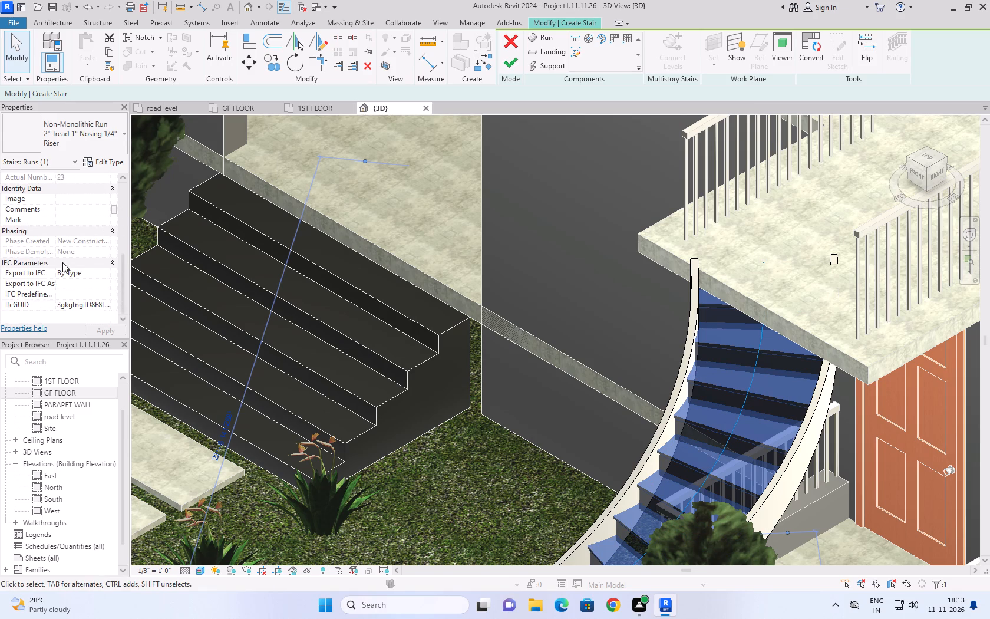
scroll(62, 262, "down", 2)
scroll(62, 262, "up", 5)
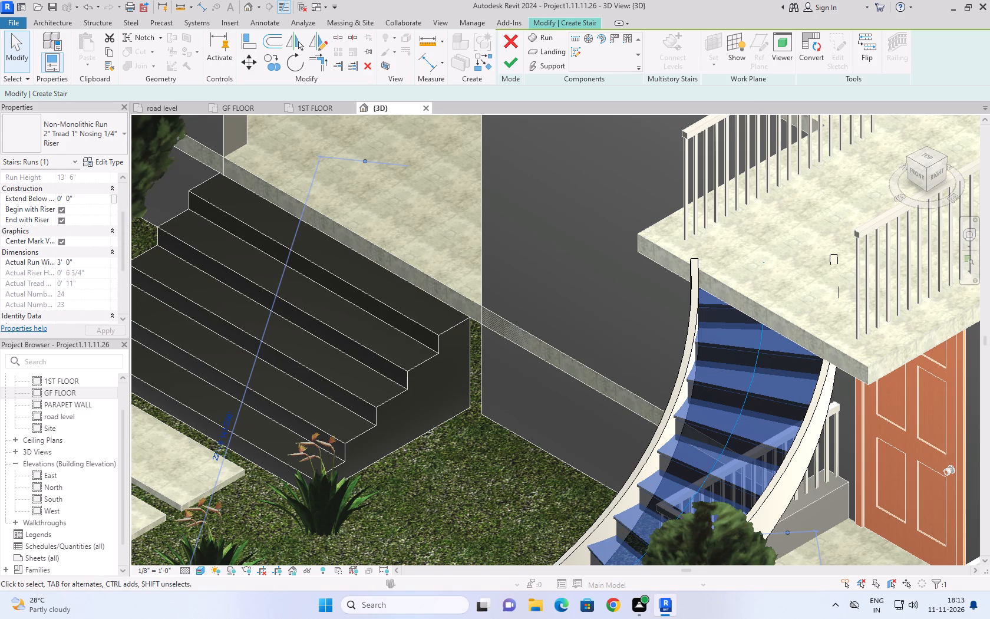
left_click(62, 219)
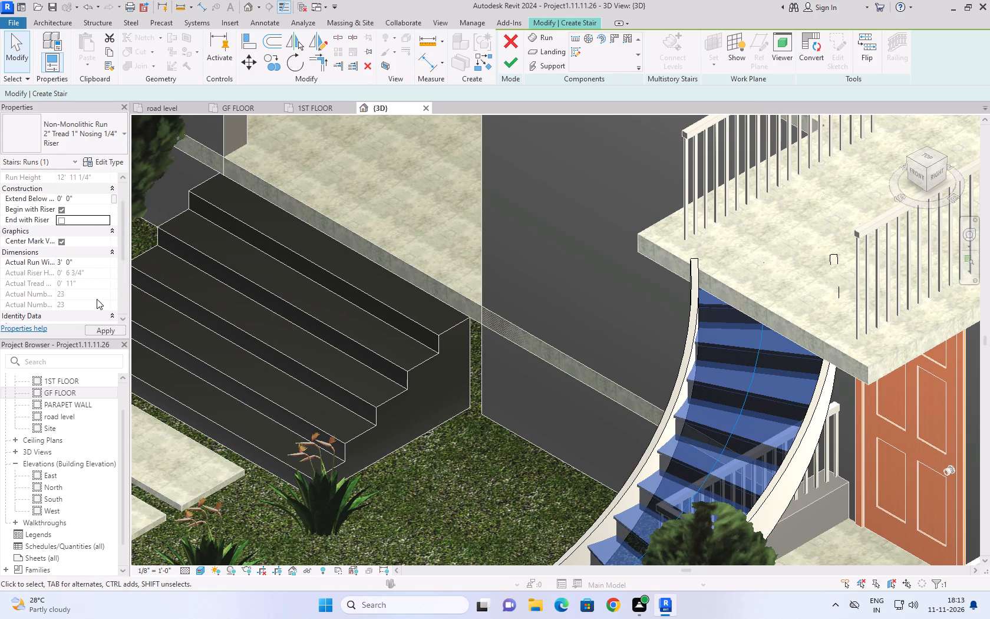
left_click(100, 326)
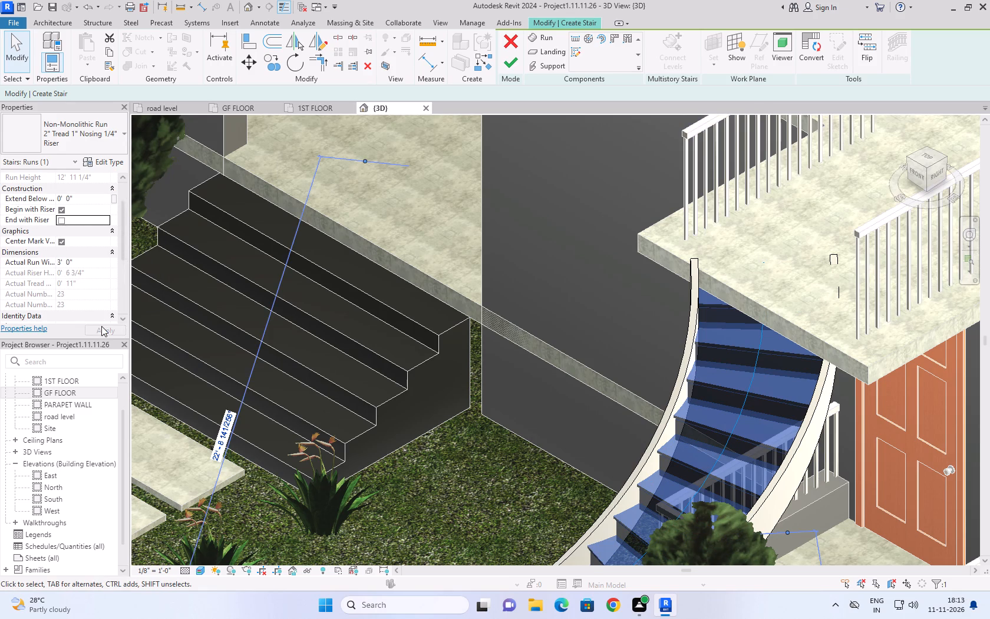
left_click(513, 60)
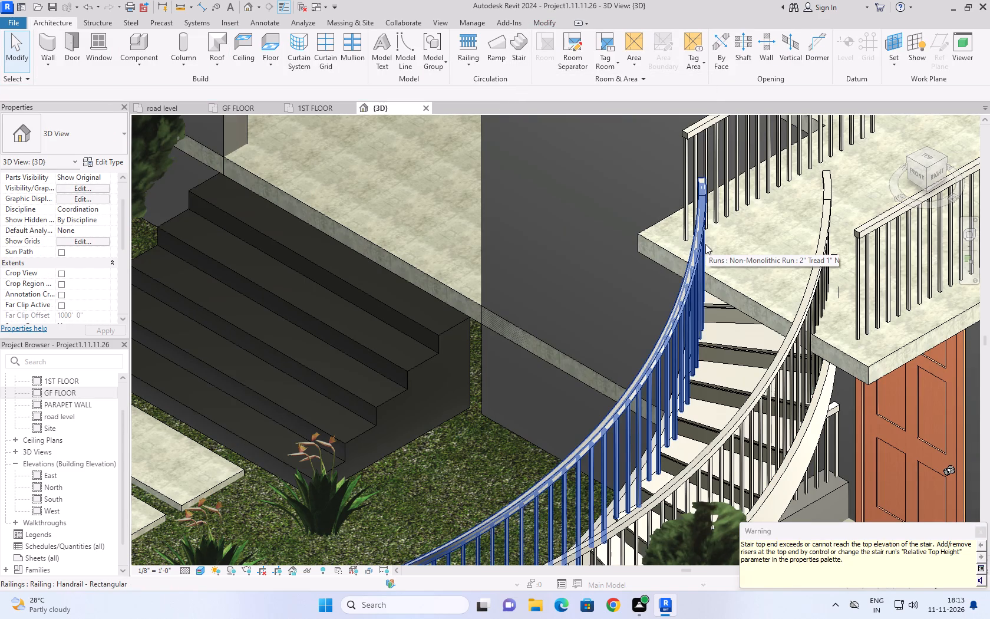
left_click(978, 534)
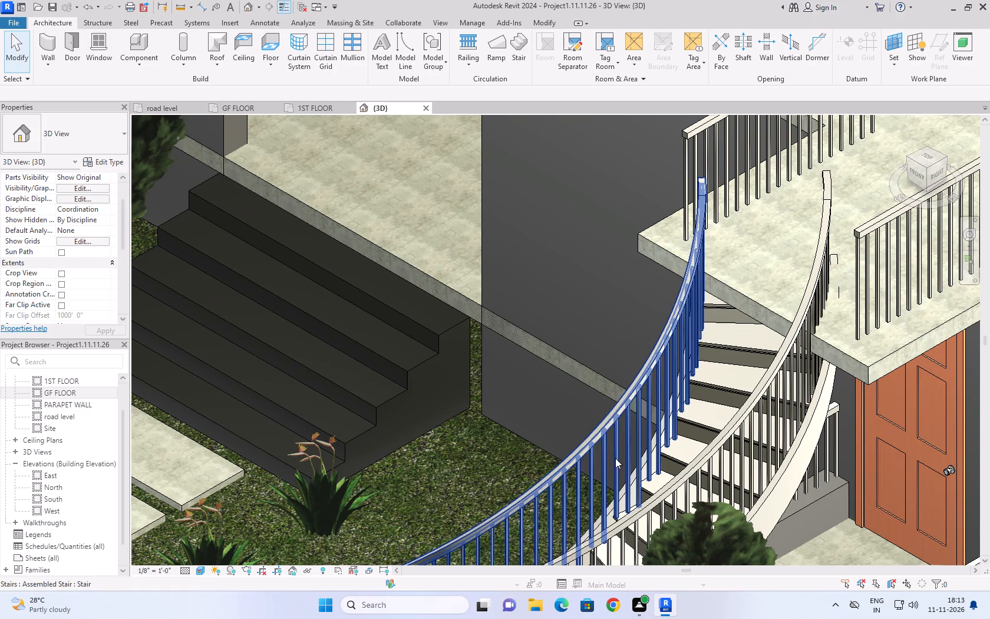
Examine from several angles in the 3D view how the spiral stair and its railings meet the projecting terrace.
middle_click_drag(615, 458, 687, 438, "shift")
middle_click_drag(698, 372, 480, 325)
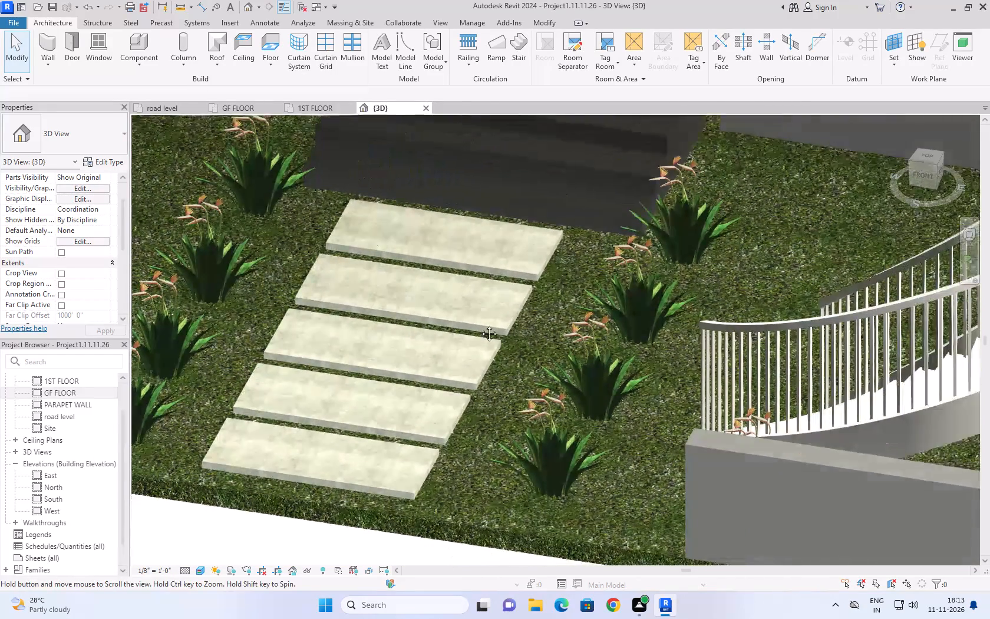
middle_click_drag(480, 325, 449, 321)
middle_click_drag(566, 439, 656, 440)
middle_click_drag(633, 286, 200, 618)
scroll(208, 618, "up", 1)
scroll(516, 314, "down", 9)
middle_click_drag(486, 287, 487, 288, "shift")
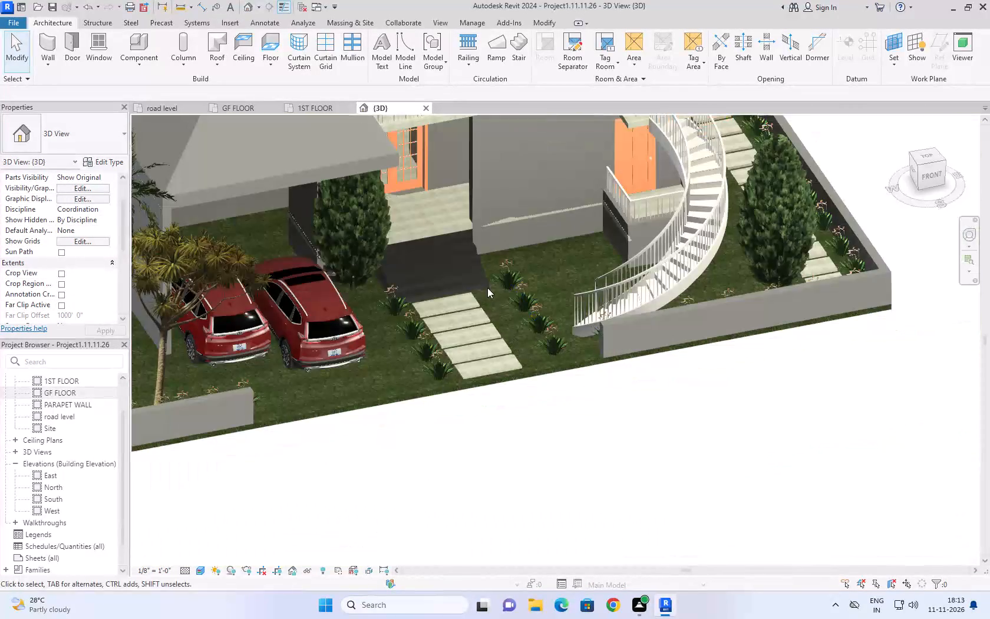
middle_click_drag(487, 288, 613, 308, "shift")
scroll(605, 314, "up", 1, "shift")
scroll(476, 161, "down", 8)
middle_click_drag(467, 167, 522, 498)
scroll(559, 478, "up", 8)
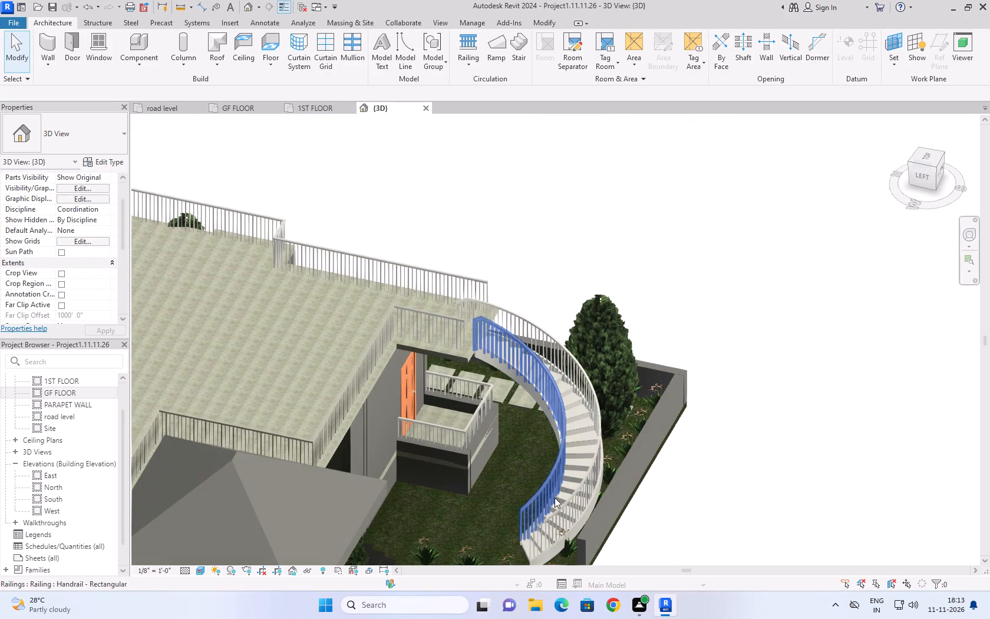
scroll(487, 350, "up", 10)
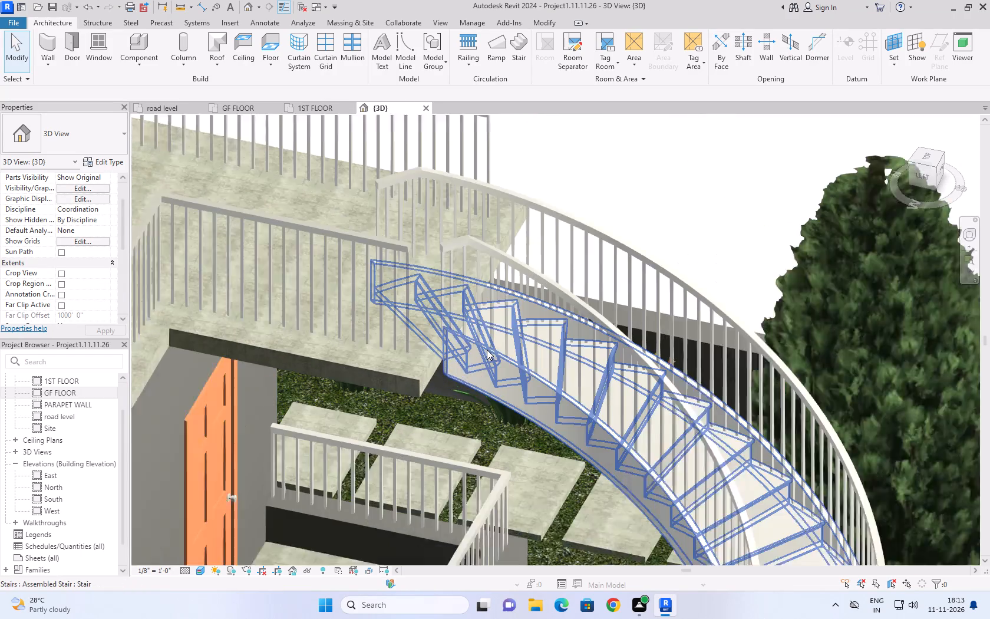
middle_click_drag(659, 189, 636, 284, "shift")
scroll(656, 216, "down", 1, "shift")
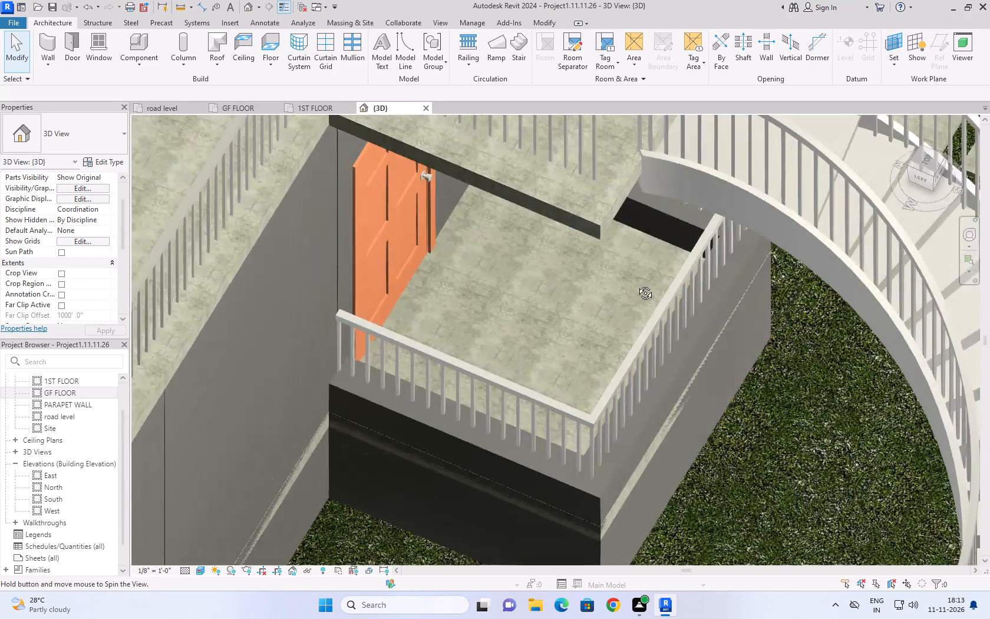
middle_click_drag(636, 284, 626, 289, "shift")
scroll(632, 271, "down", 8)
middle_click_drag(851, 305, 830, 315, "shift")
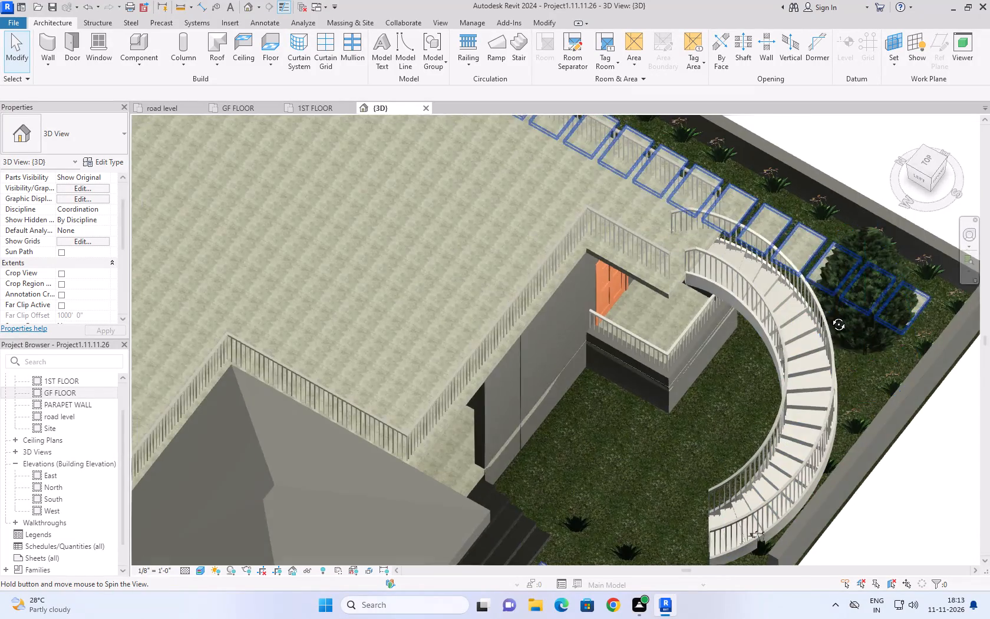
middle_click_drag(830, 315, 811, 319, "shift")
scroll(821, 391, "up", 8)
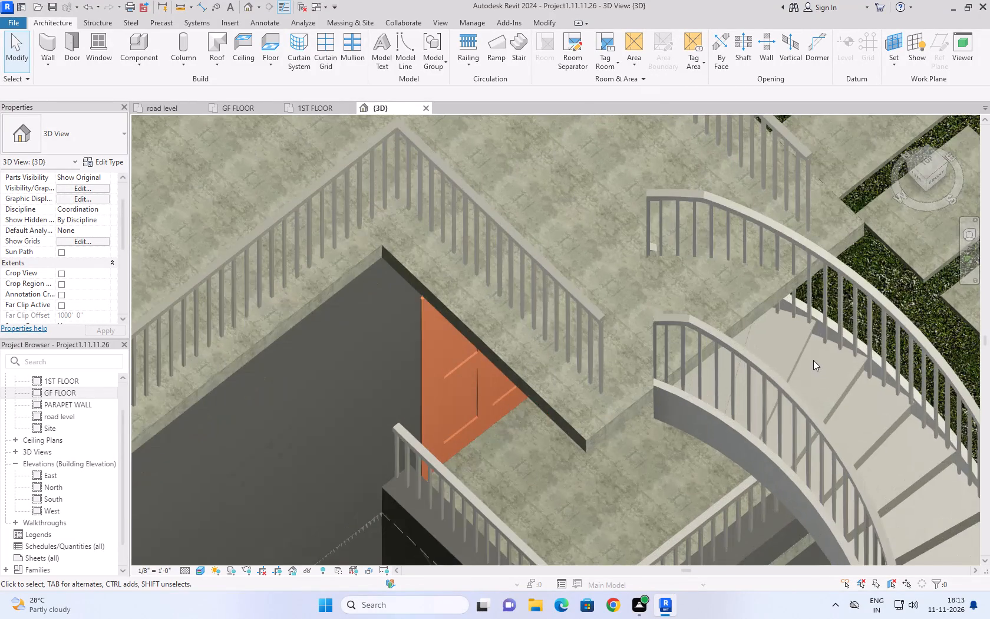
scroll(813, 360, "up", 2)
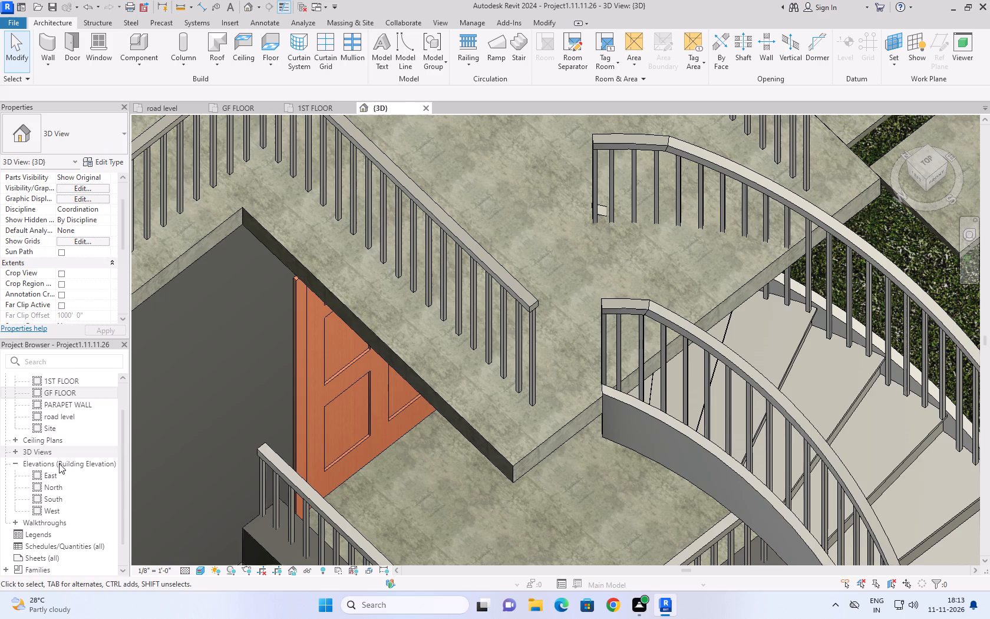
Check the spiral stair against the house and floor levels in the South, North and East elevations.
double_click(64, 501)
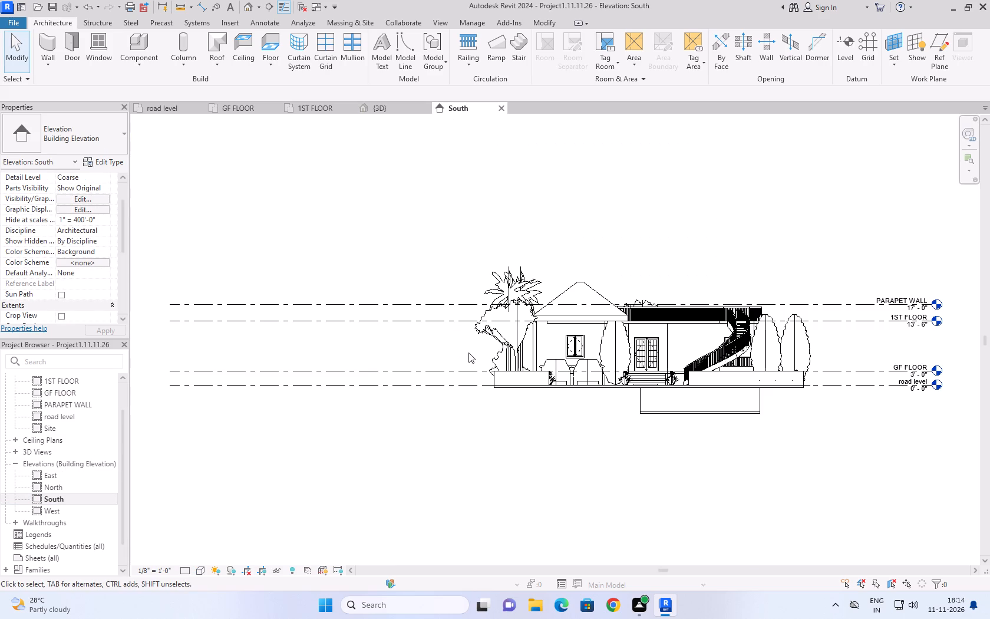
scroll(797, 427, "up", 10)
scroll(741, 363, "down", 10)
left_click(798, 279)
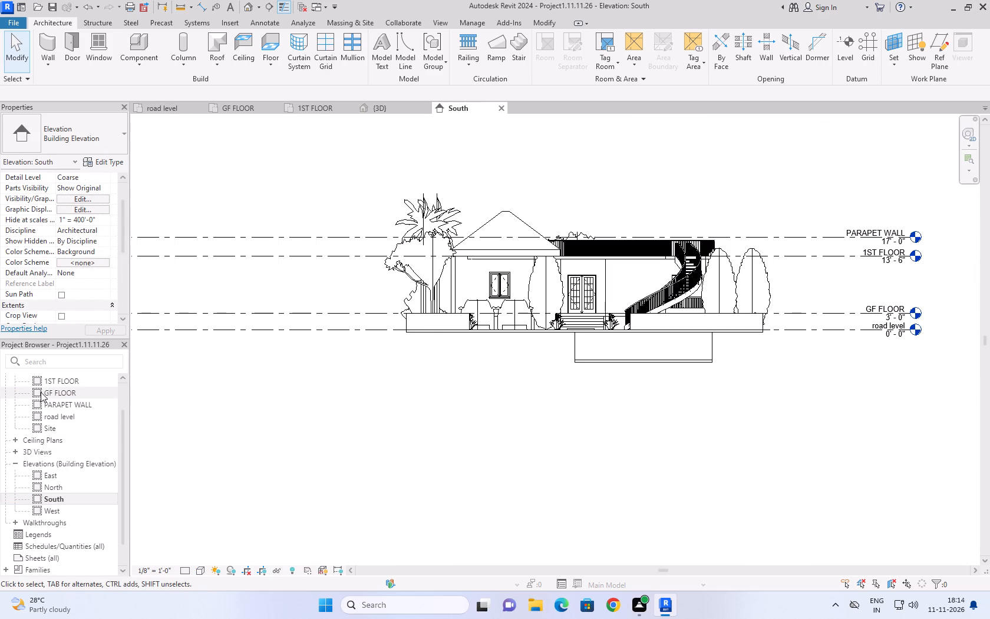
double_click(55, 486)
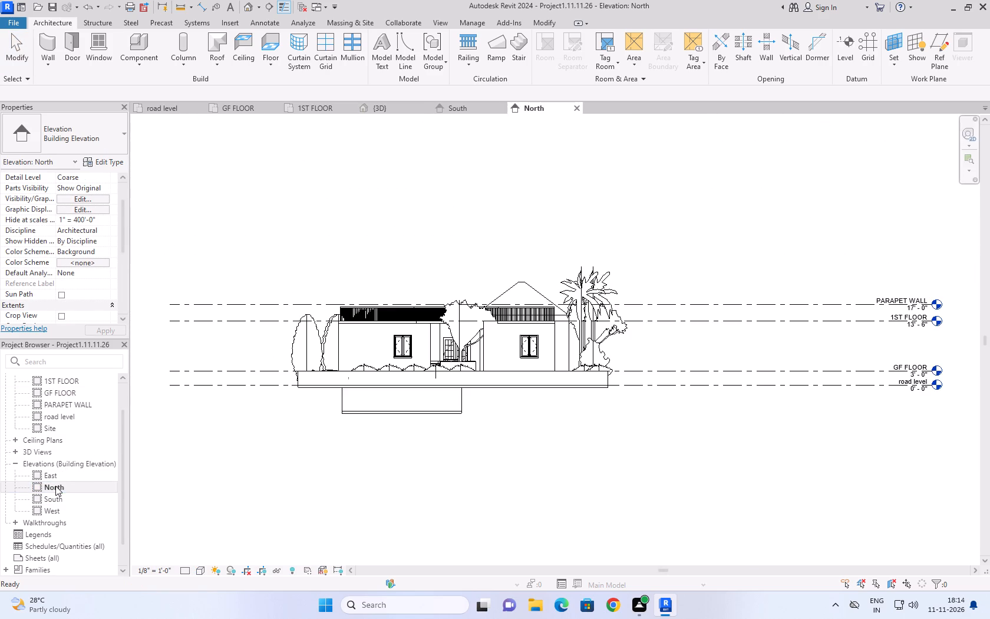
double_click(47, 476)
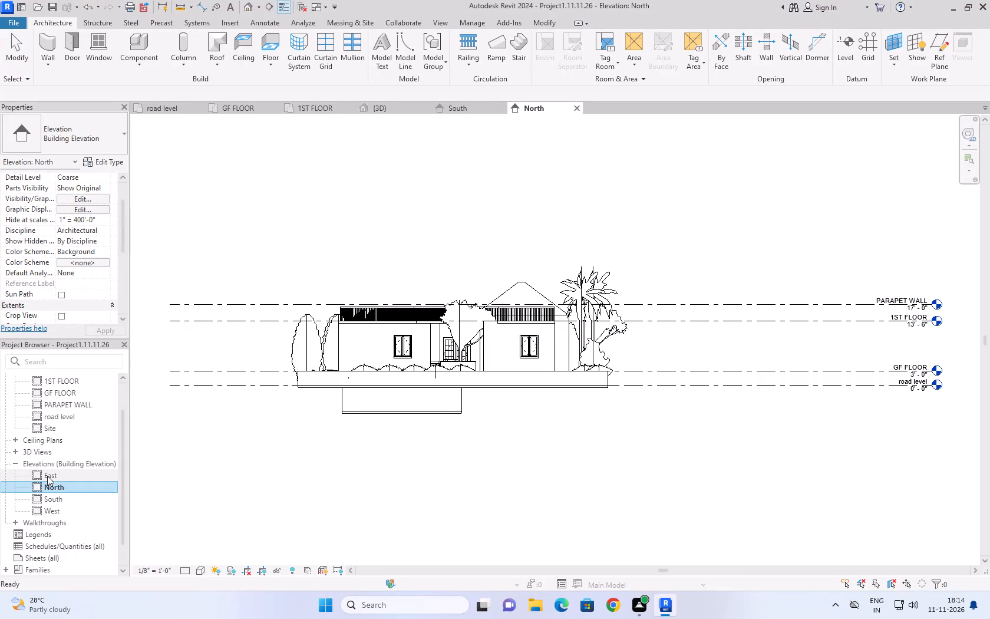
triple_click(49, 473)
left_click(49, 473)
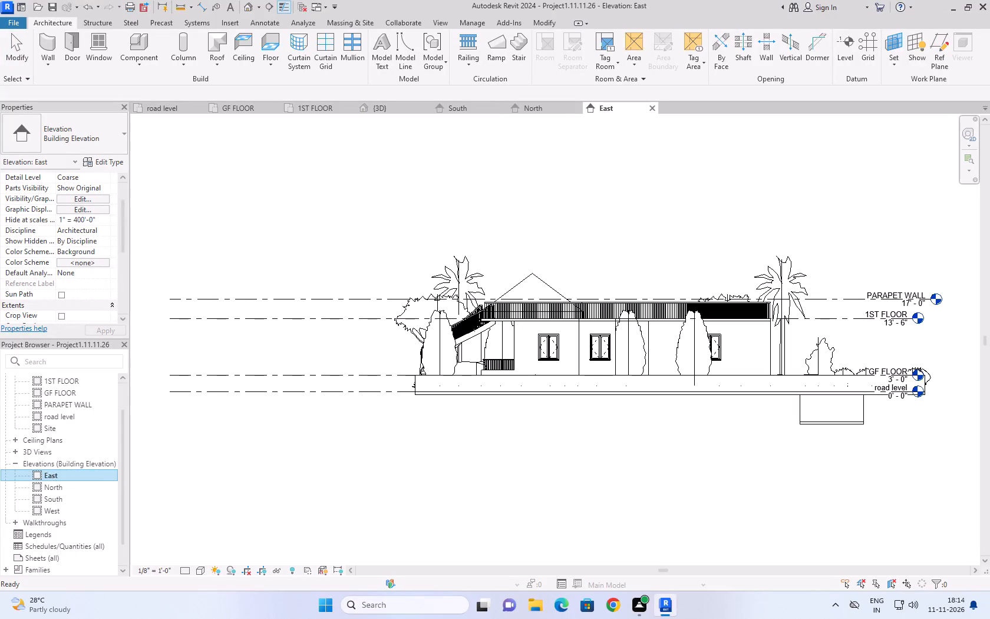
Set the West elevation's visual style to Wireframe and examine where the top of the spiral stair meets the terrace edge.
double_click(54, 511)
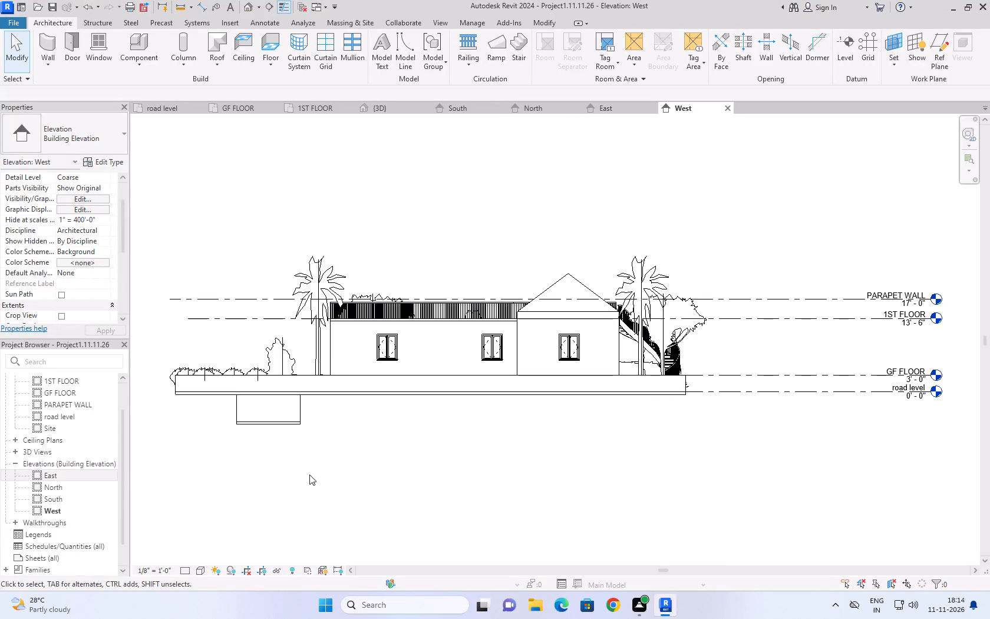
left_click(198, 567)
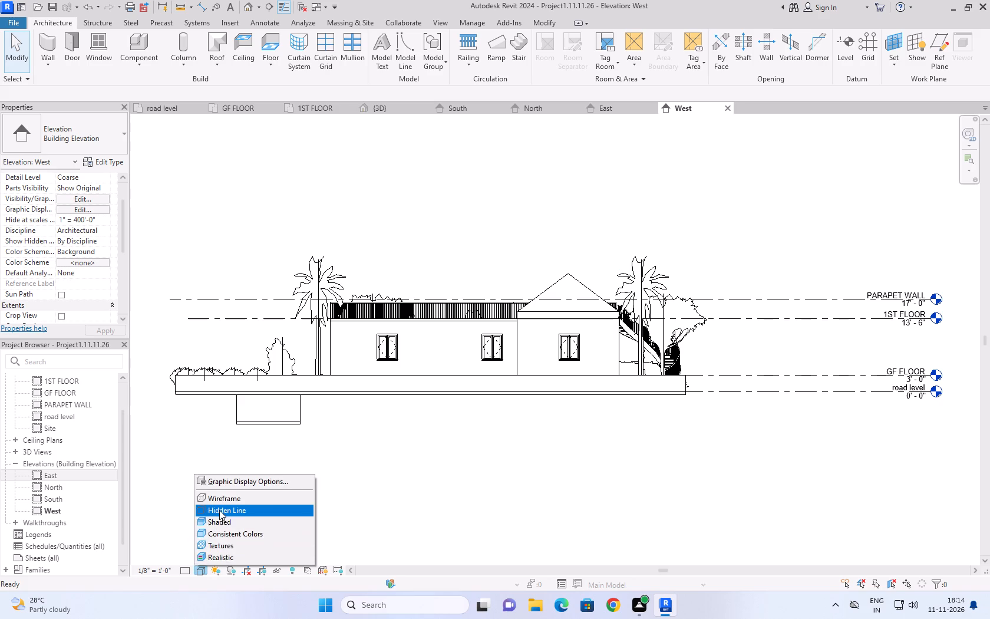
left_click(219, 510)
left_click(201, 574)
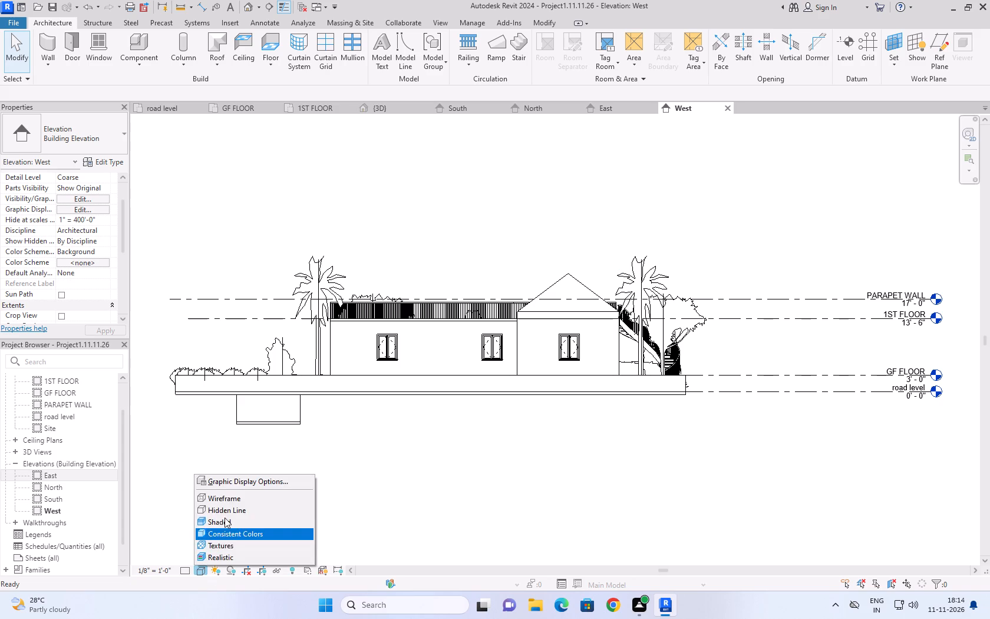
left_click(230, 499)
scroll(618, 360, "up", 2)
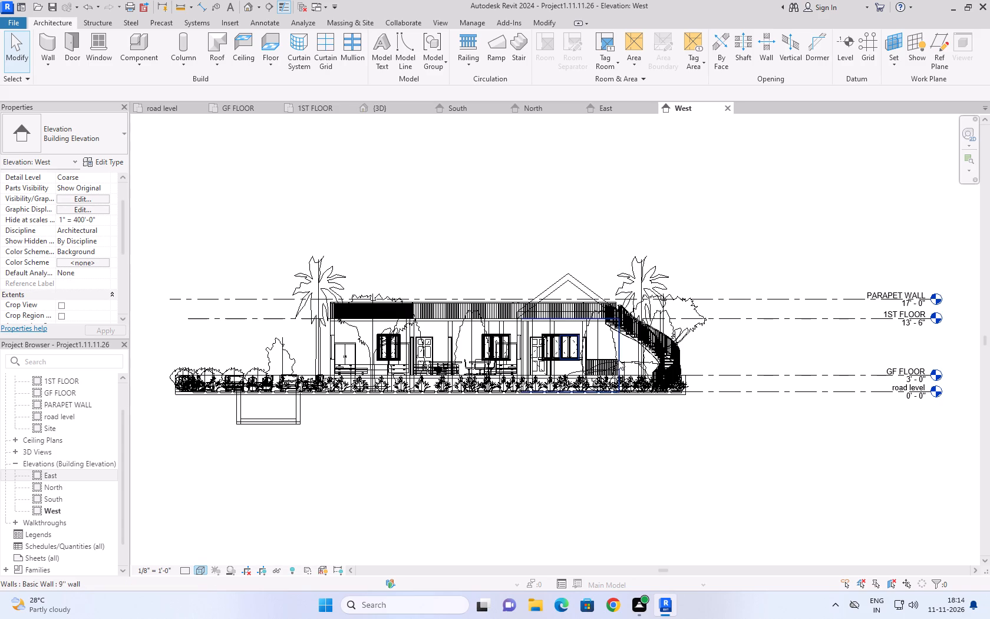
scroll(618, 360, "up", 10)
middle_click_drag(645, 304, 641, 462)
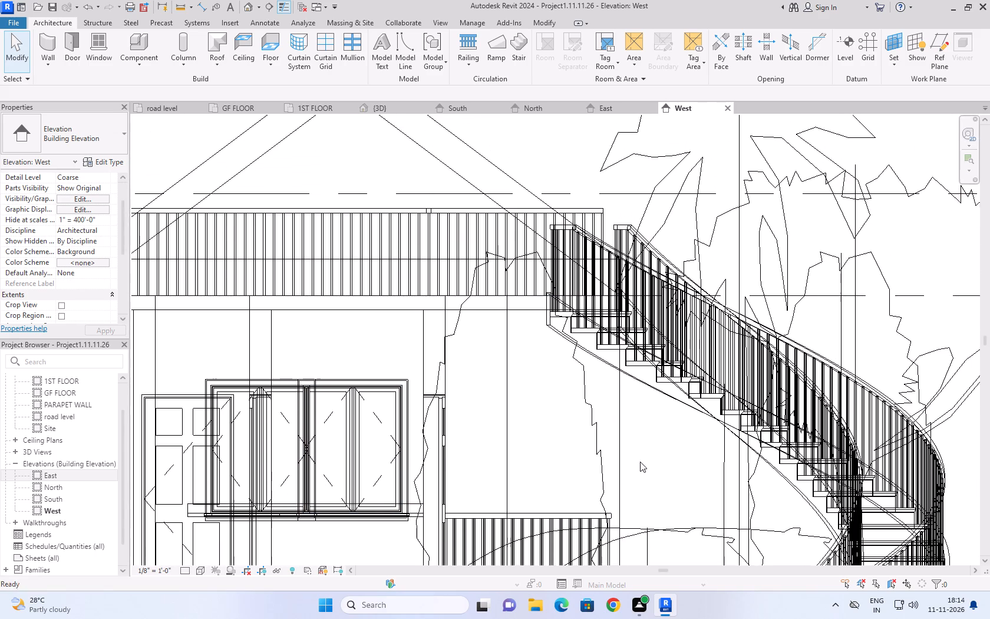
scroll(503, 319, "up", 5)
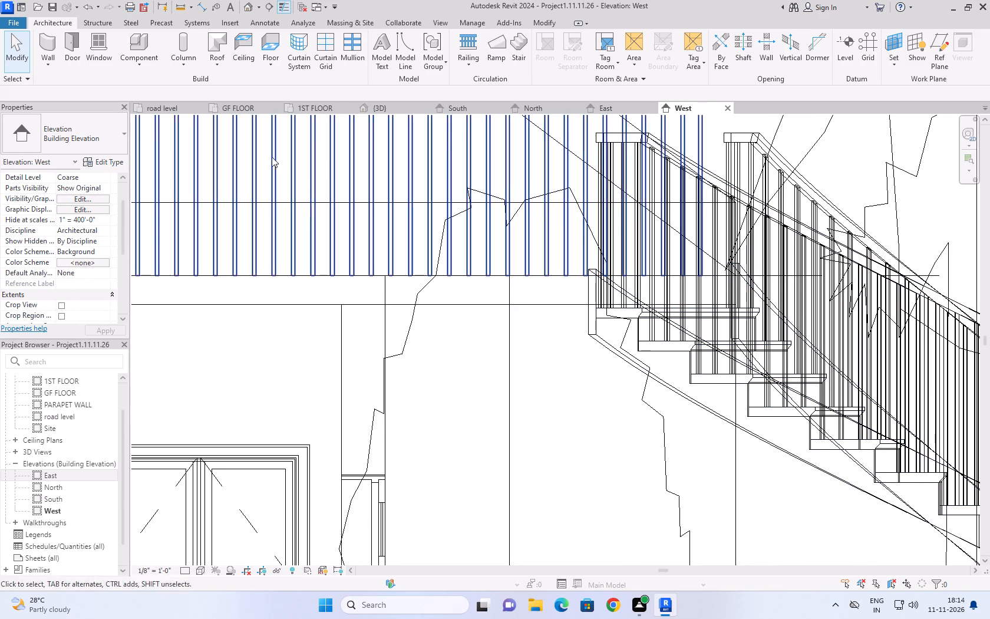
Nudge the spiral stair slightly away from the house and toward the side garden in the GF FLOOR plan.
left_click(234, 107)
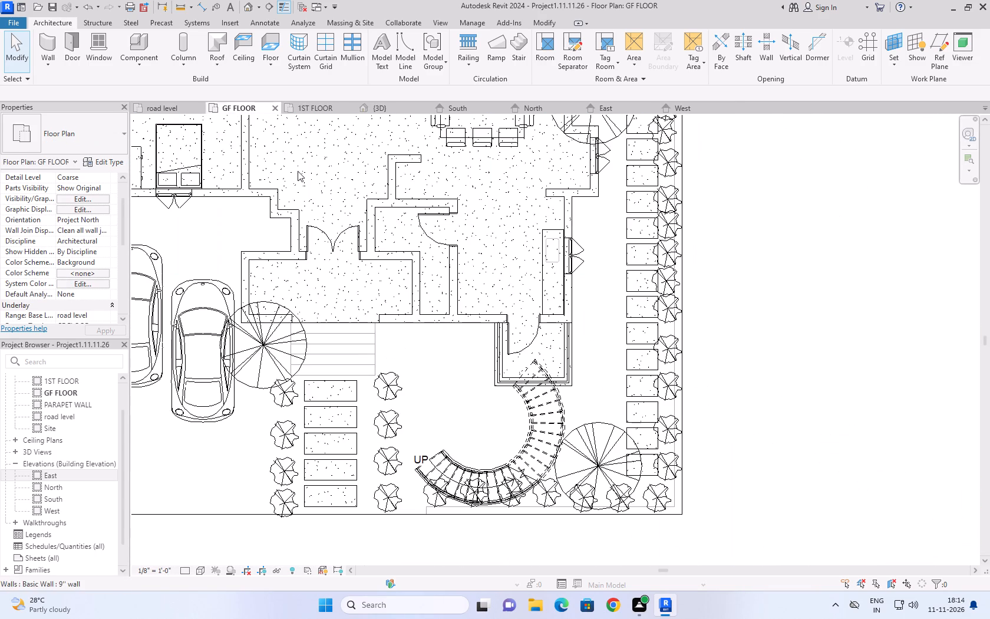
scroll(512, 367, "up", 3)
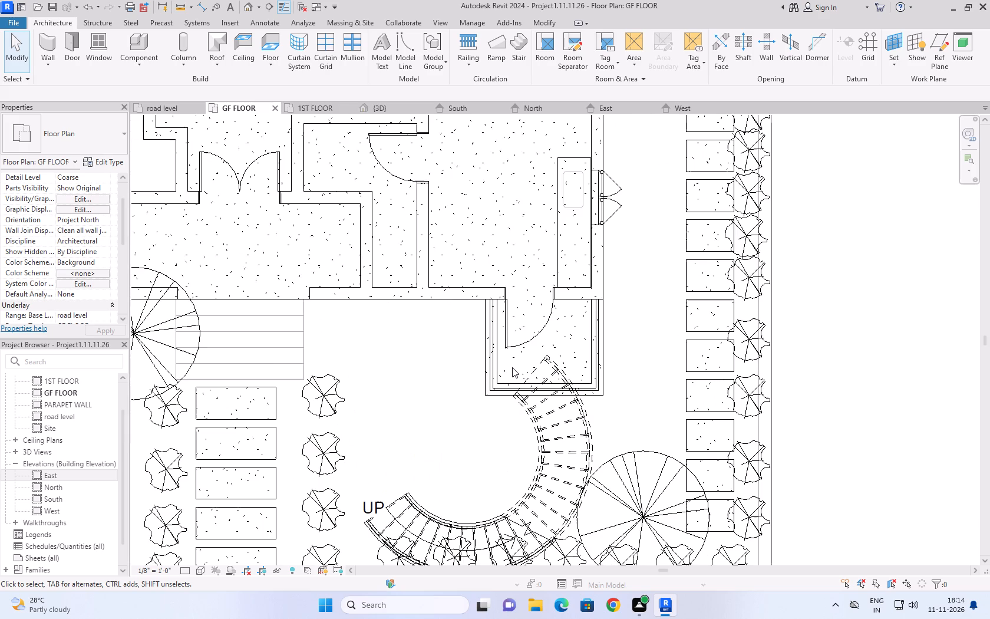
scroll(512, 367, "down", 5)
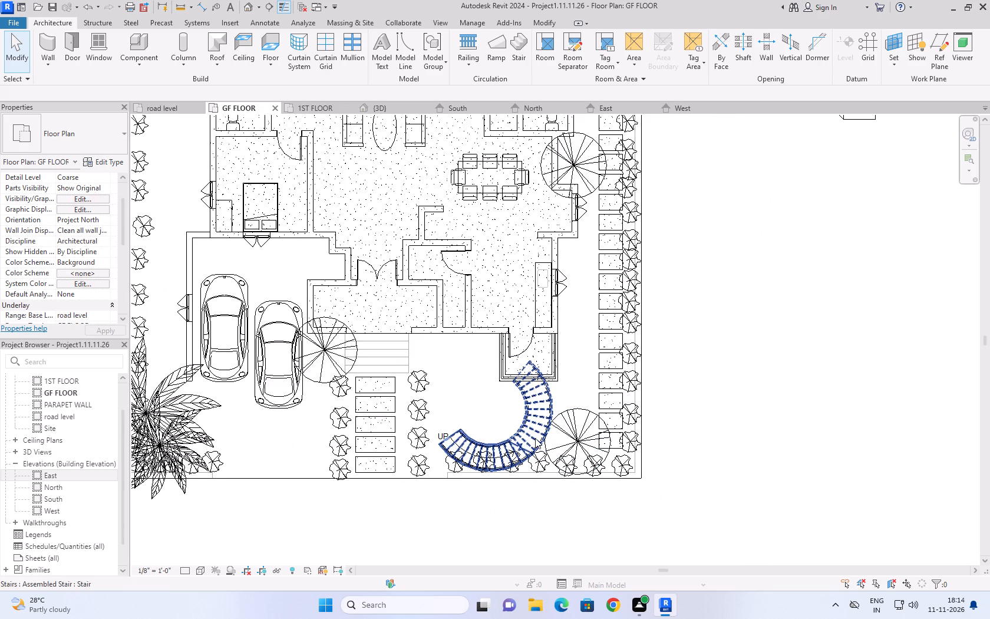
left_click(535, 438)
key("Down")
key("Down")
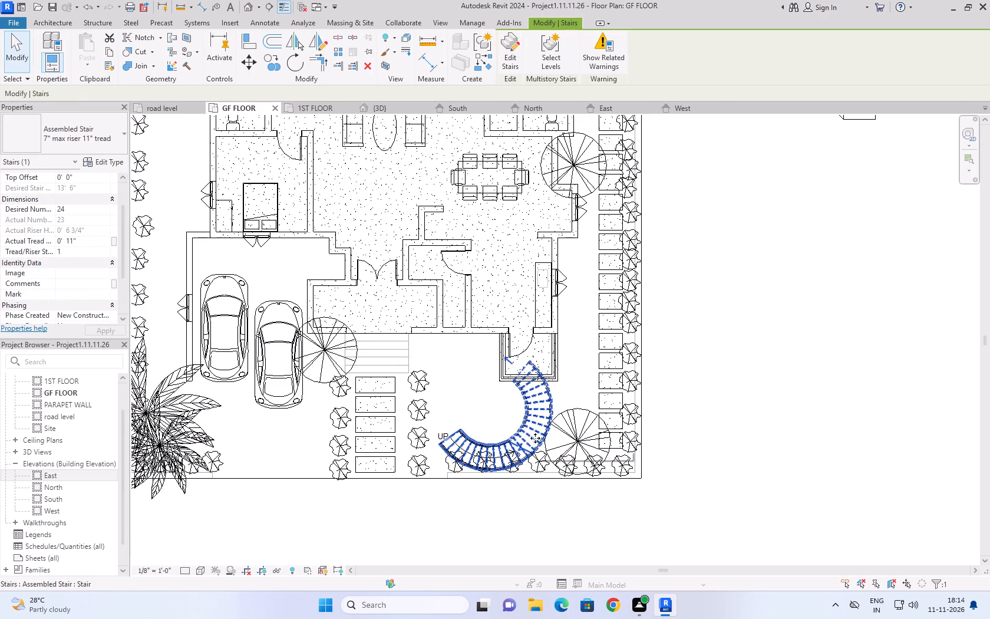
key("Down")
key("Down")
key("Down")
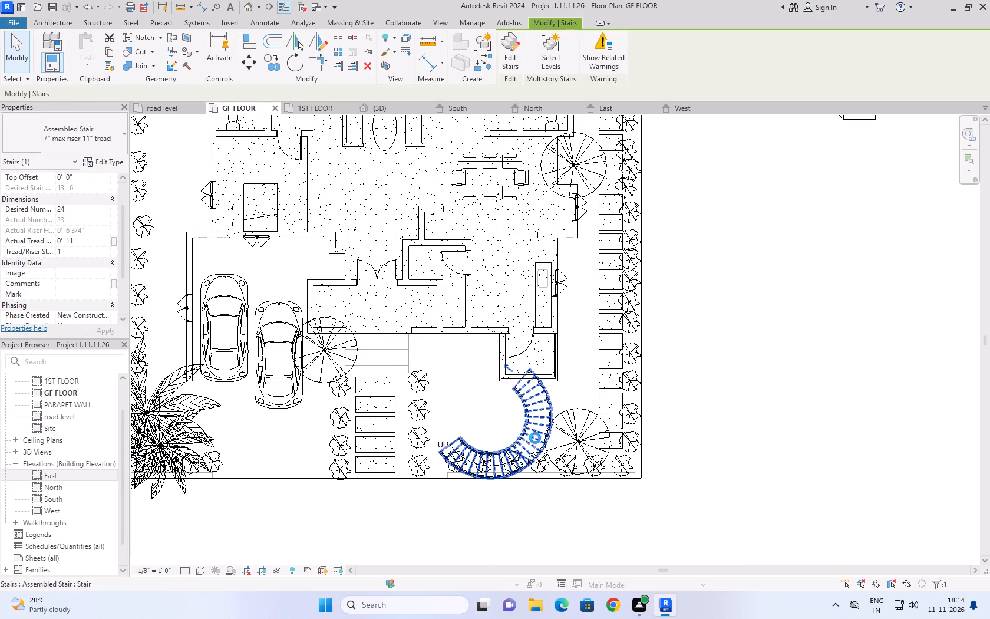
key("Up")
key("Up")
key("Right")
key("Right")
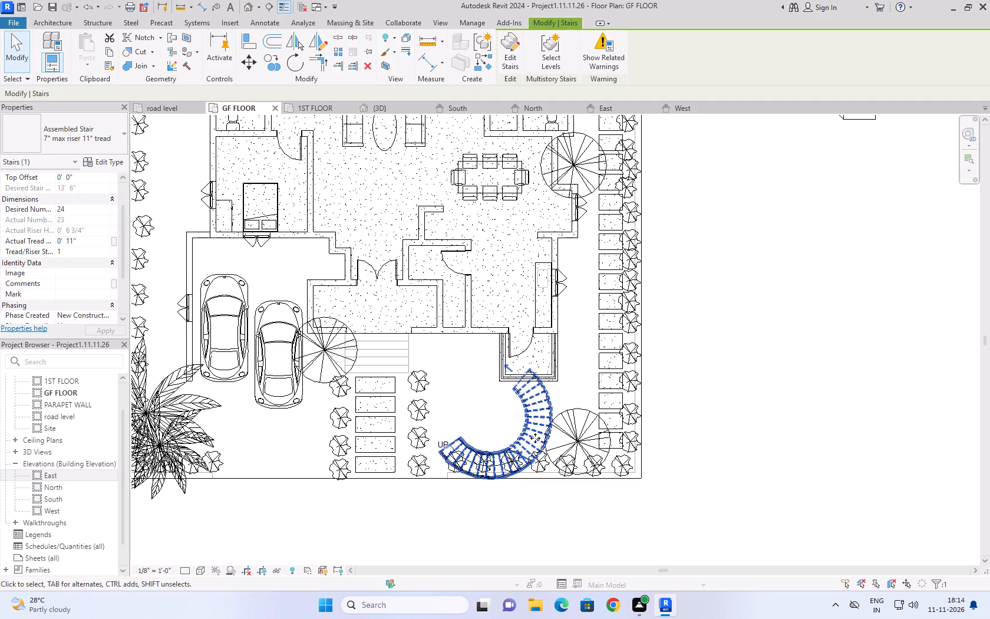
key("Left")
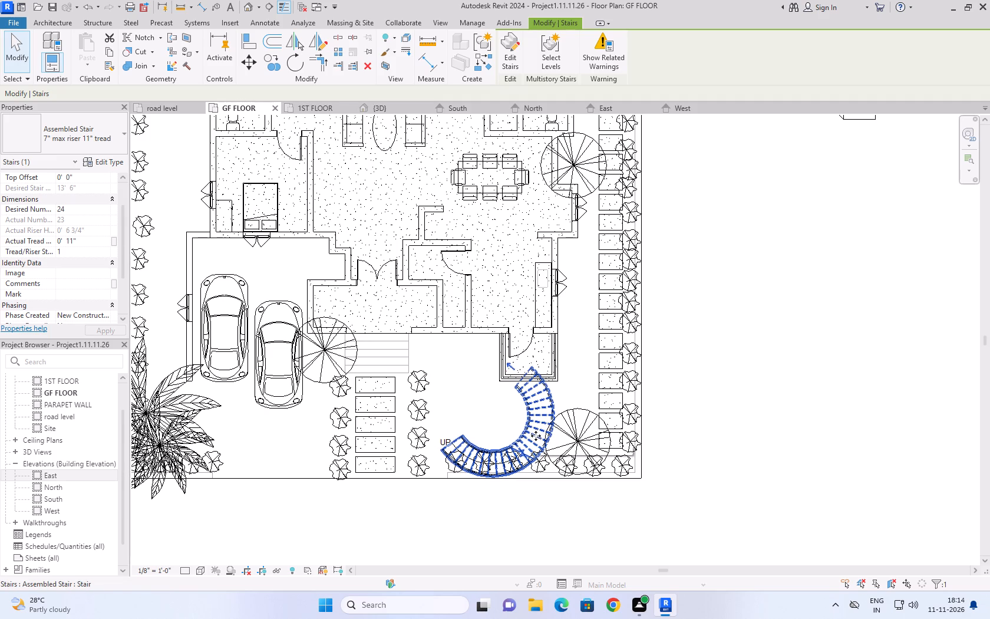
Check the spiral stair's position against the terrace opening in the 3D view and the South elevation.
left_click(380, 108)
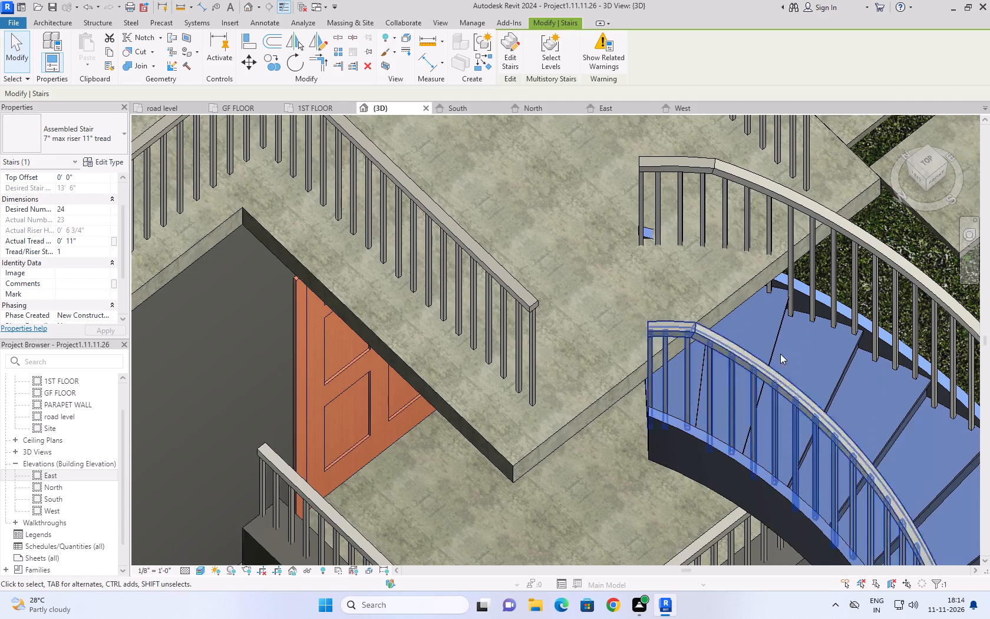
scroll(895, 302, "down", 6)
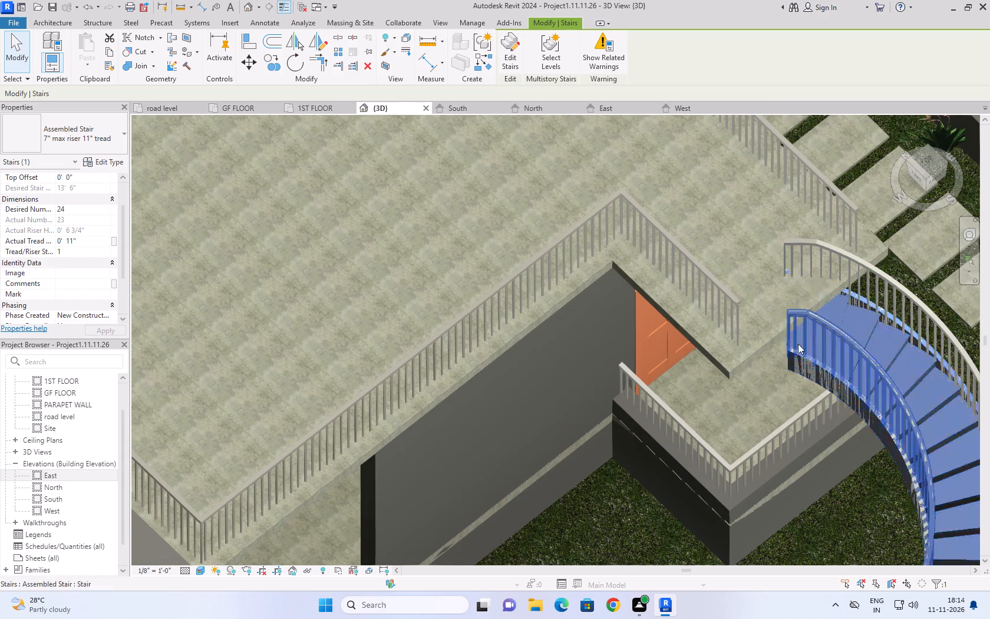
scroll(452, 94, "down", 4)
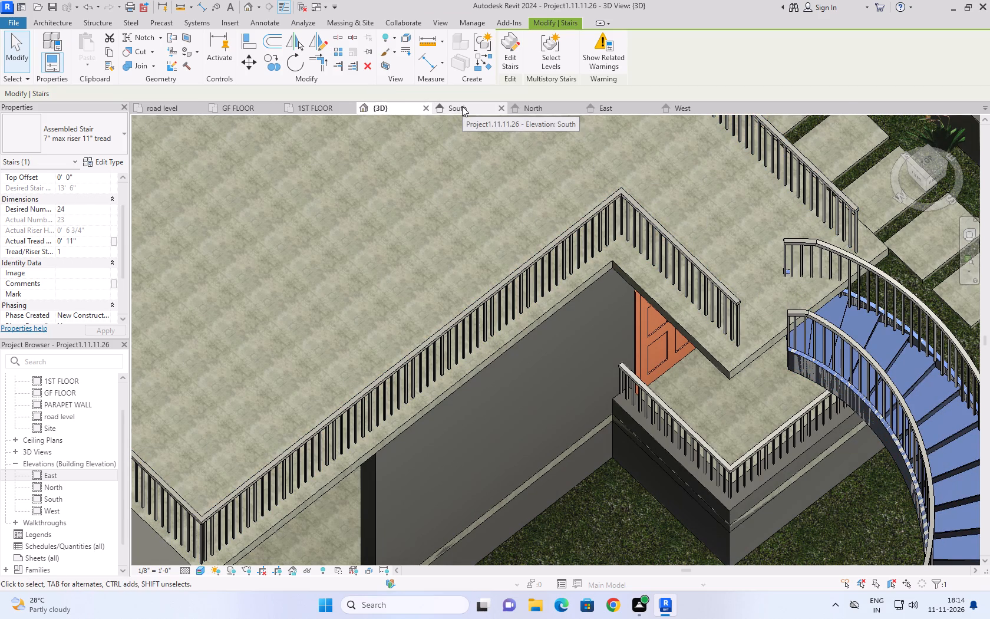
left_click(462, 106)
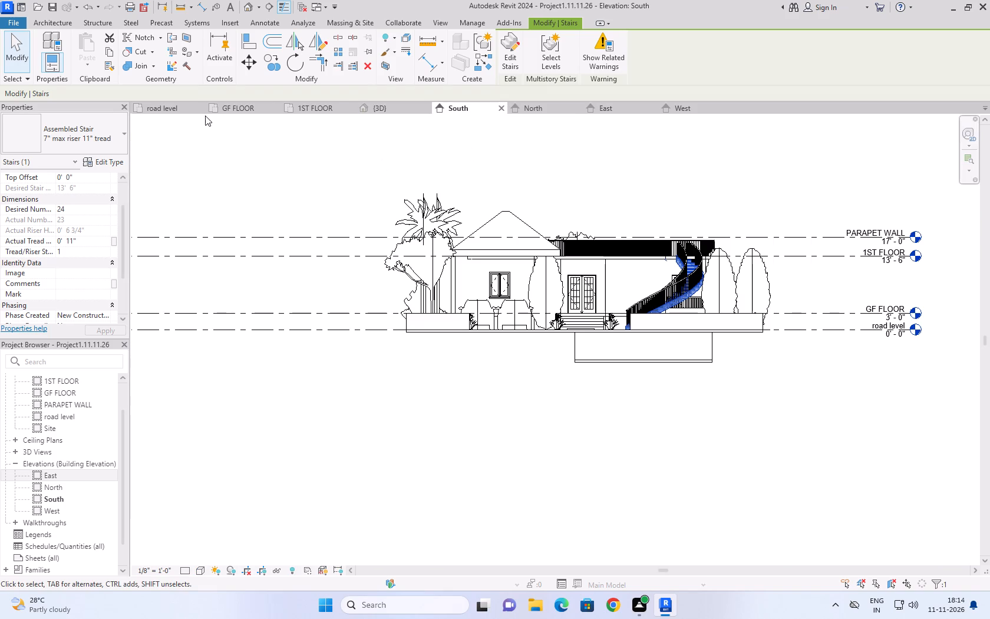
Open the spiral stair for editing in the road level plan and delete its existing run.
left_click(167, 109)
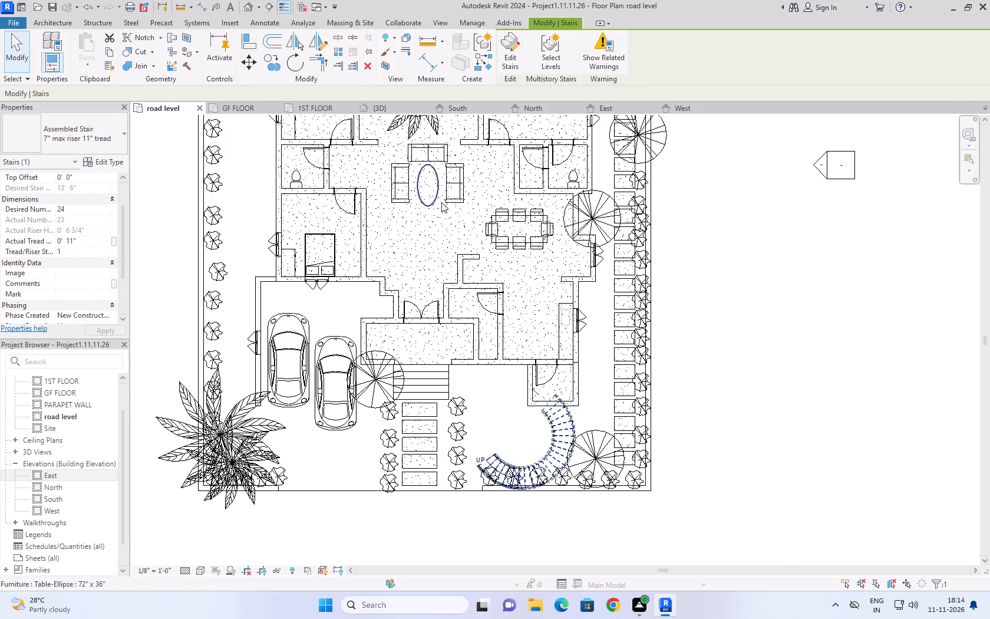
scroll(705, 314, "down", 3)
left_click(615, 390)
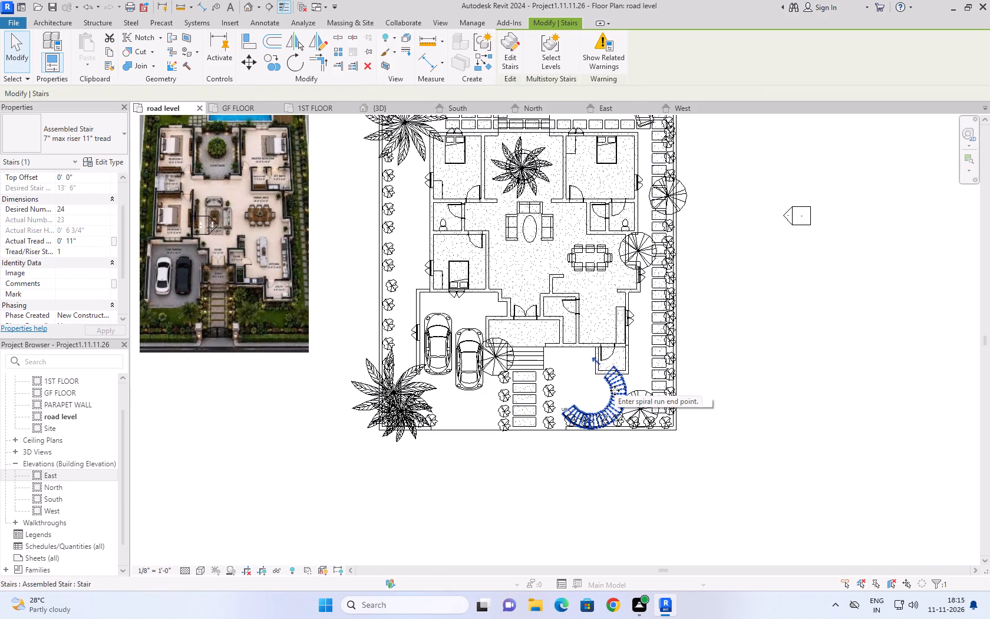
left_click(520, 64)
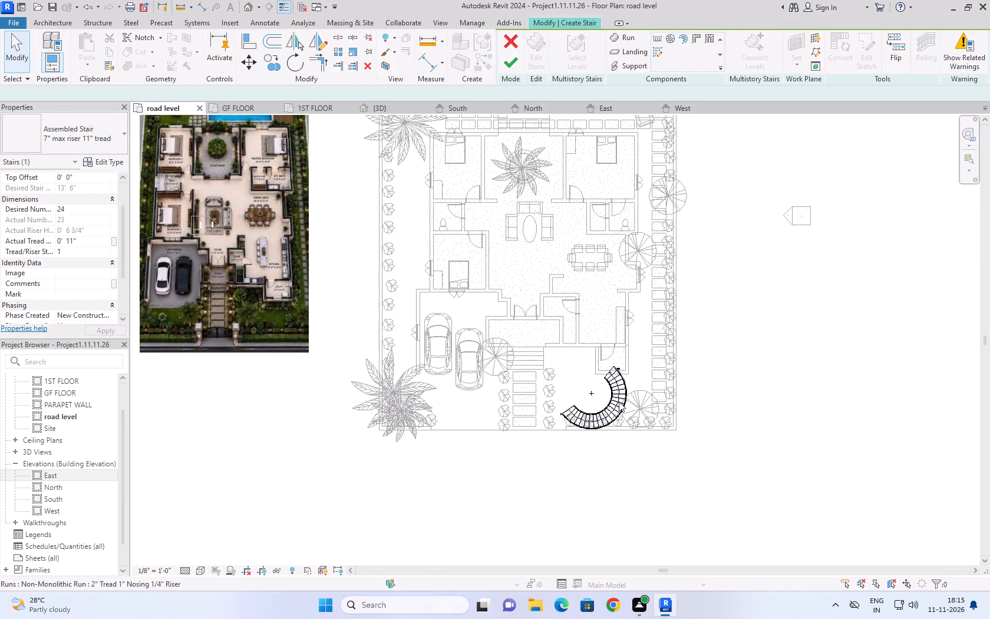
left_click_drag(615, 381, 615, 390)
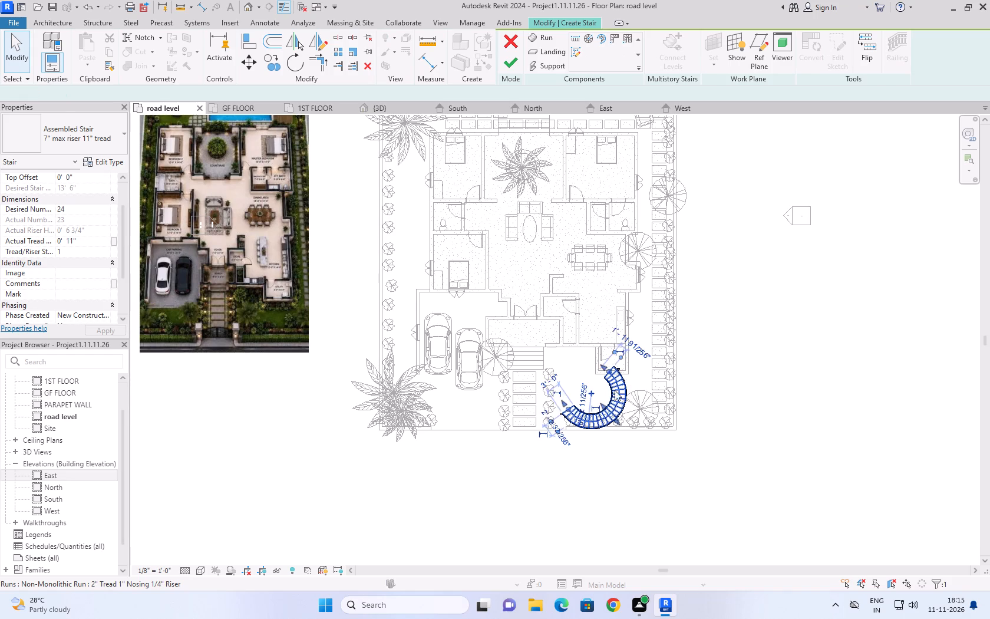
left_click_drag(615, 390, 580, 348)
double_click(584, 348)
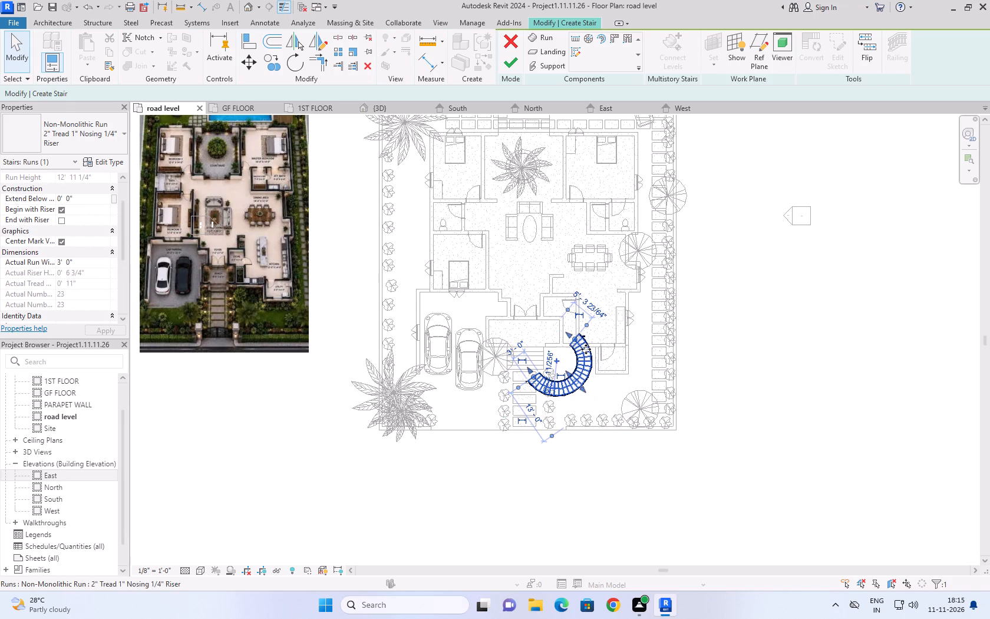
key("Delete")
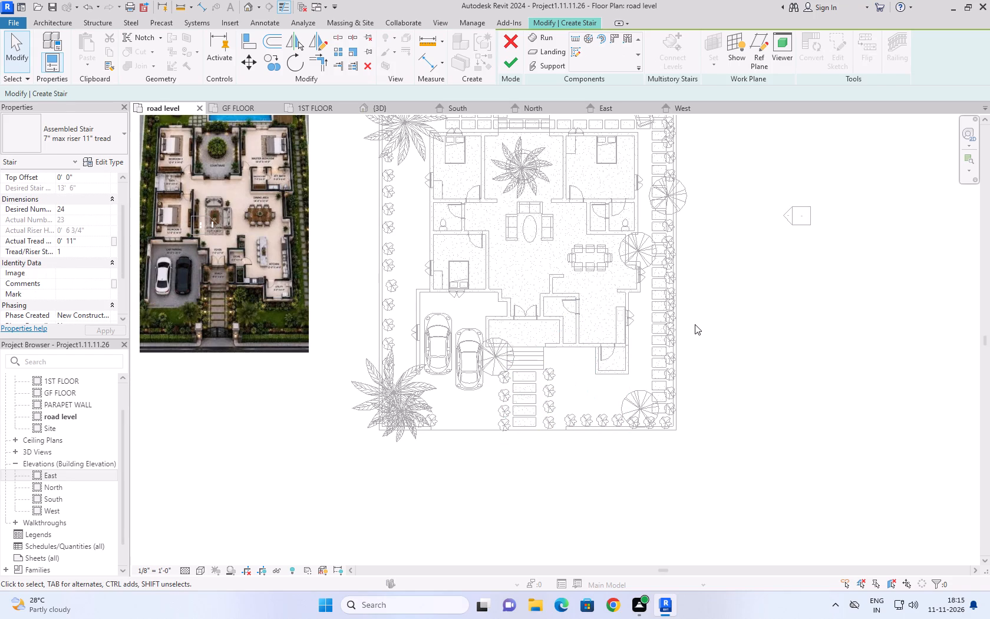
Draw a 3'-0" wide full-step spiral run of about 5'-3" radius, centred beside the projecting kitchen porch, and finish the stair.
left_click(589, 39)
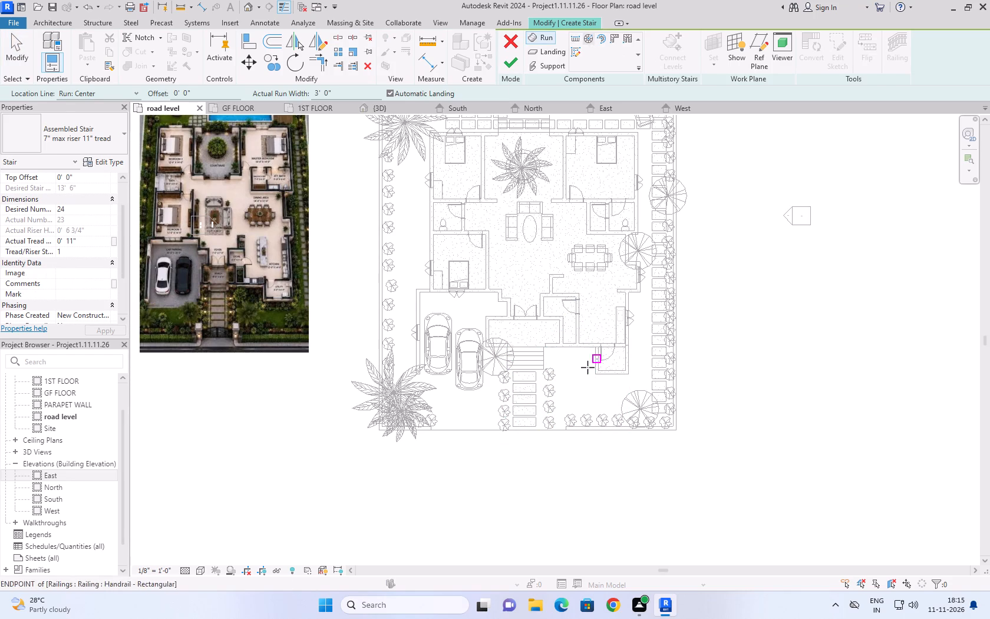
left_click(573, 356)
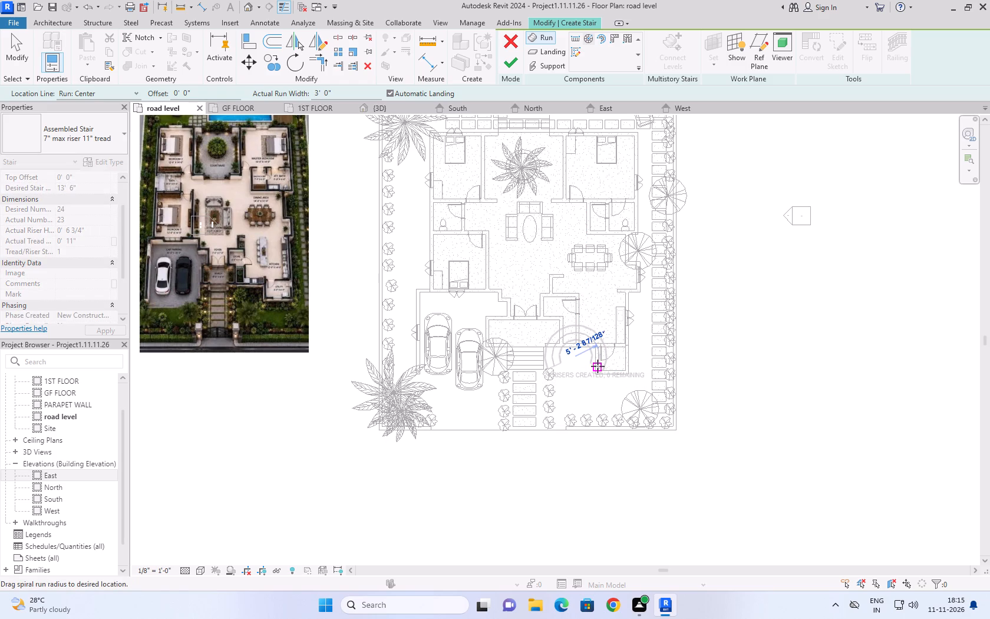
left_click(598, 366)
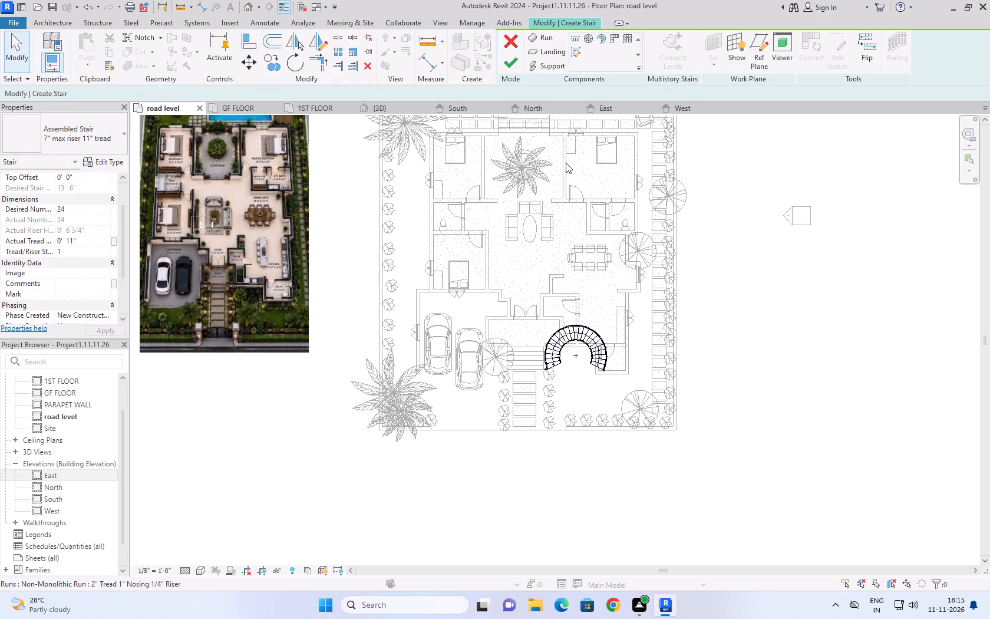
left_click(516, 60)
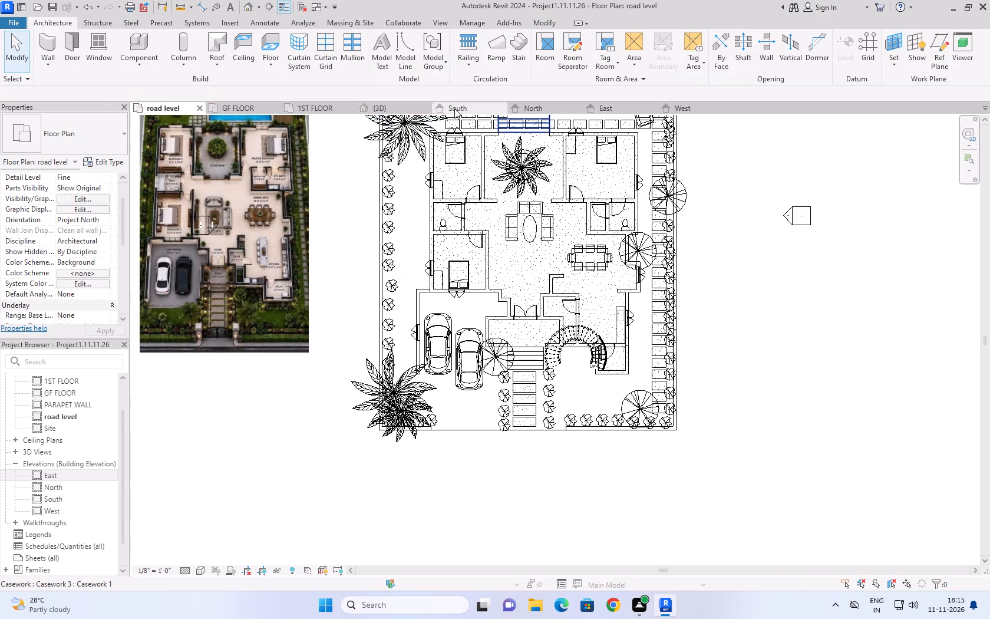
Nudge the new spiral stair's inner railing slightly in the 3D view and look over the stair against the house.
left_click(405, 110)
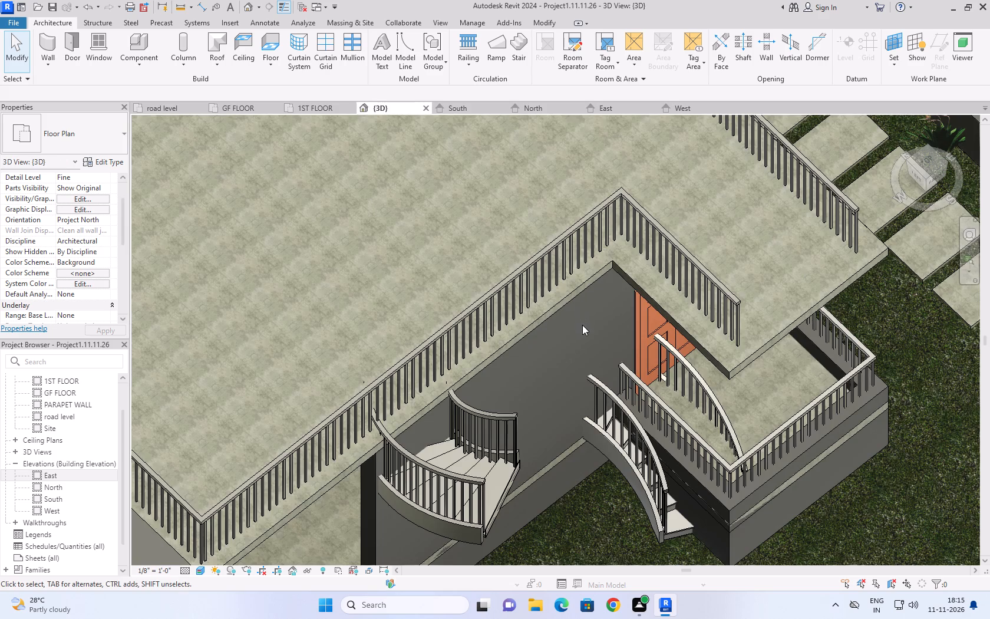
left_click(498, 431)
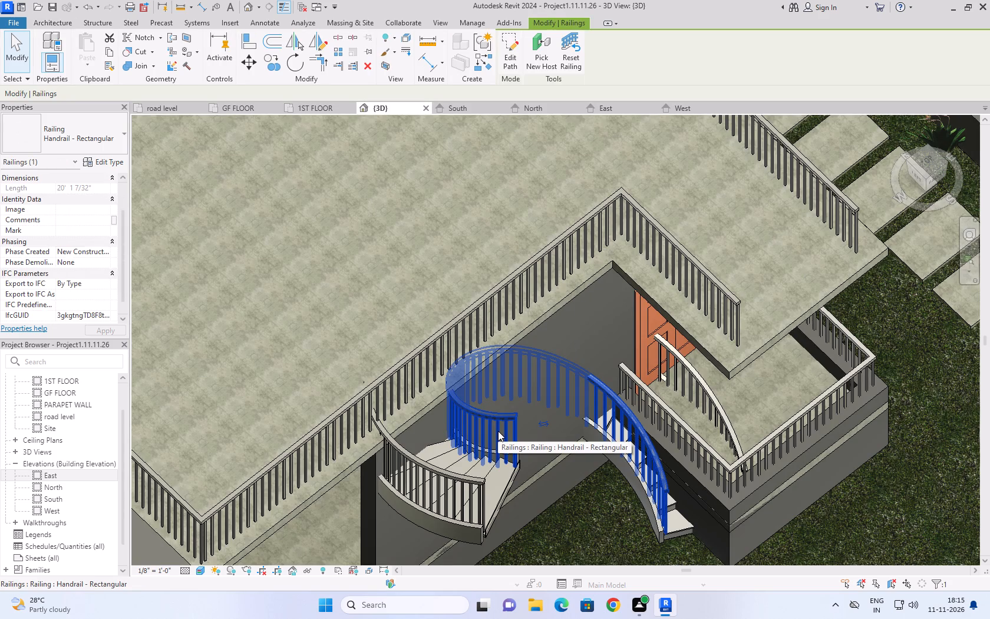
key("Down")
key("Down")
key("Down")
key("Down")
scroll(567, 399, "down", 8)
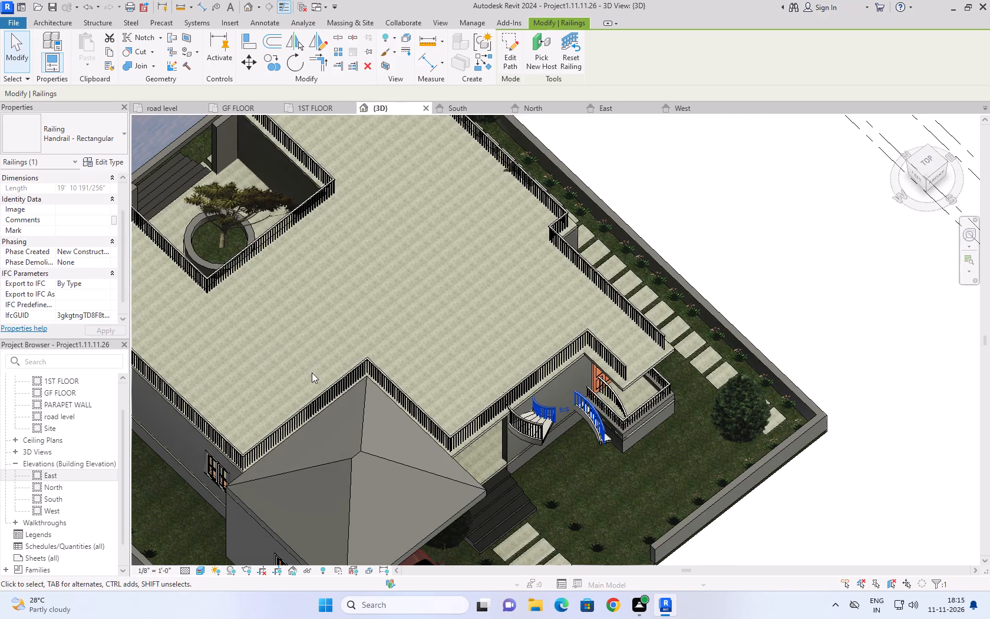
Close the 3D, South, North and East views and return to the road level plan.
left_click(428, 107)
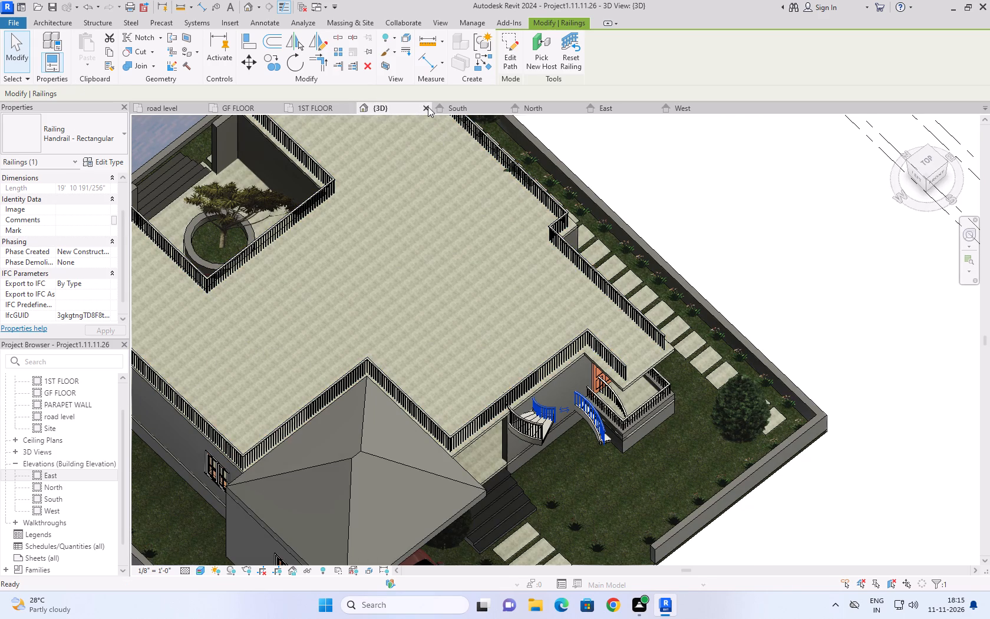
left_click(428, 107)
left_click(428, 107)
left_click(428, 107)
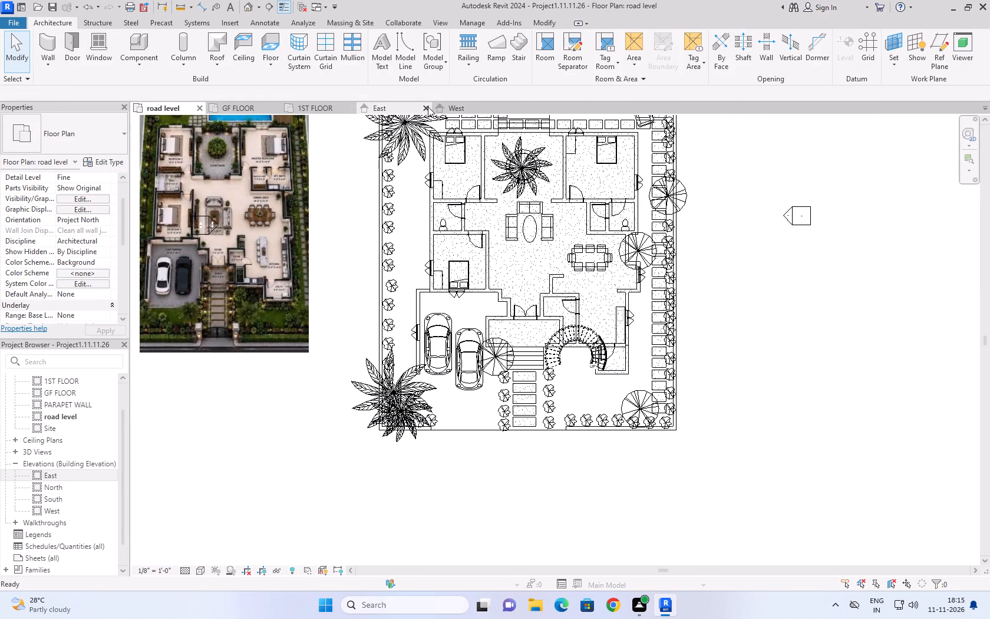
left_click(428, 107)
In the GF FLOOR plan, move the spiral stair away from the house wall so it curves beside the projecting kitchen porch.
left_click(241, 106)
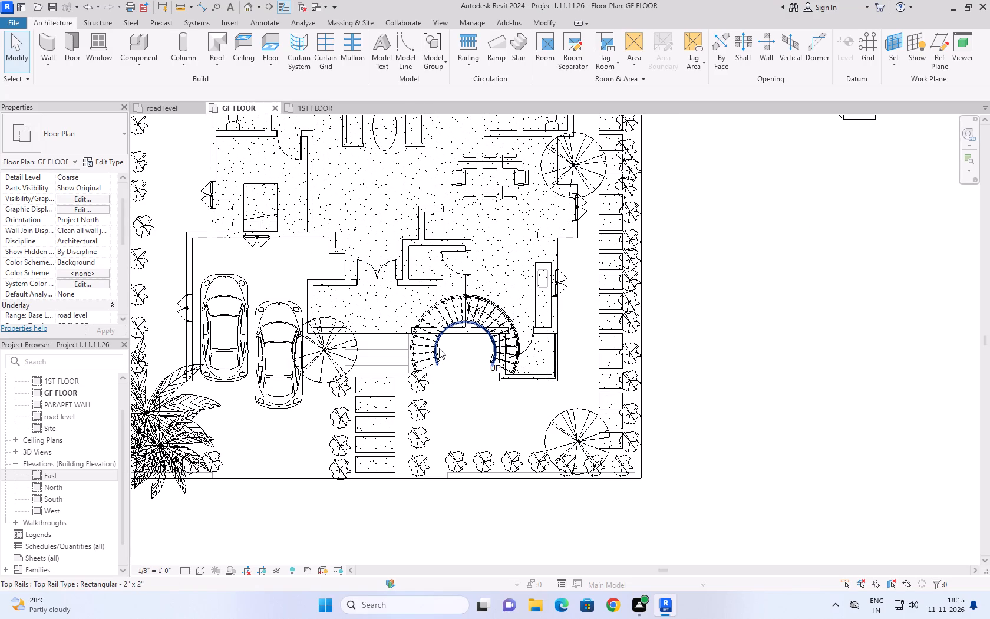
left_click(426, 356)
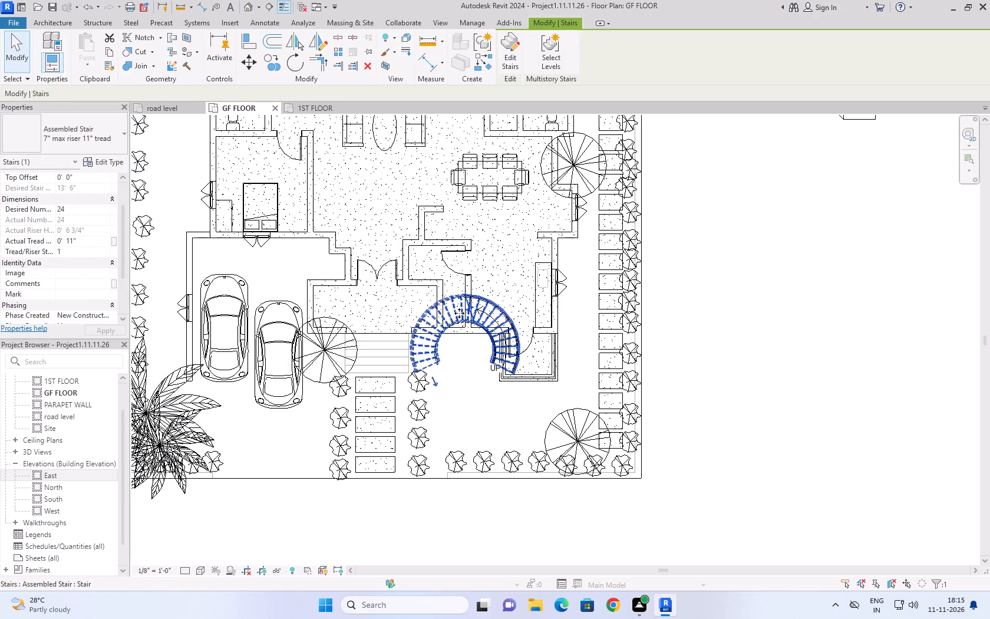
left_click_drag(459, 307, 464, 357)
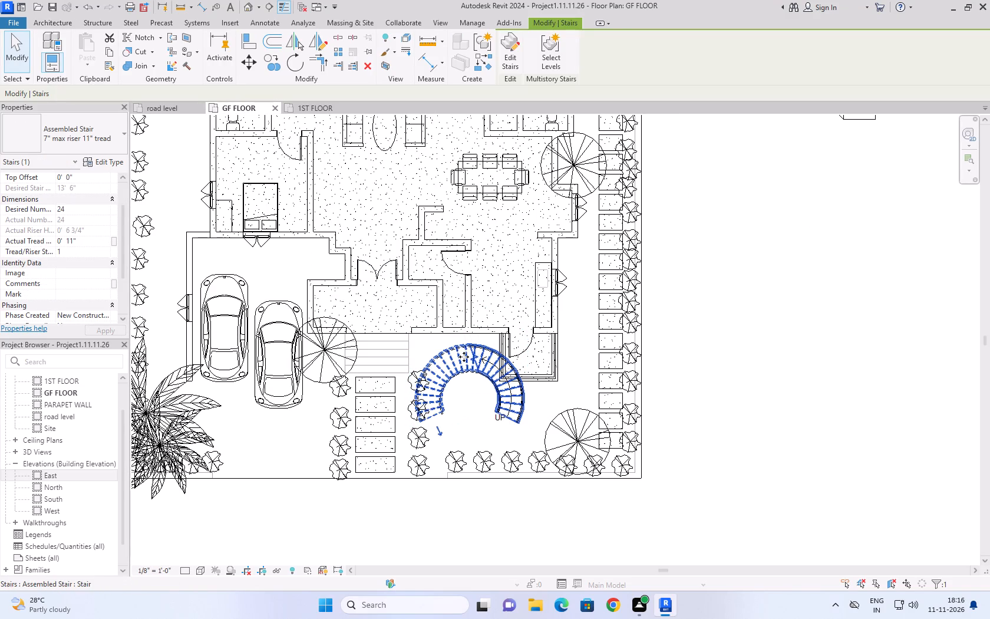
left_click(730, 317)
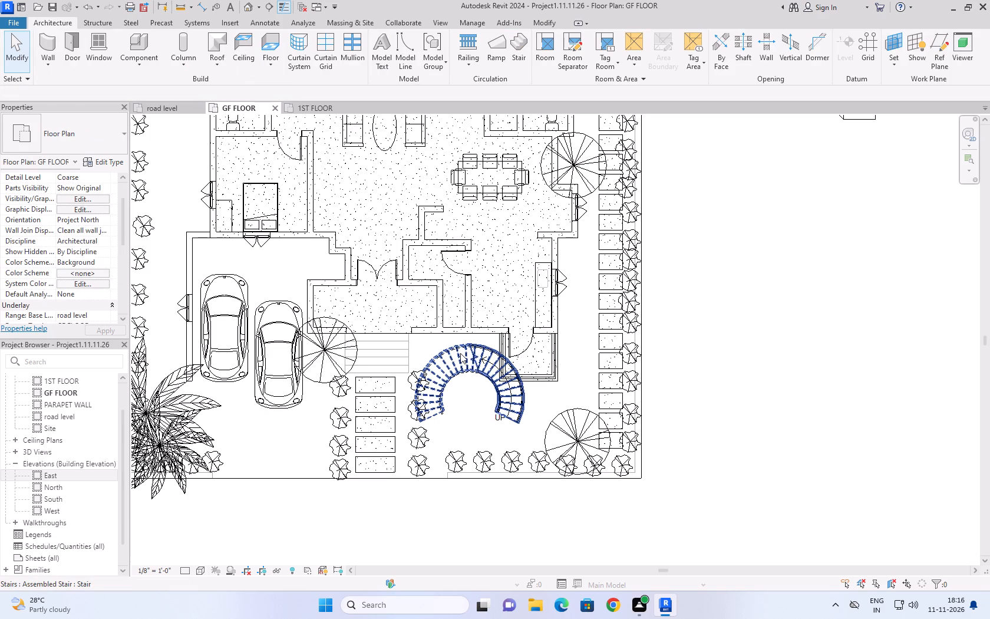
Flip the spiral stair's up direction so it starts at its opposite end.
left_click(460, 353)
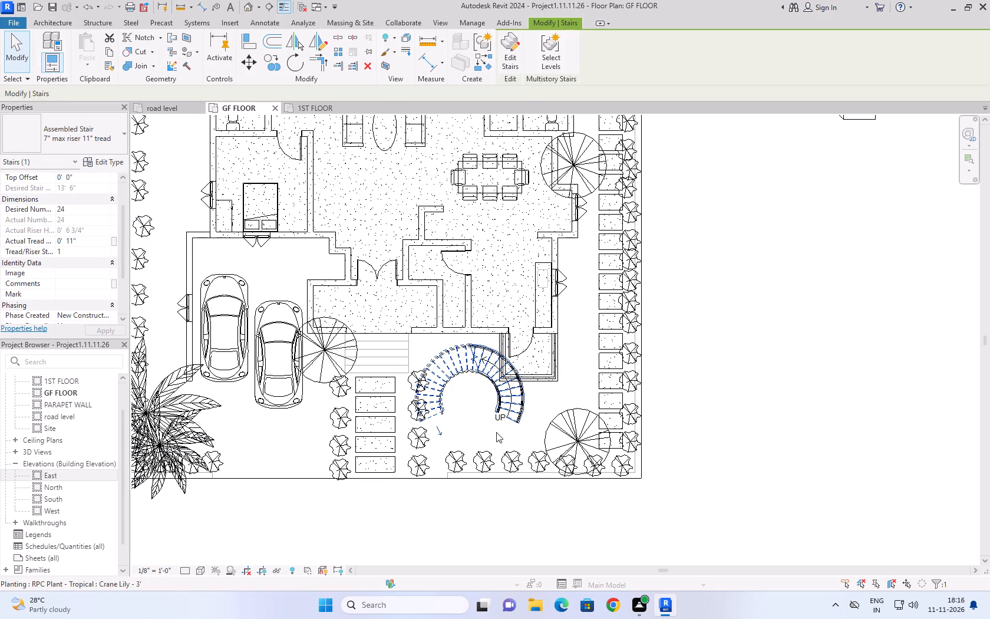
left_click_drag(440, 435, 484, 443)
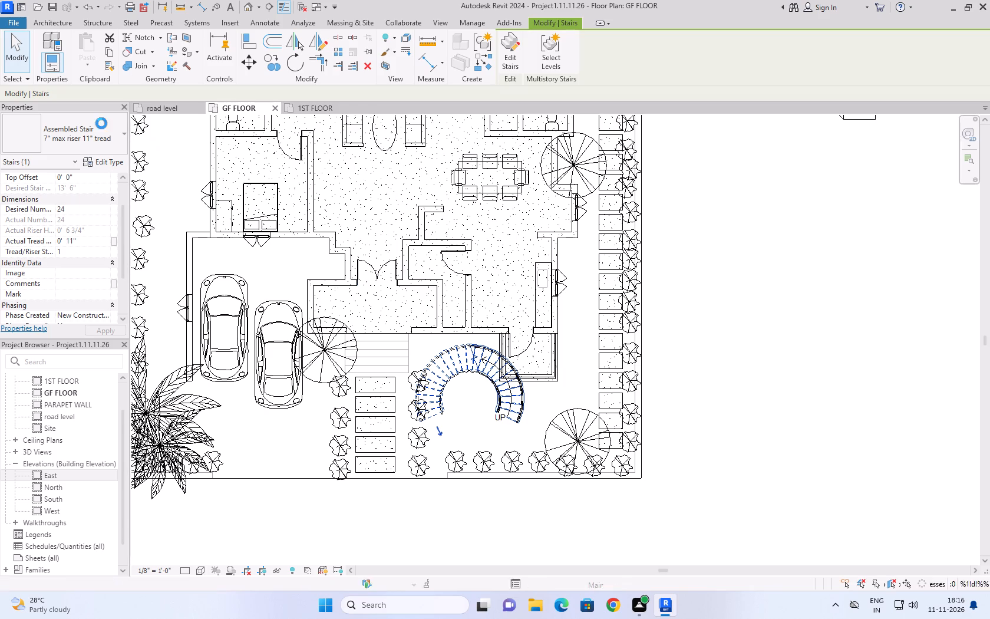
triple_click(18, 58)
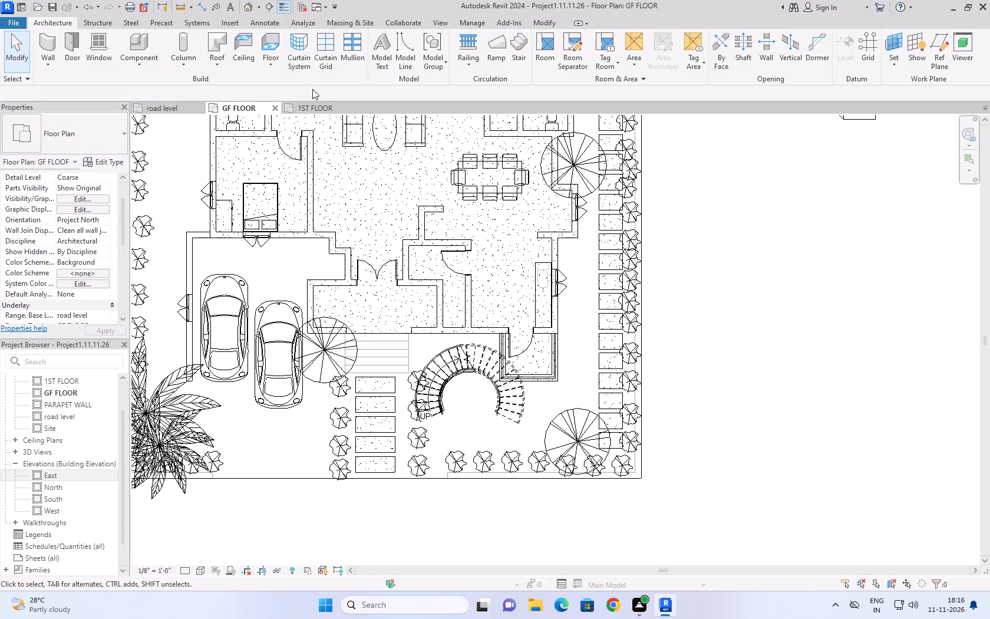
Inspect the spiral stair's top end against the roof terrace in the default 3D view and delete the stair.
left_click(441, 25)
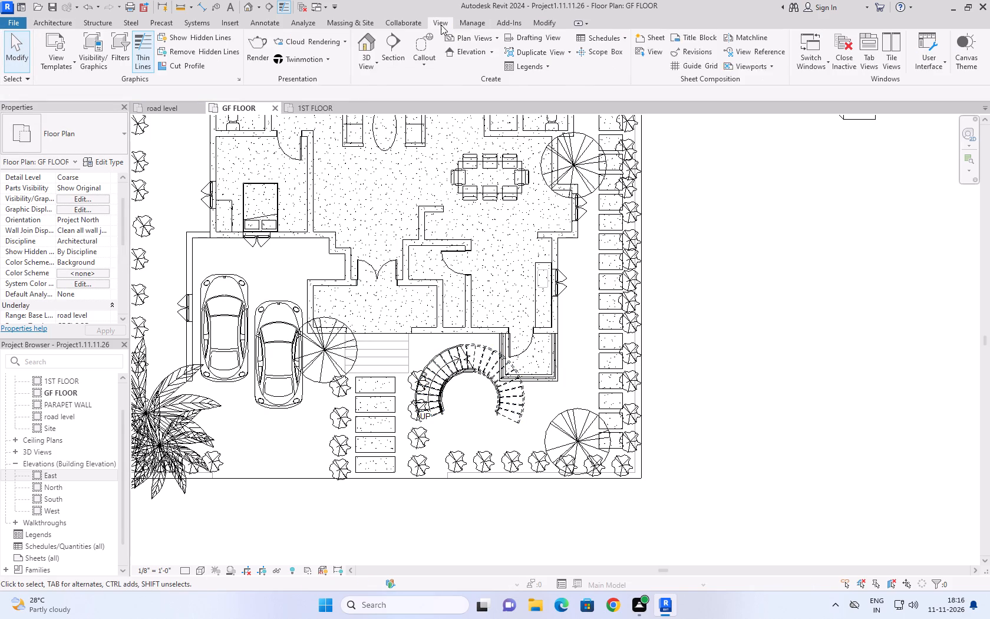
left_click(378, 68)
left_click(382, 87)
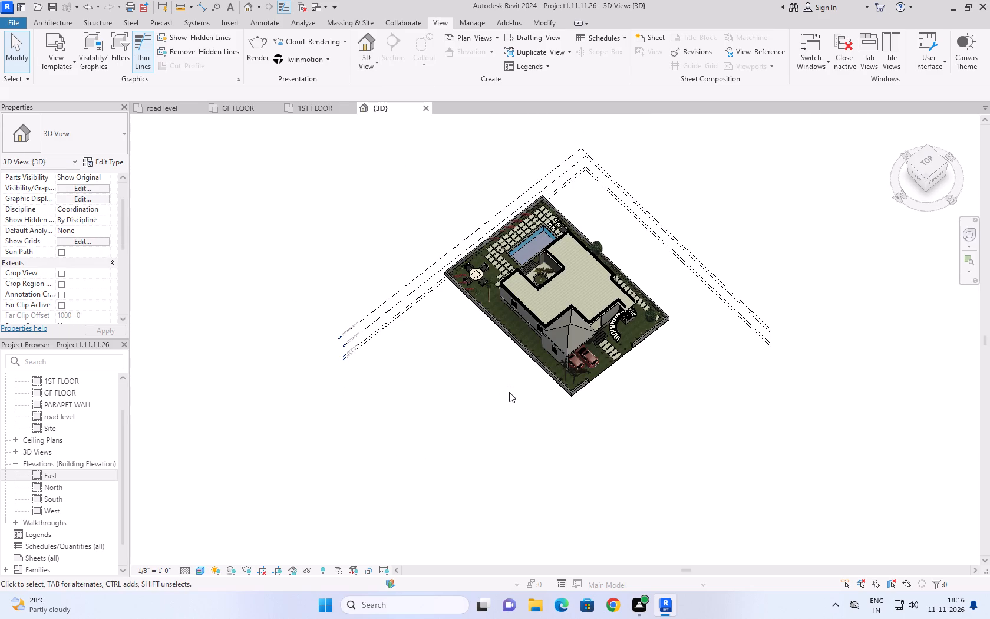
scroll(669, 347, "up", 11)
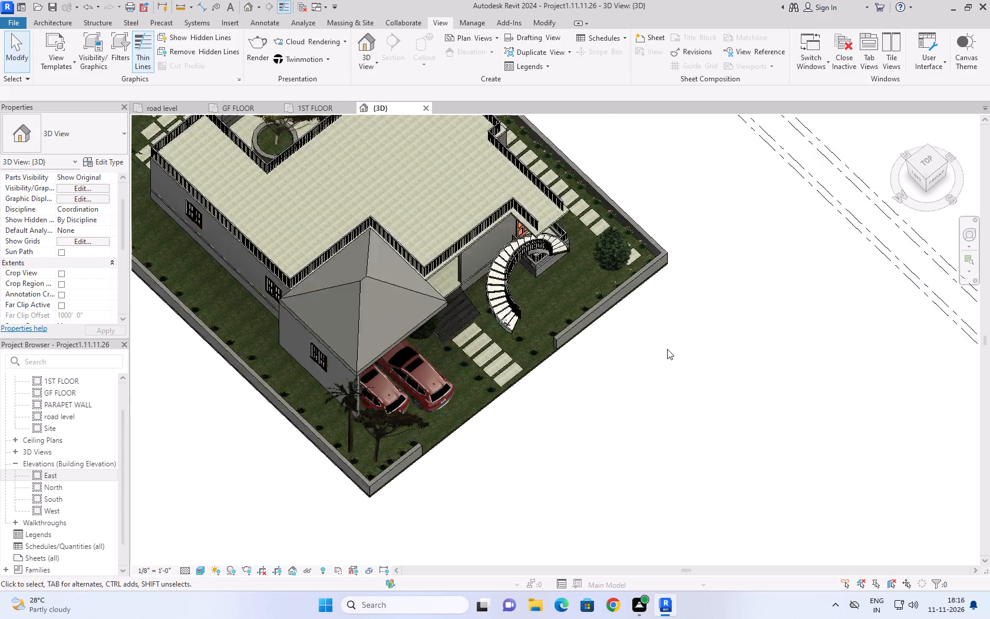
scroll(667, 349, "up", 5)
scroll(606, 359, "down", 6)
middle_click_drag(530, 271, 530, 271)
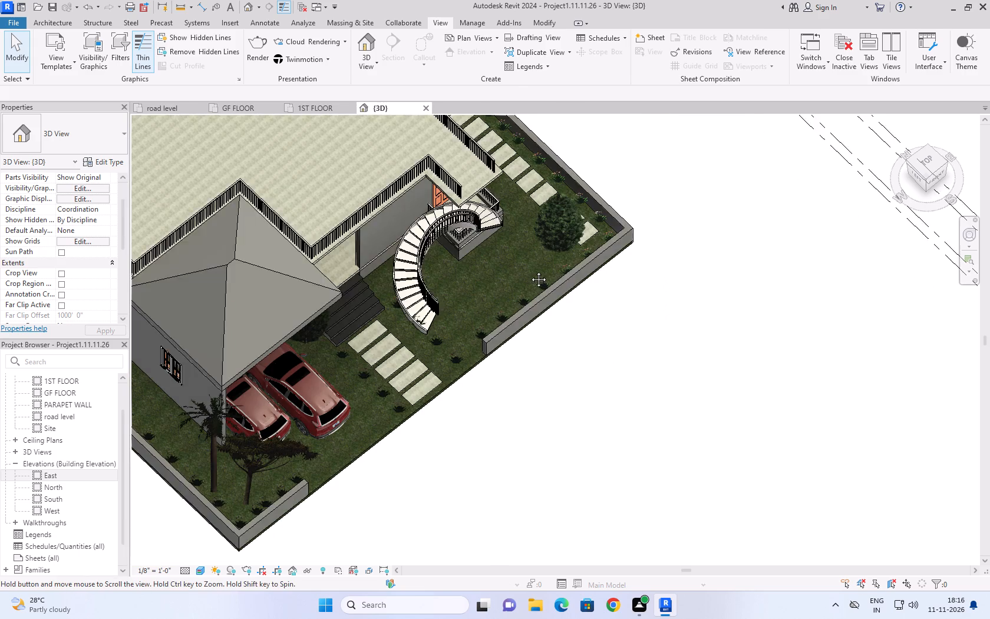
middle_click_drag(530, 271, 509, 427)
scroll(423, 366, "up", 8)
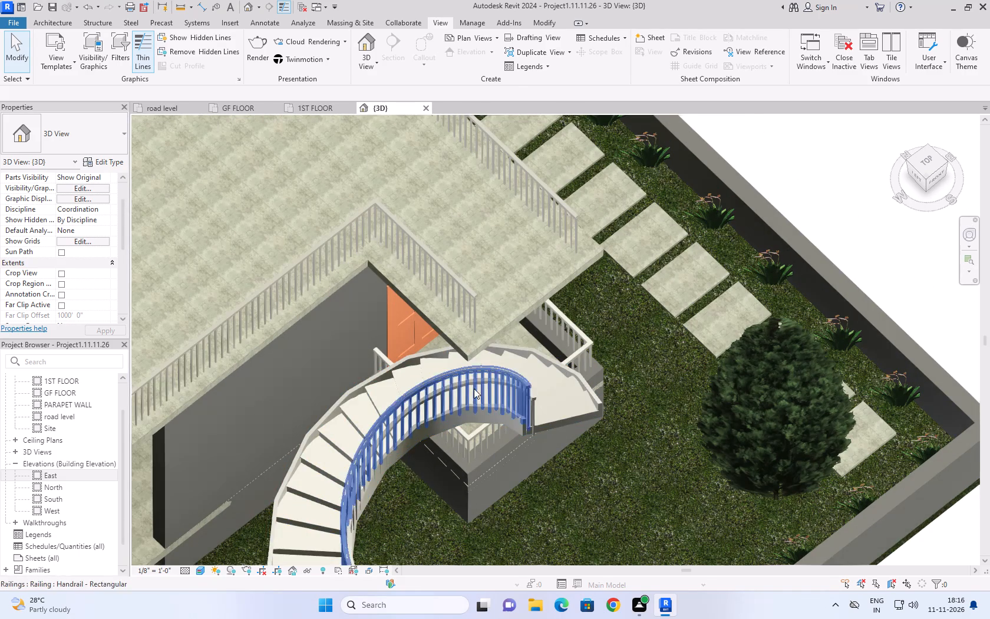
left_click(549, 420)
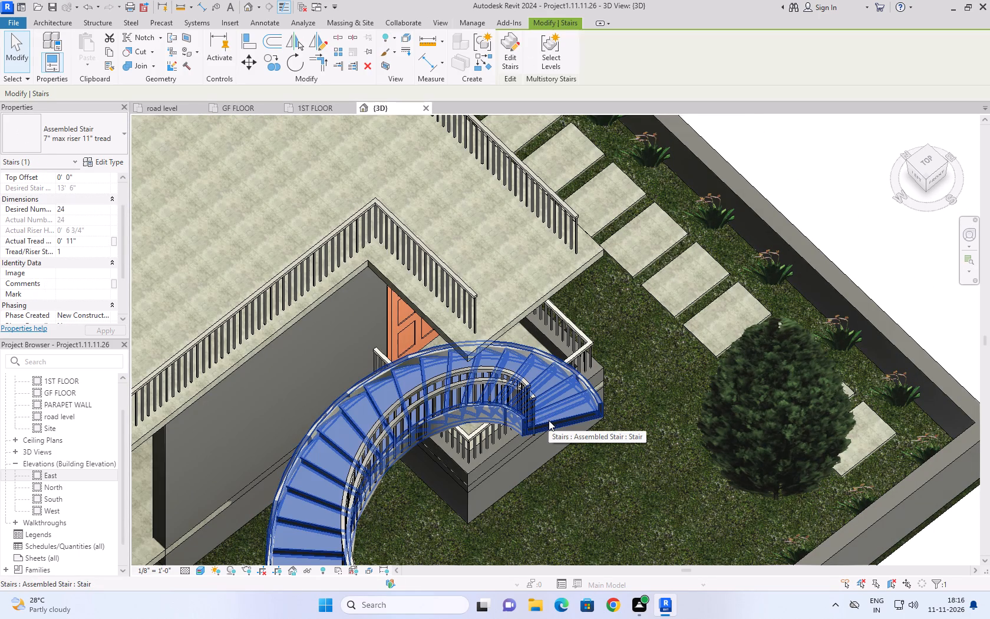
key("Delete")
scroll(549, 420, "down", 3)
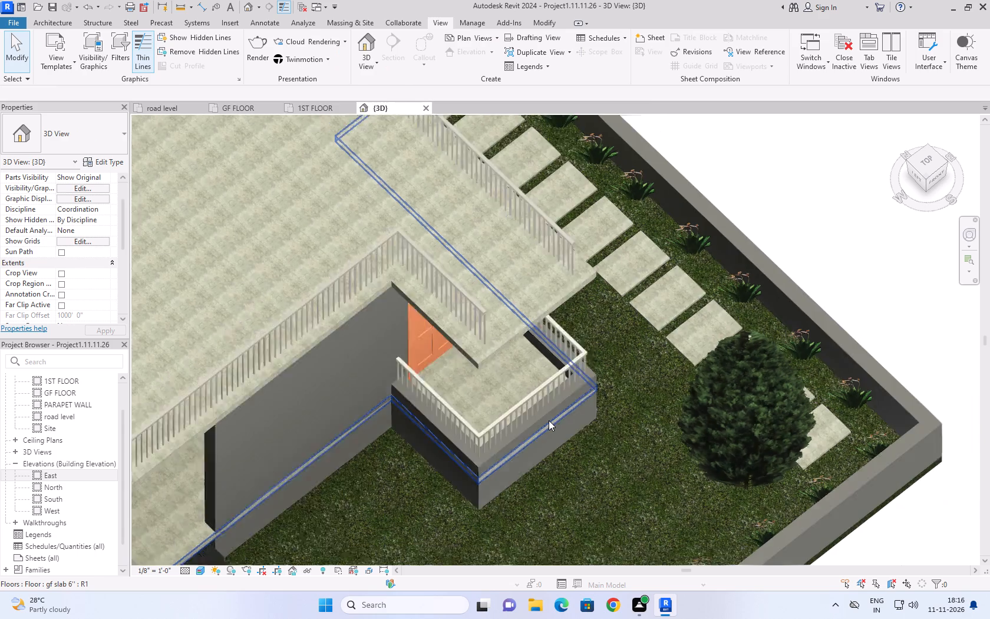
scroll(549, 420, "down", 5)
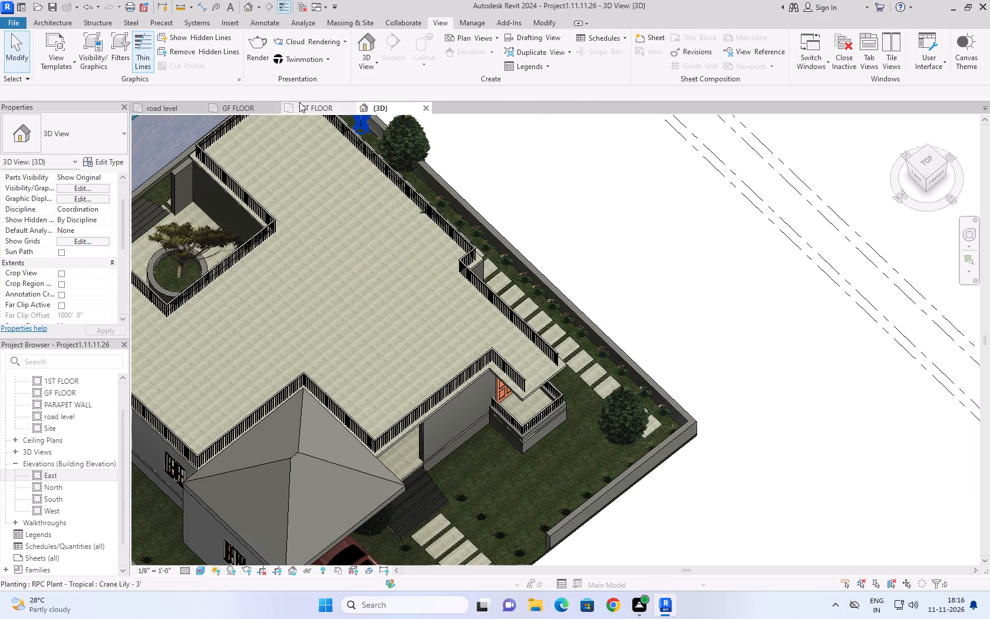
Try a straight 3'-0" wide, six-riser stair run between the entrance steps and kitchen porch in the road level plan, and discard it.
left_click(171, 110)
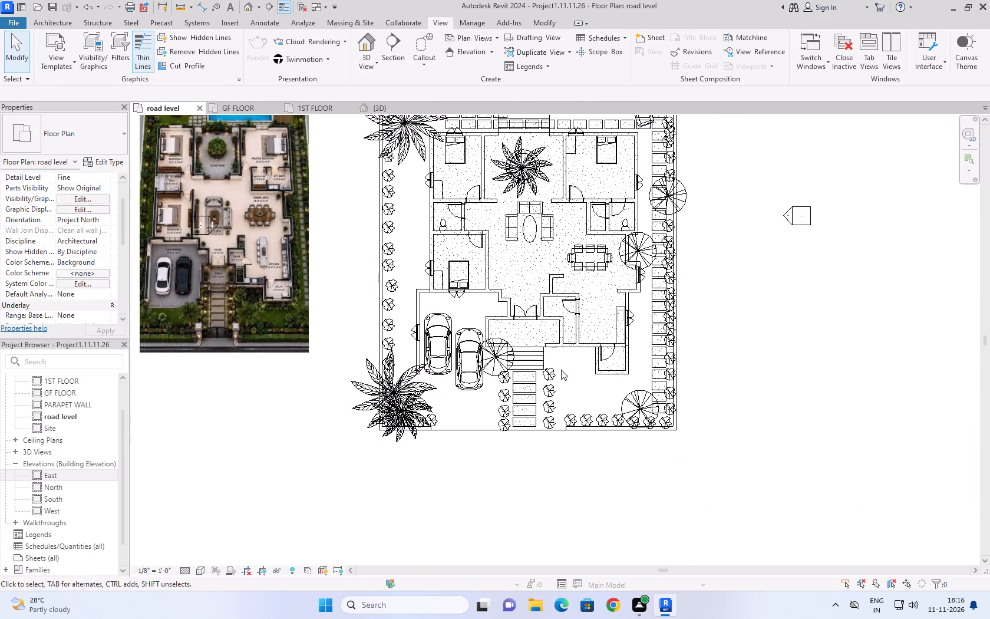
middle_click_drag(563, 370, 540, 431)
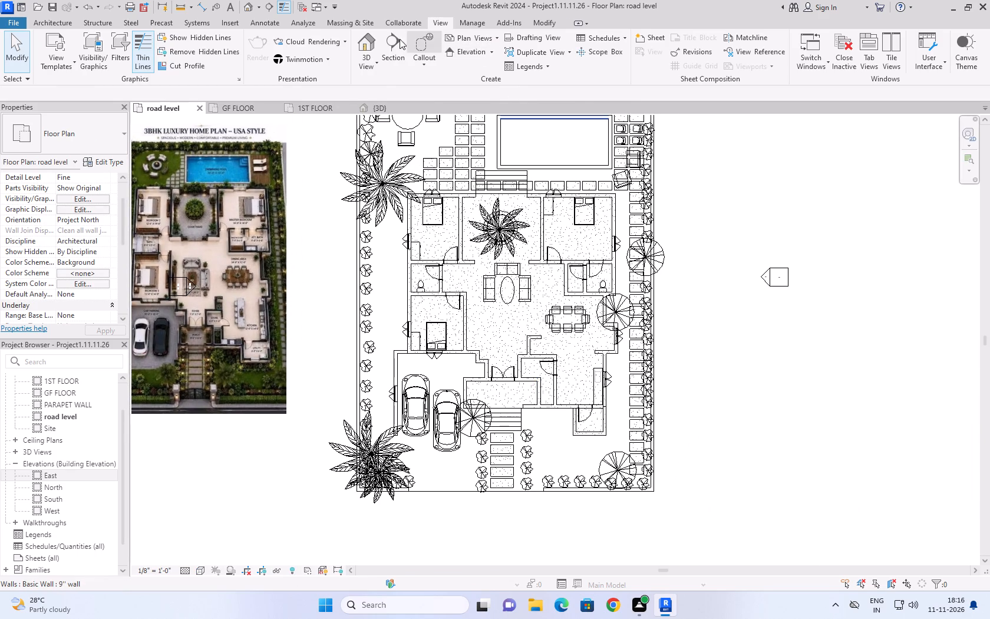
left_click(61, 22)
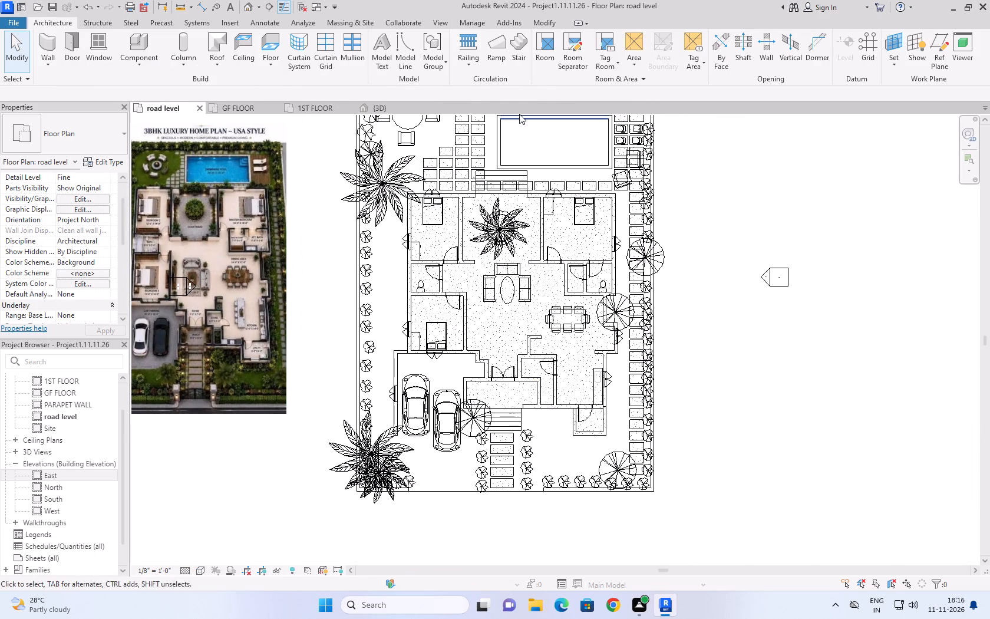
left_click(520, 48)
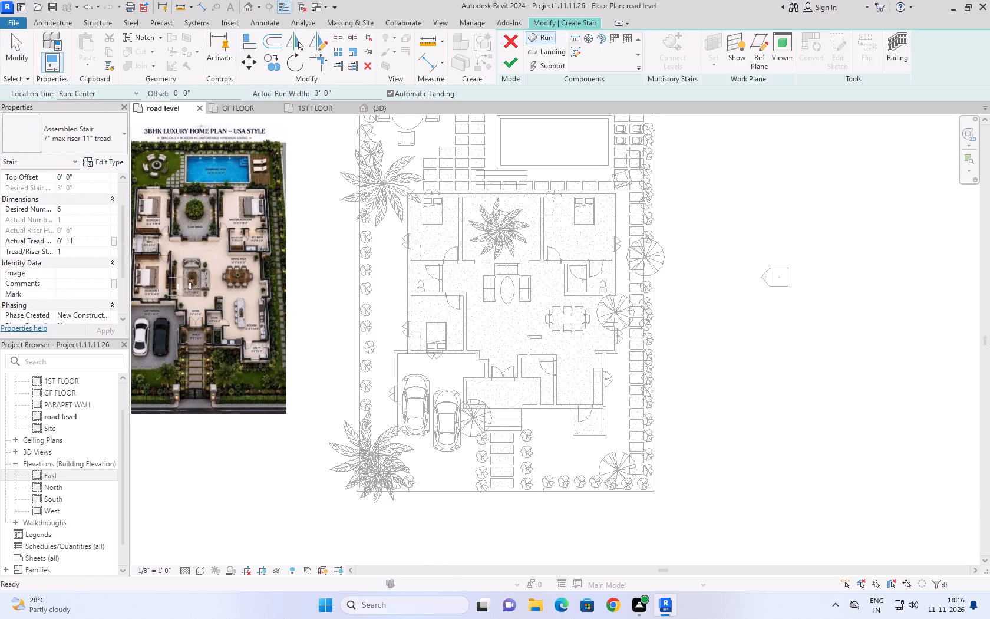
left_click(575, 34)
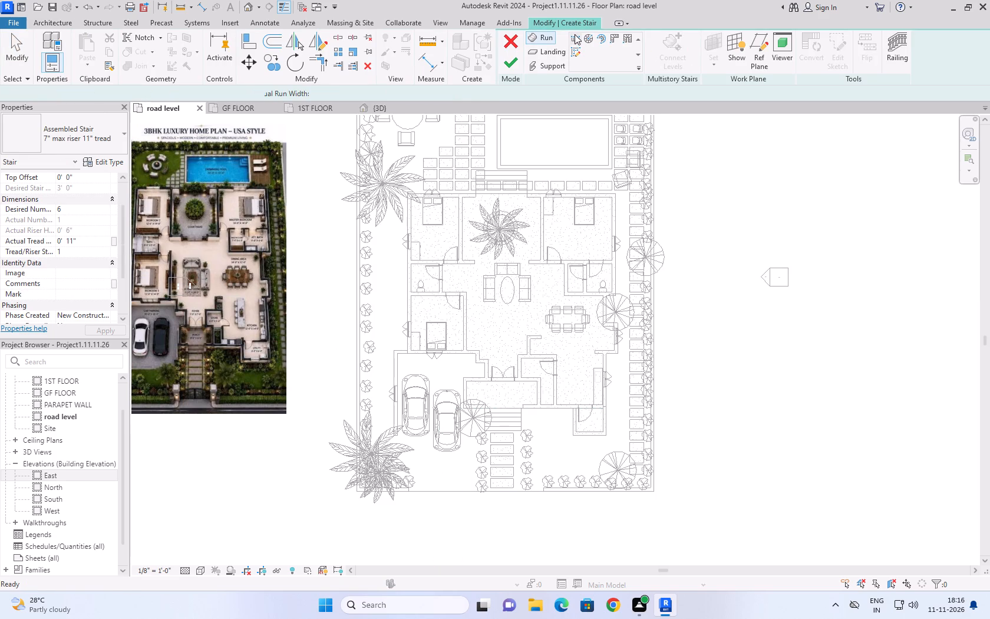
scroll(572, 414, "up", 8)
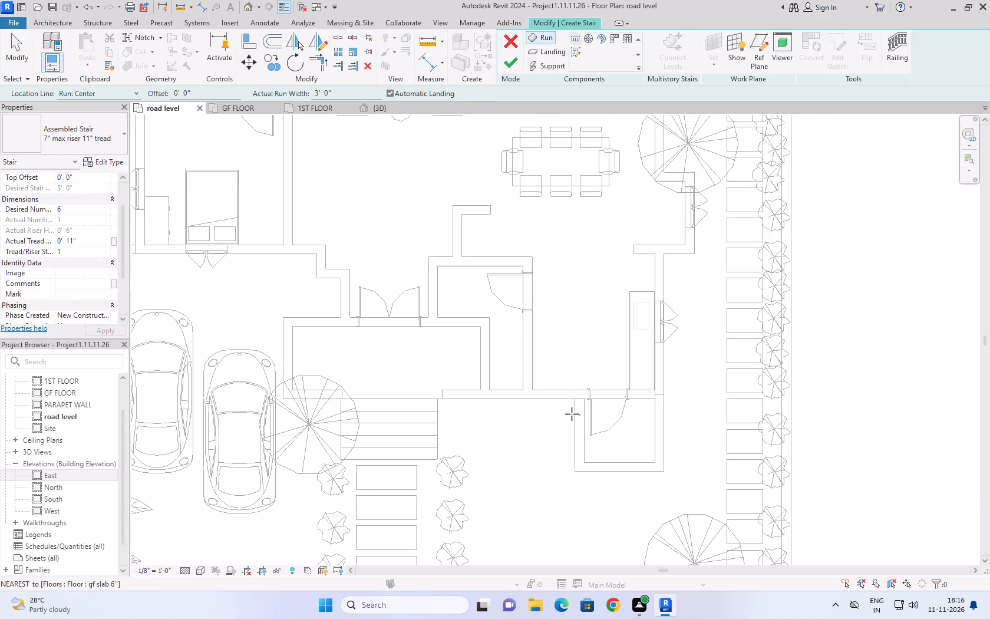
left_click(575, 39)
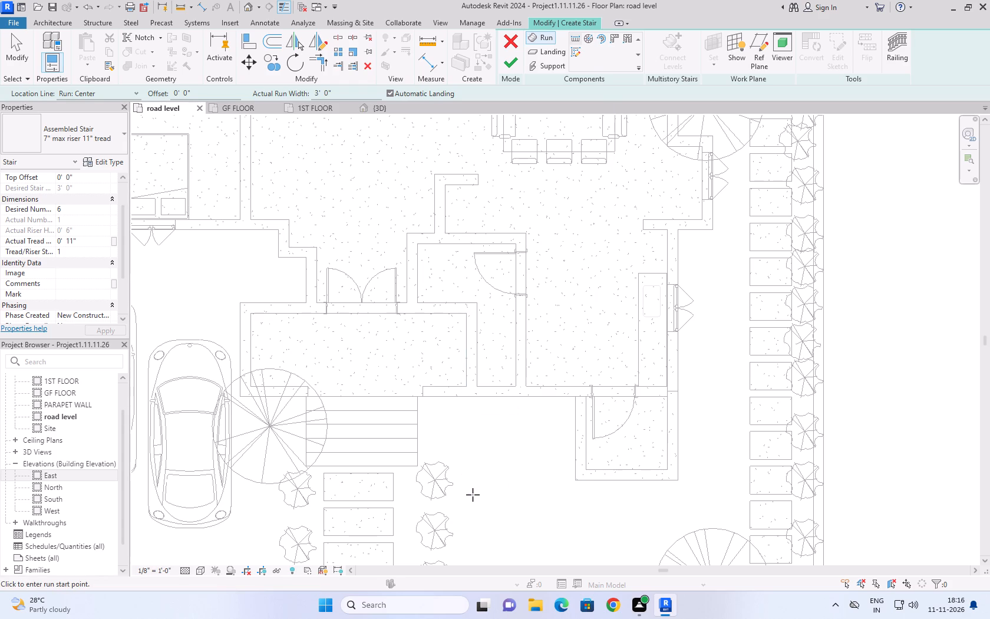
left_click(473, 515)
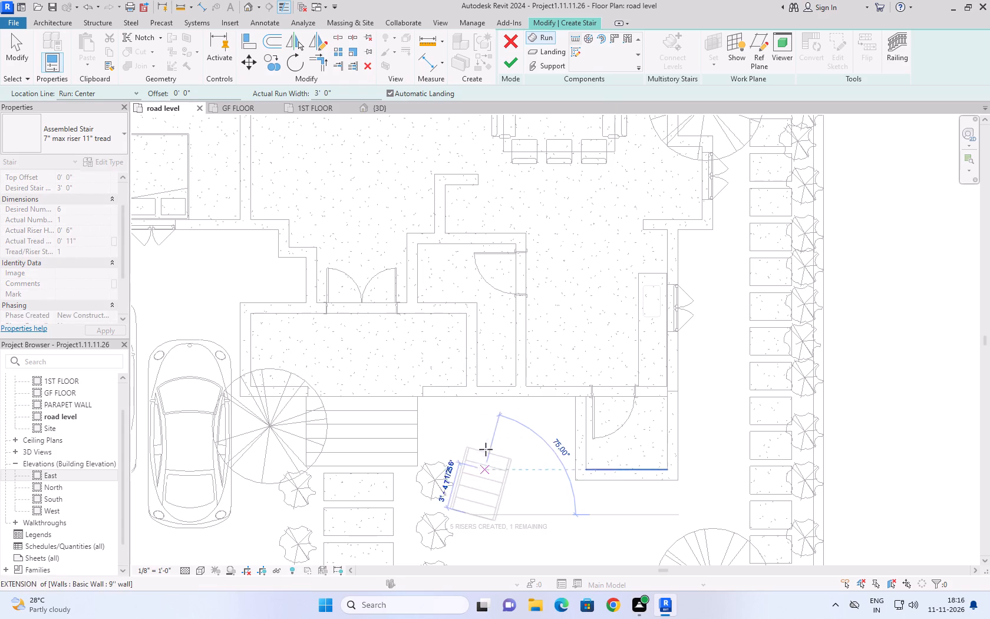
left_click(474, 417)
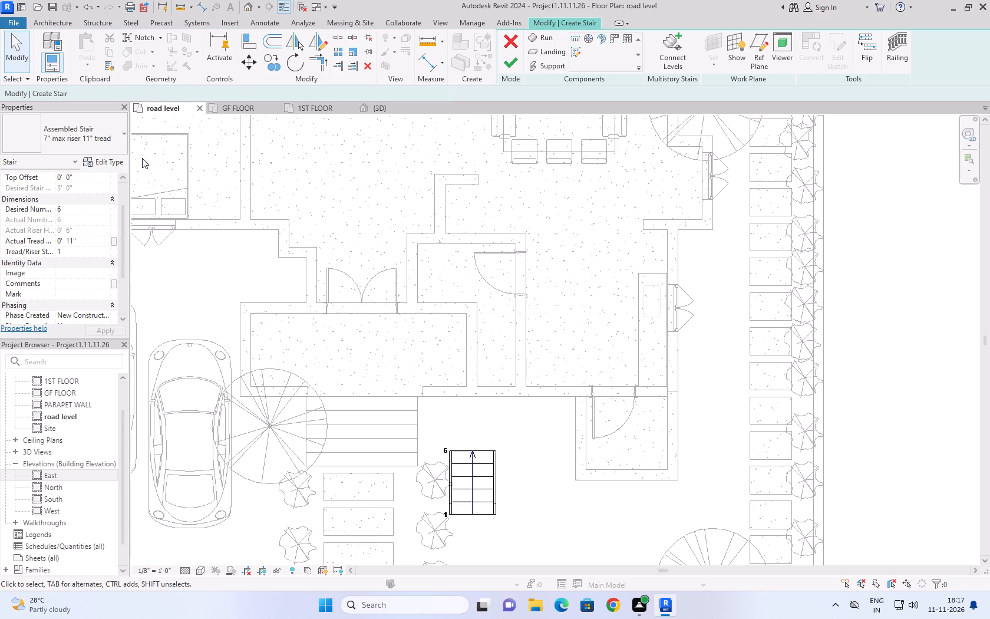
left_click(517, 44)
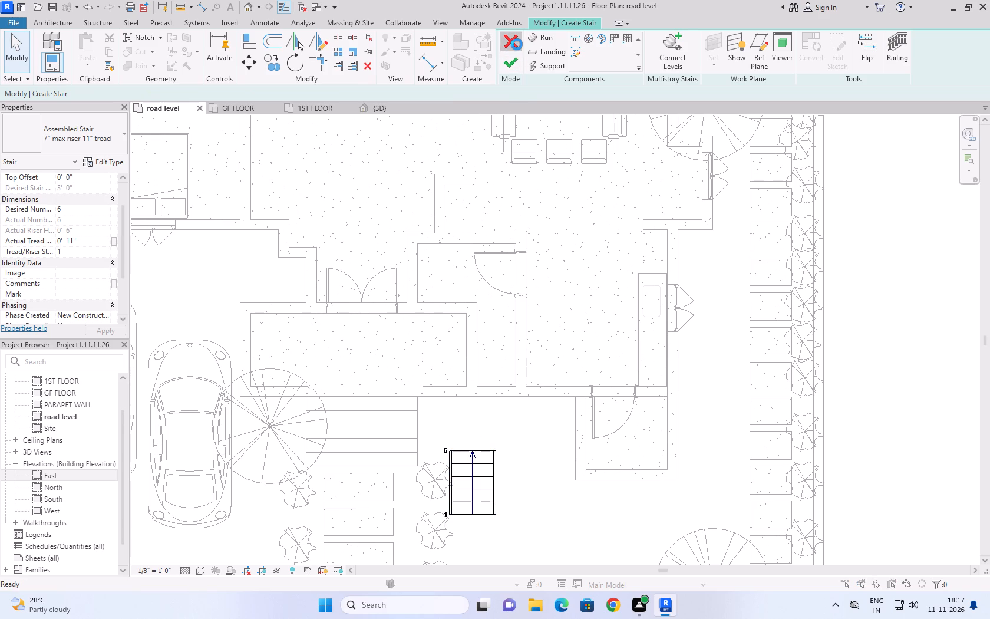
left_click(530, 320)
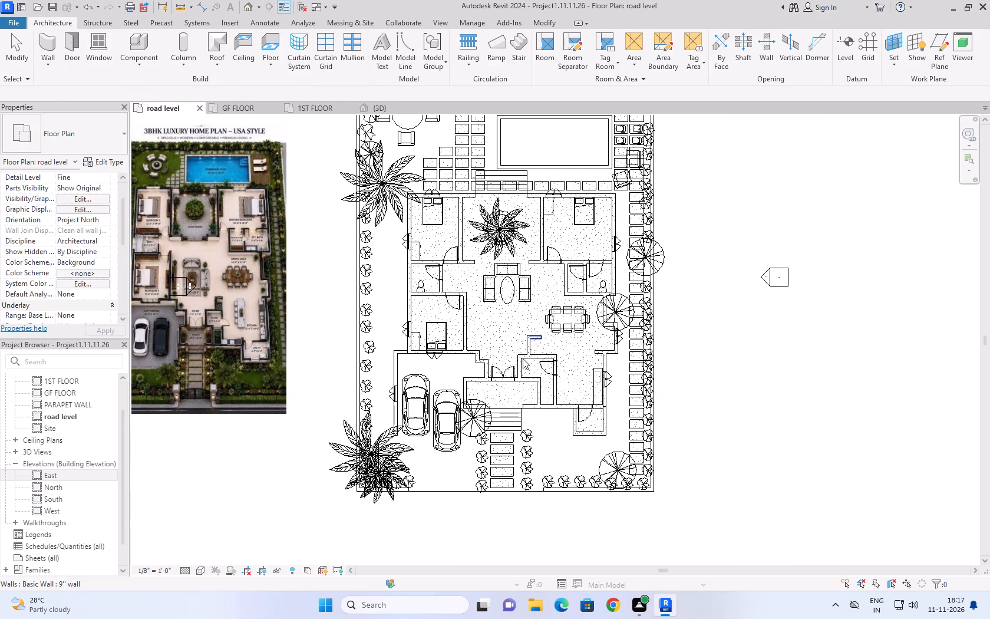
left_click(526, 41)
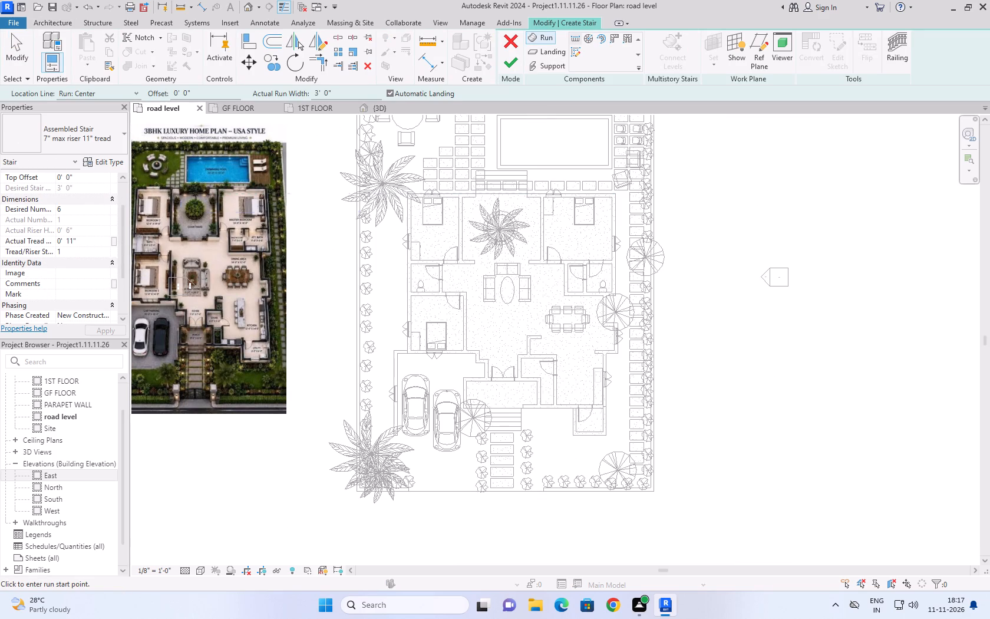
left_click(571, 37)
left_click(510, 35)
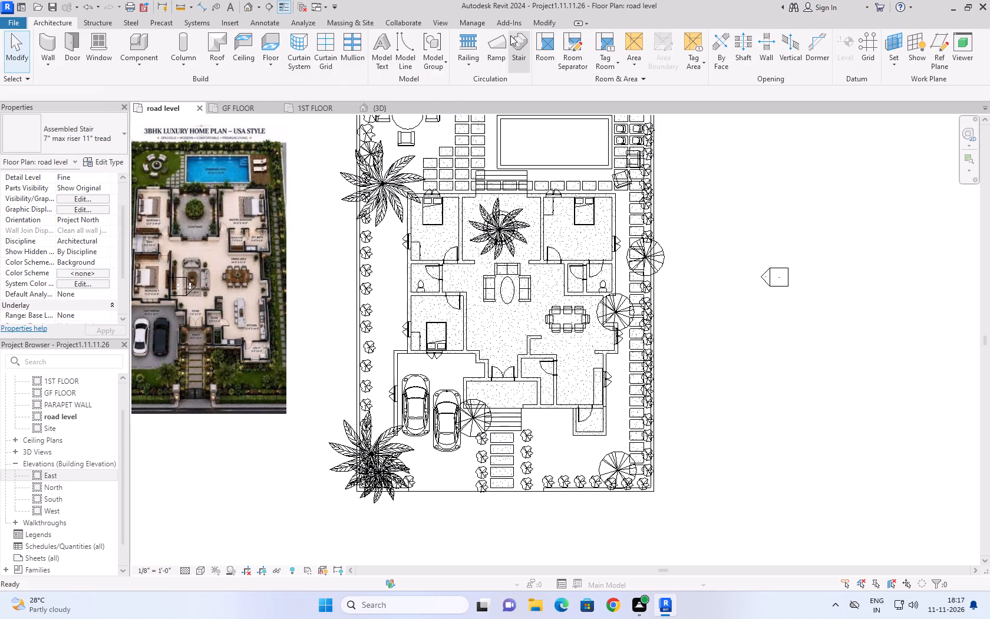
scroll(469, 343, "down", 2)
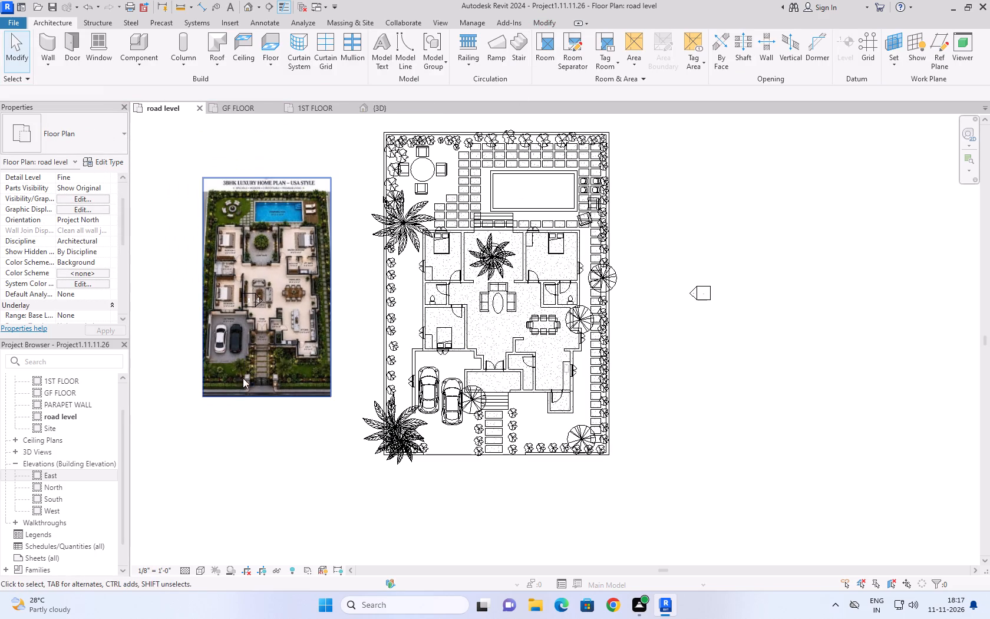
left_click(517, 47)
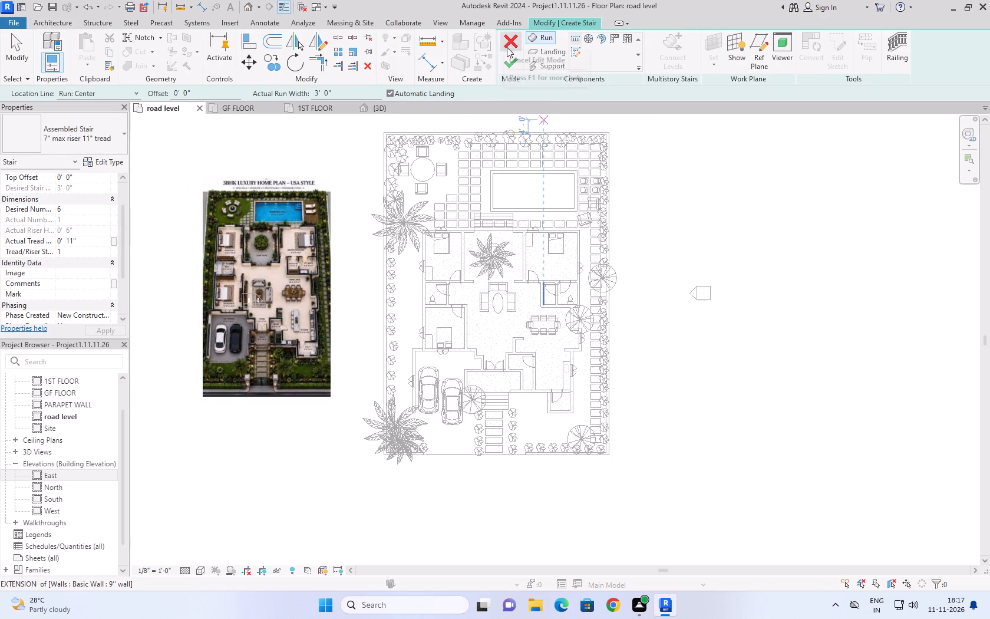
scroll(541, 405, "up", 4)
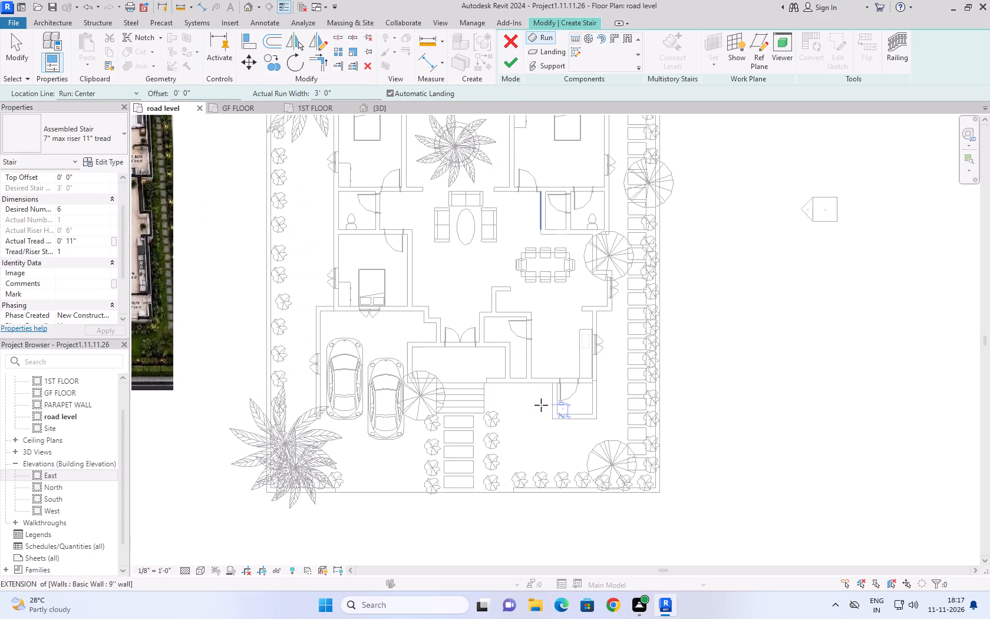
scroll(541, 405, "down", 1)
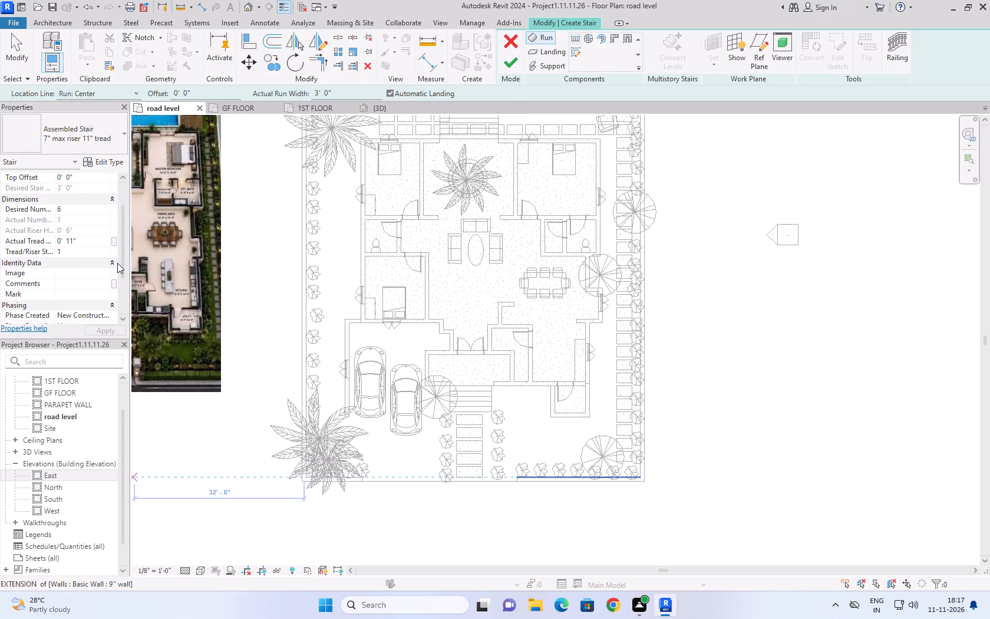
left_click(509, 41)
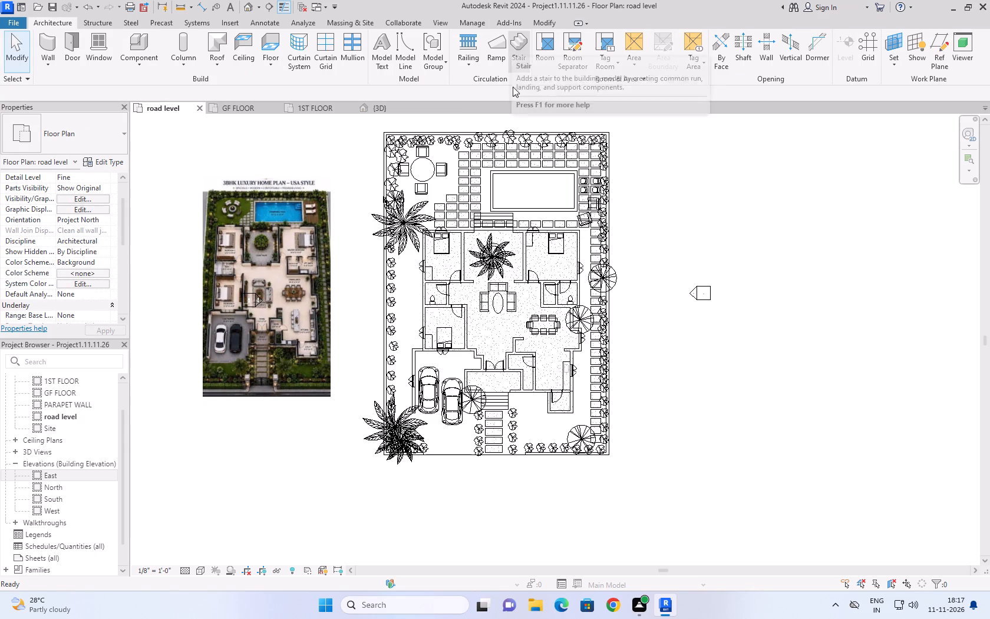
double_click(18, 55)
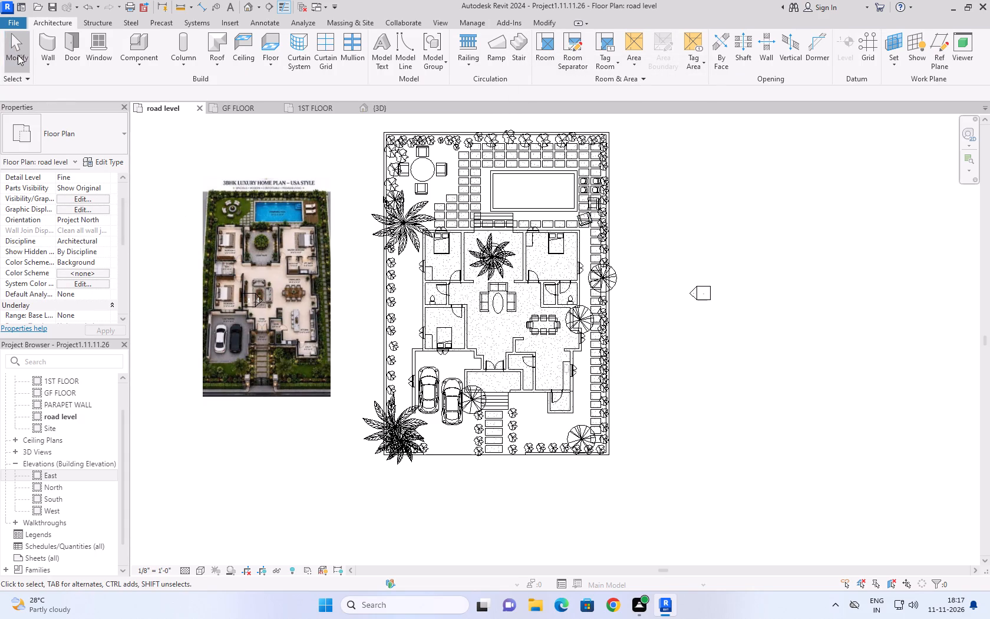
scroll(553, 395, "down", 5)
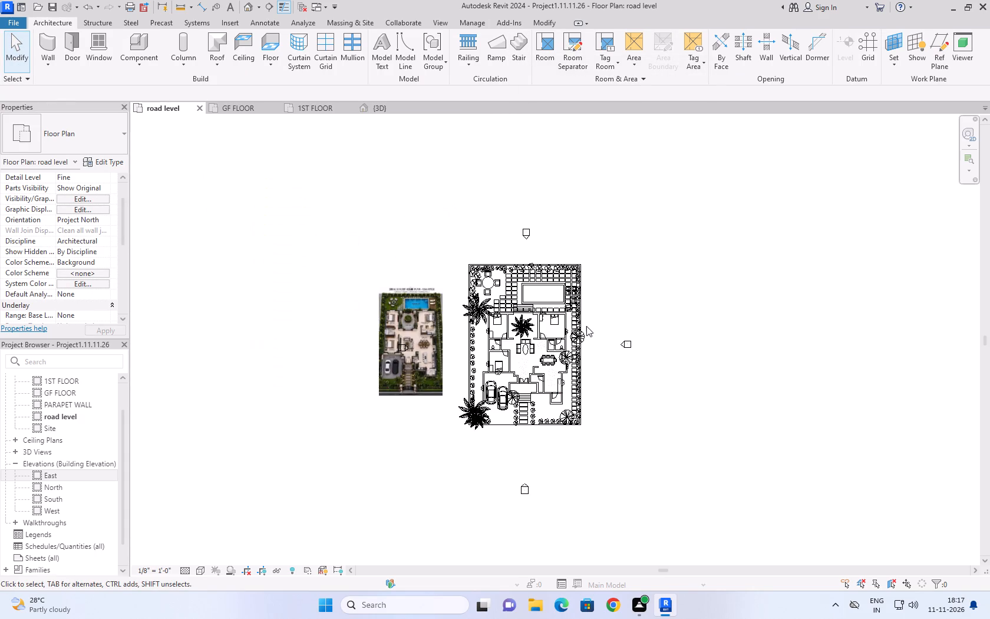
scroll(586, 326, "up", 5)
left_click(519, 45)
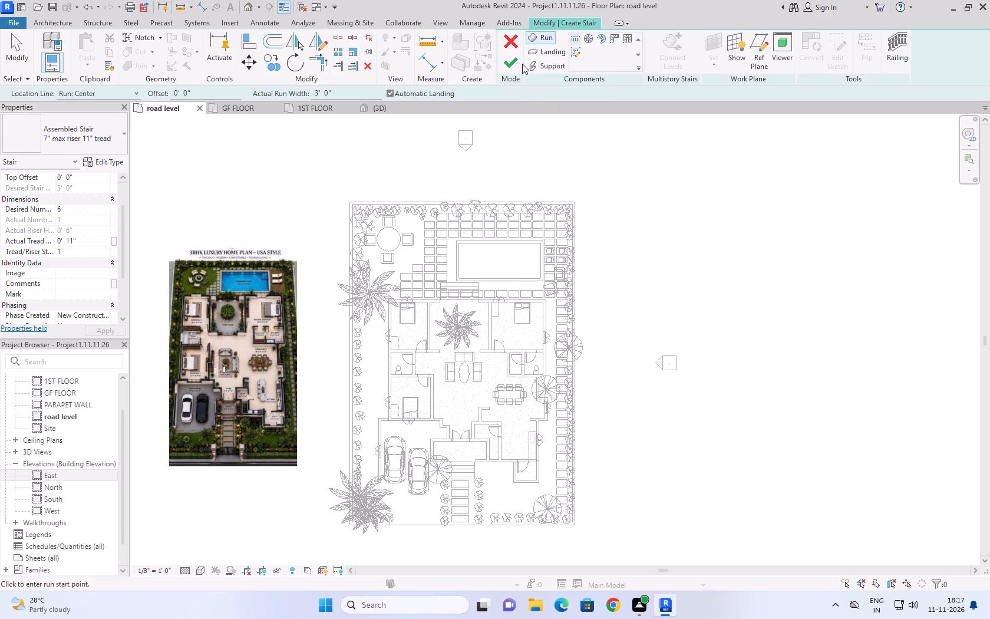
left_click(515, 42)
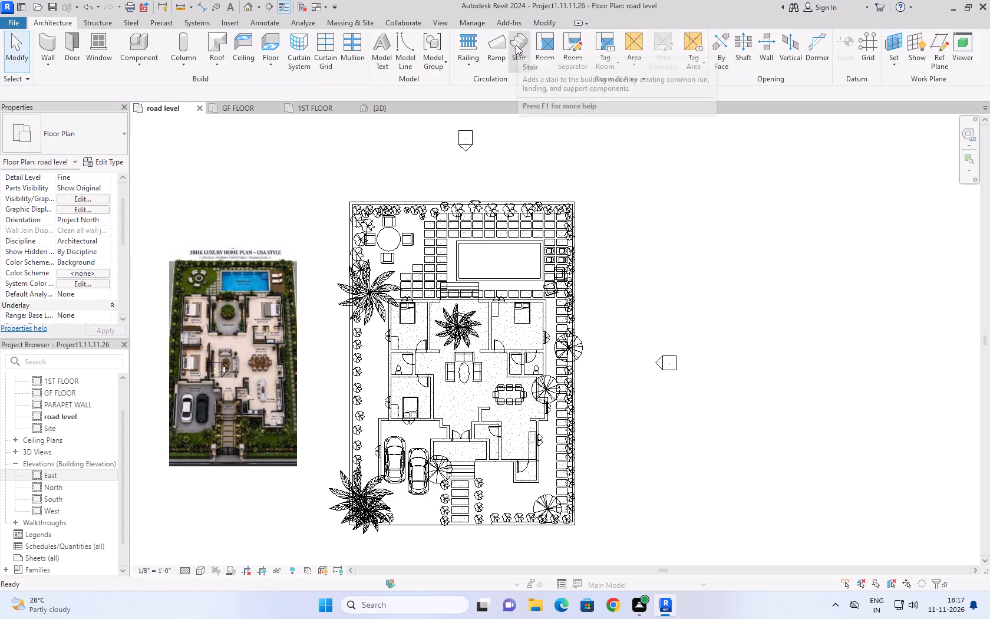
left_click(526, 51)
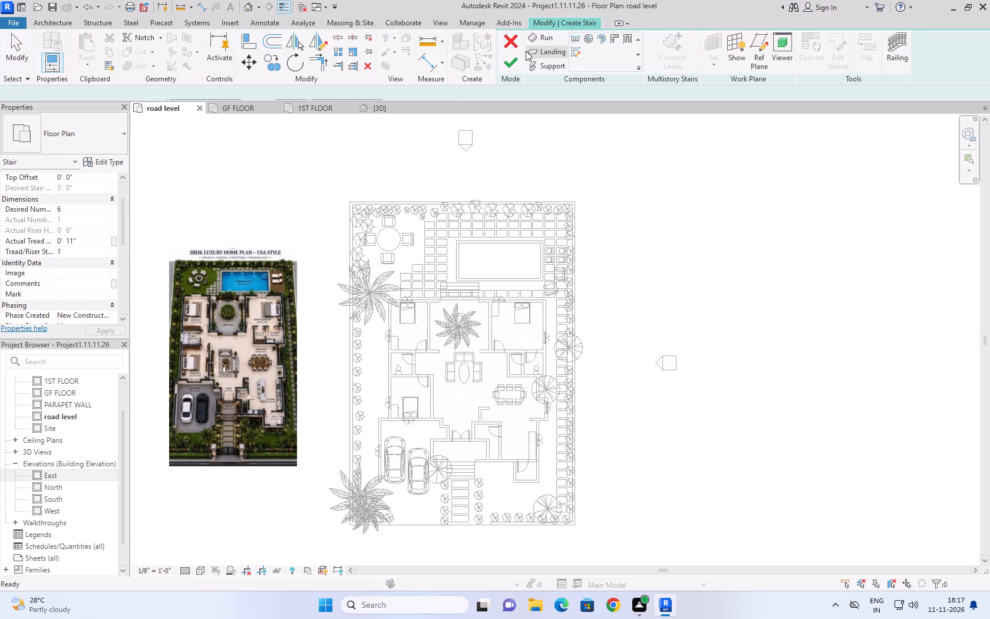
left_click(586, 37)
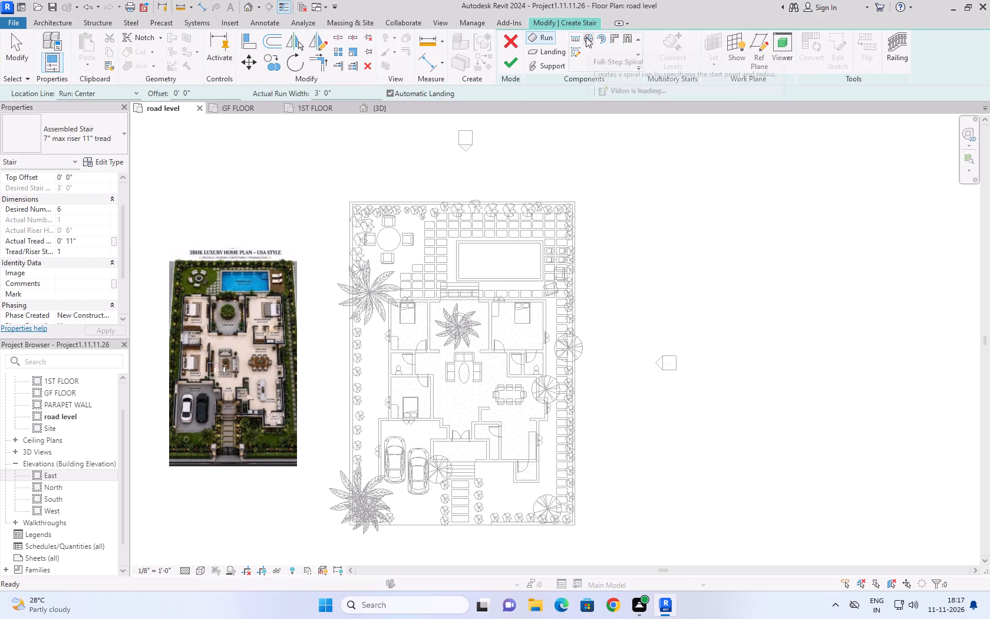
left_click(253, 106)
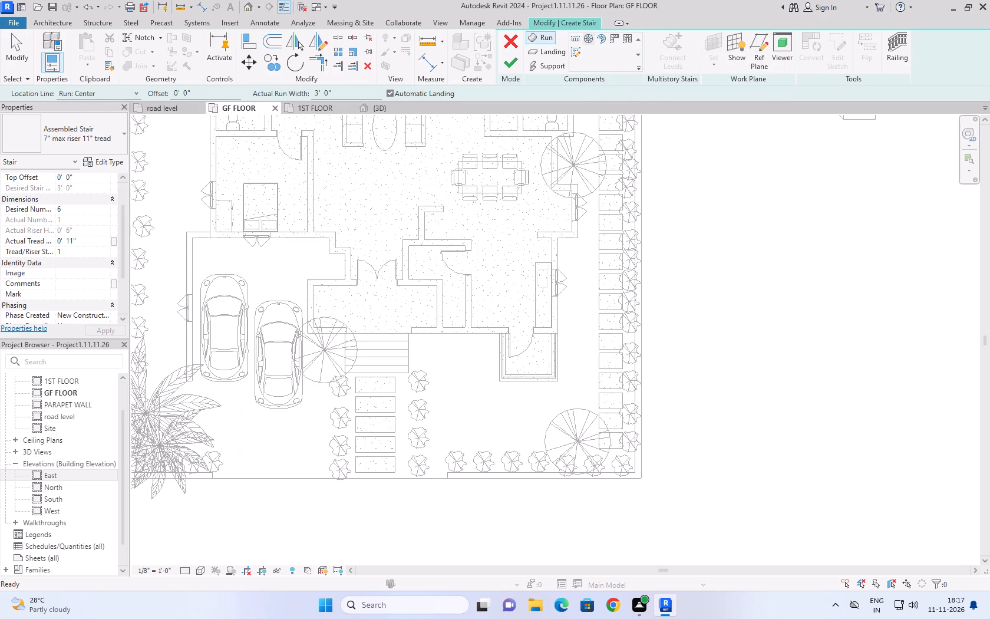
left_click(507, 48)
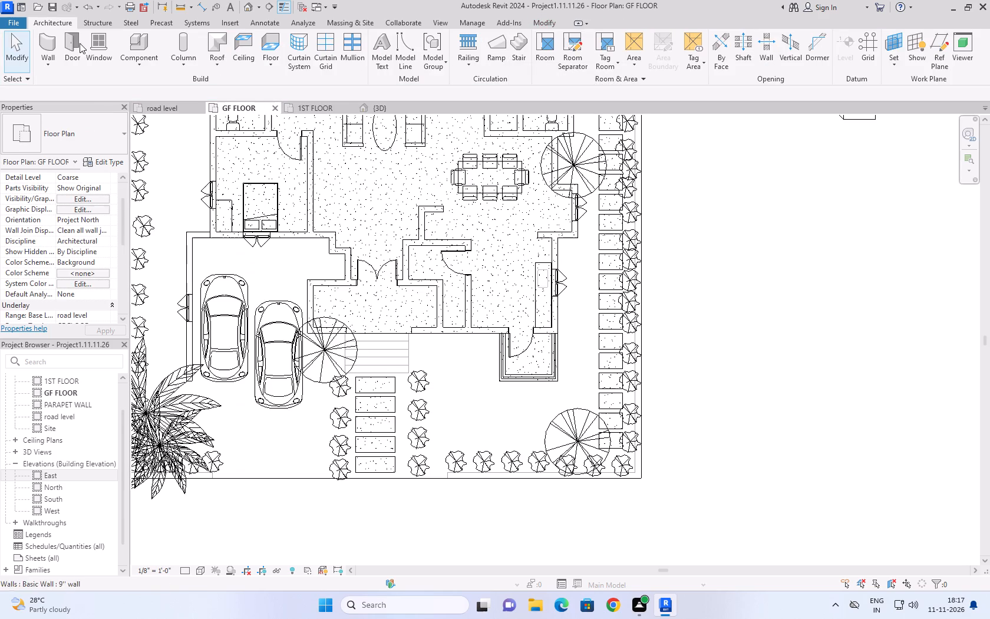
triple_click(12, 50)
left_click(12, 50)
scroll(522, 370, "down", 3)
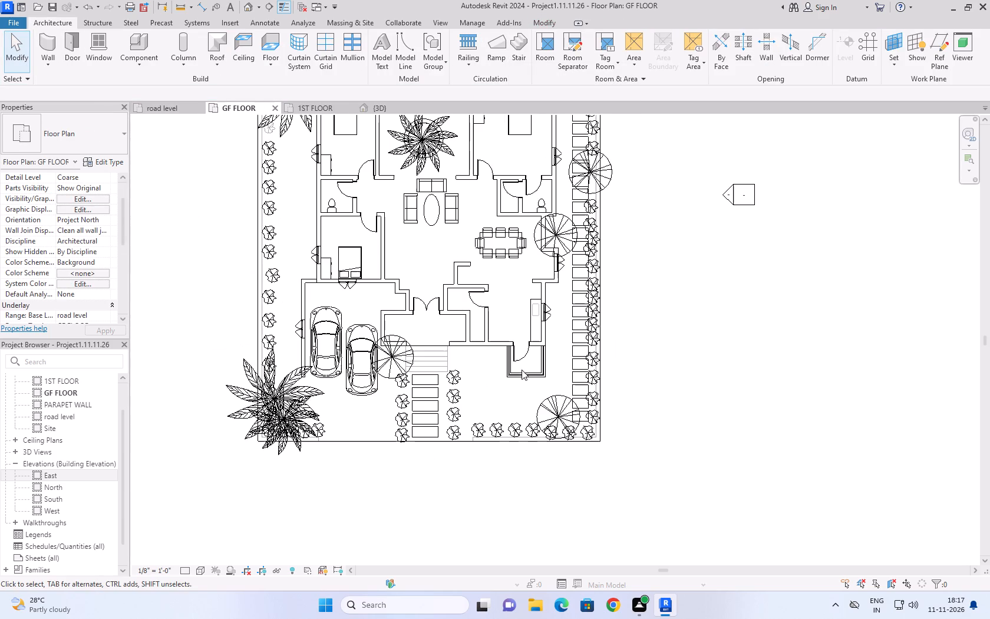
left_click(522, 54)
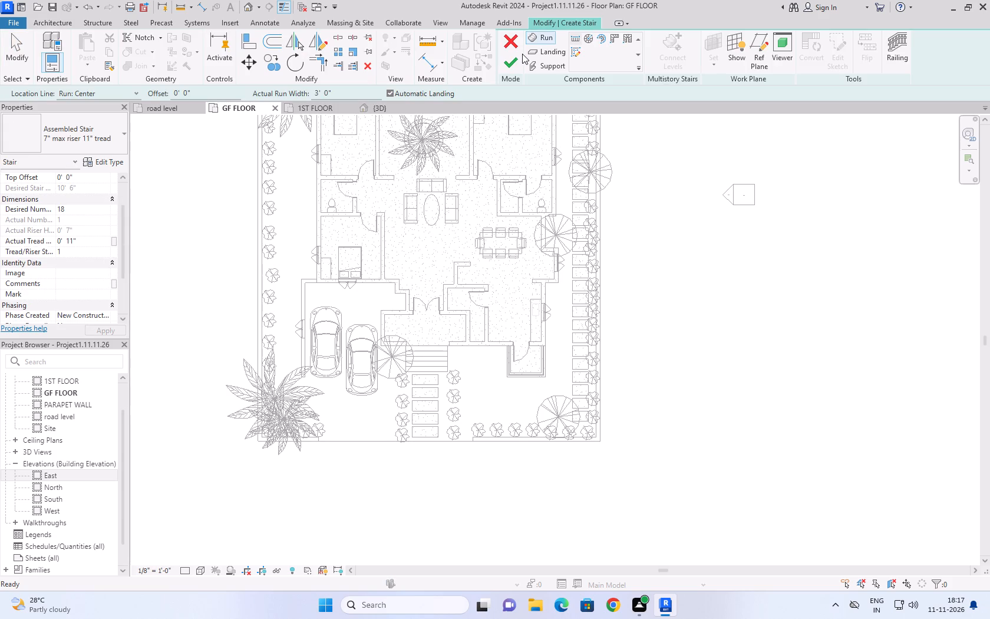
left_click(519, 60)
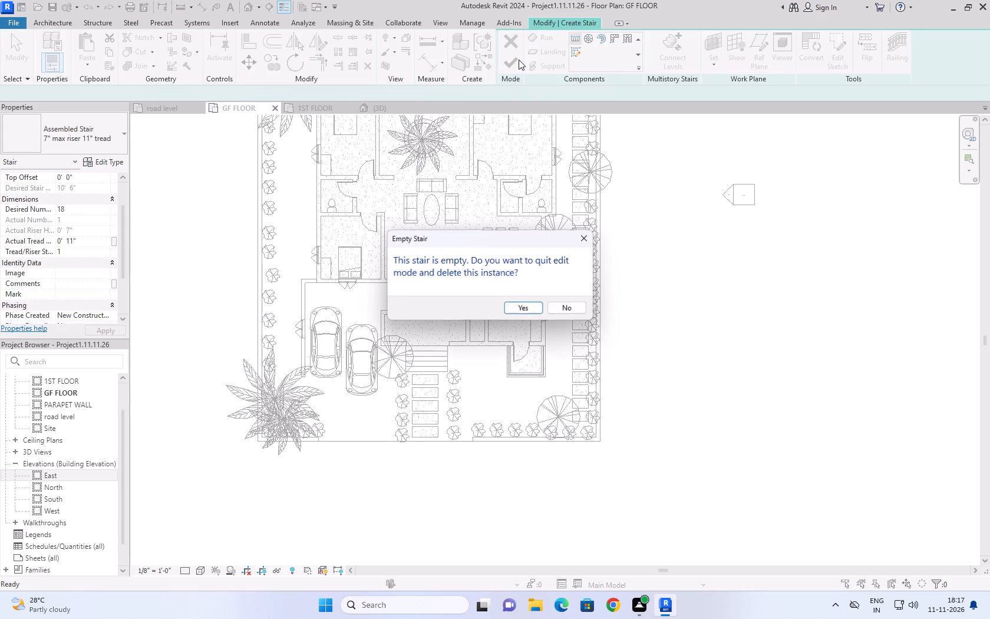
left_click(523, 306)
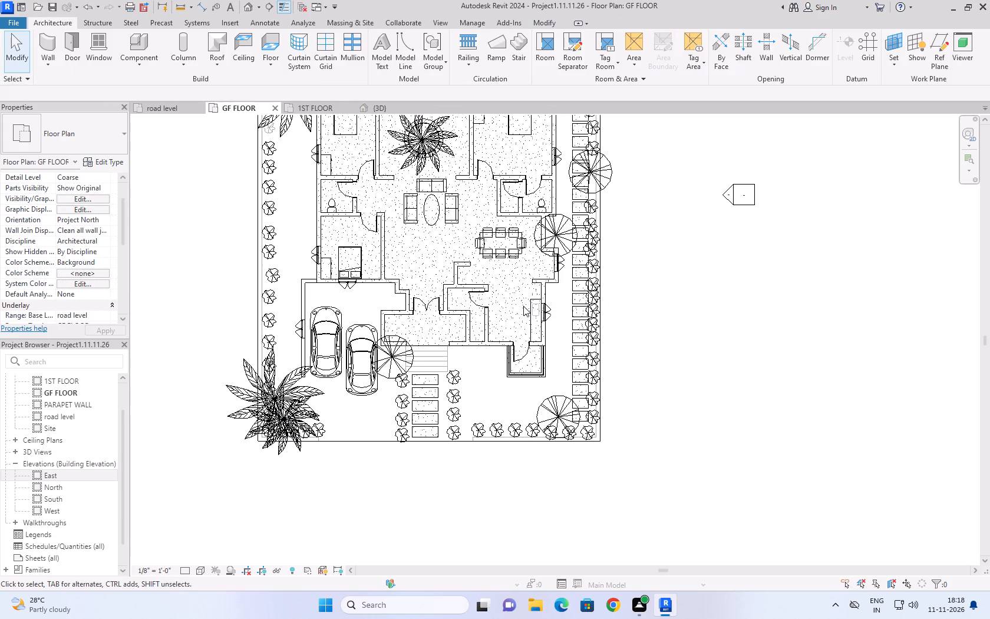
Start a new stair in the GF FLOOR plan using the Cast-In-Place Monolithic Stair type.
left_click(525, 49)
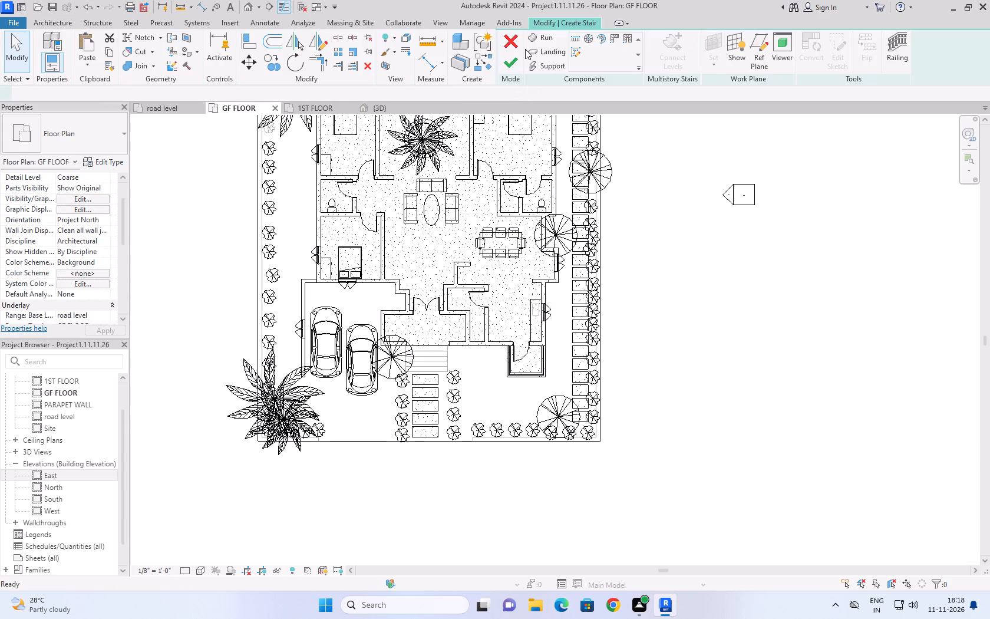
middle_click_drag(189, 255, 201, 330)
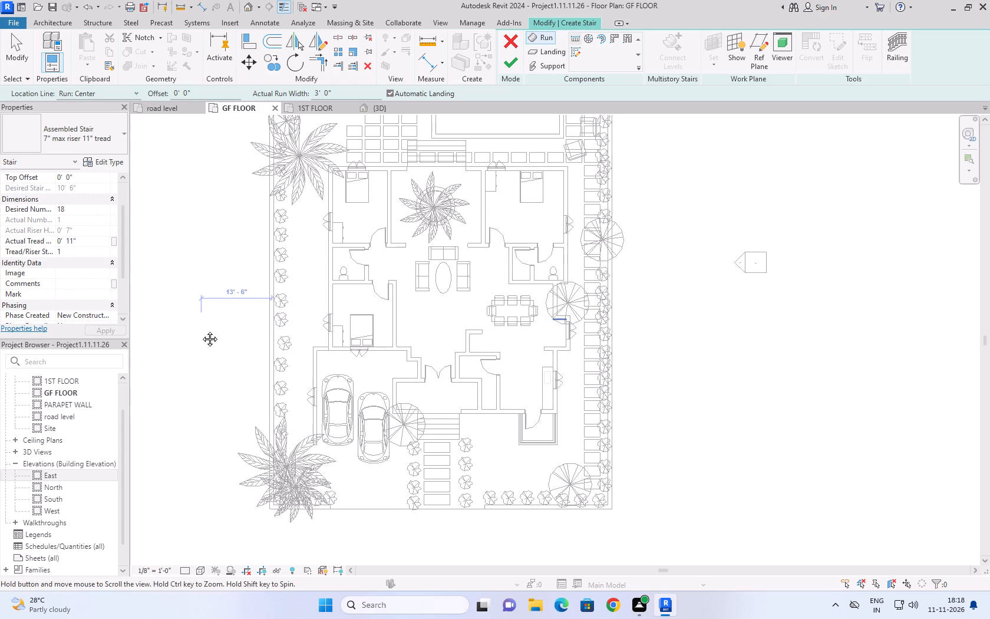
middle_click_drag(201, 330, 201, 331)
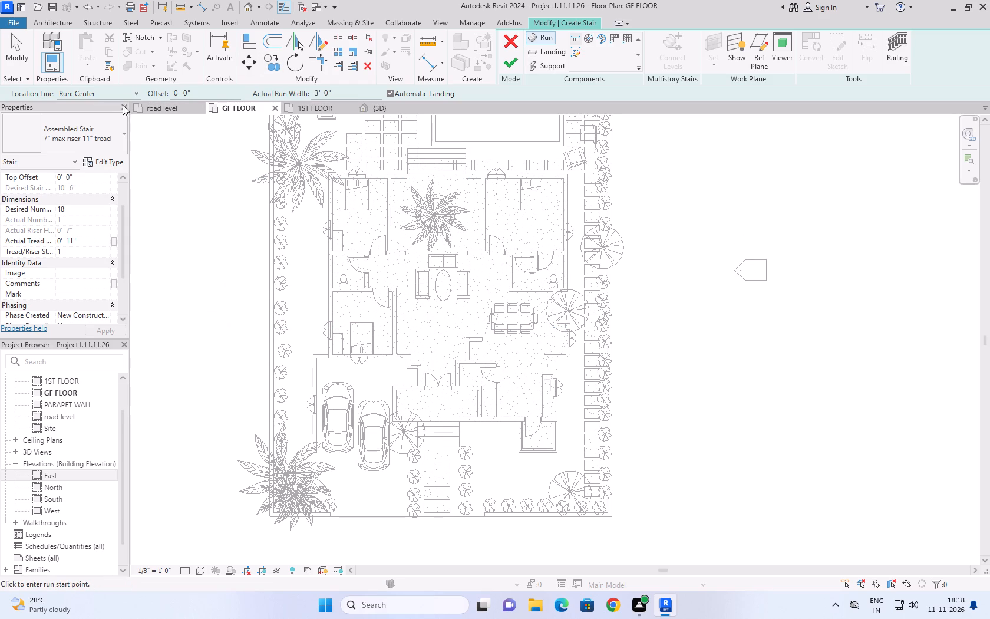
left_click(120, 127)
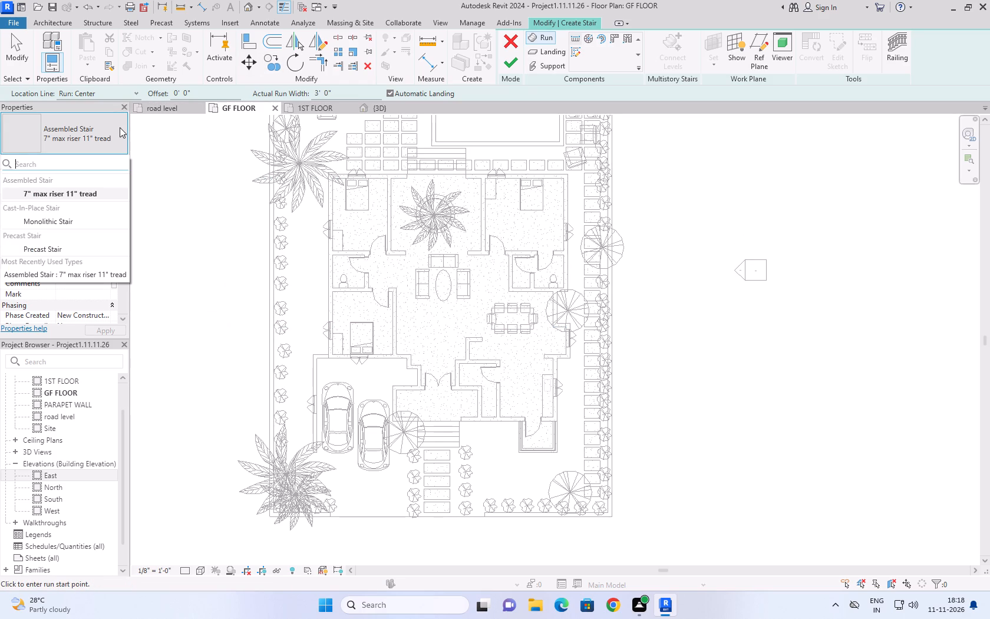
left_click(56, 225)
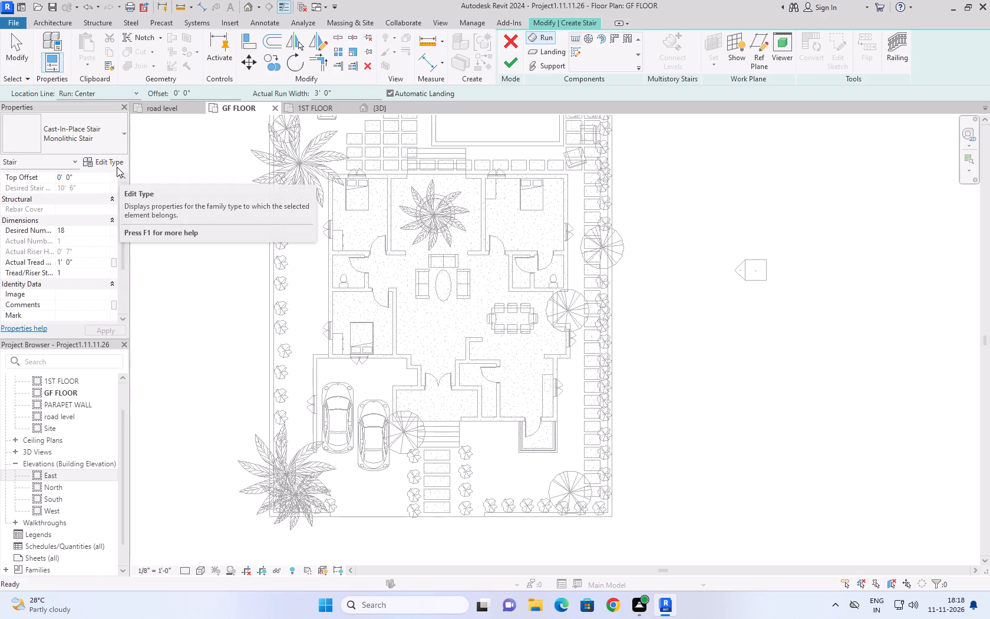
scroll(83, 270, "down", 3)
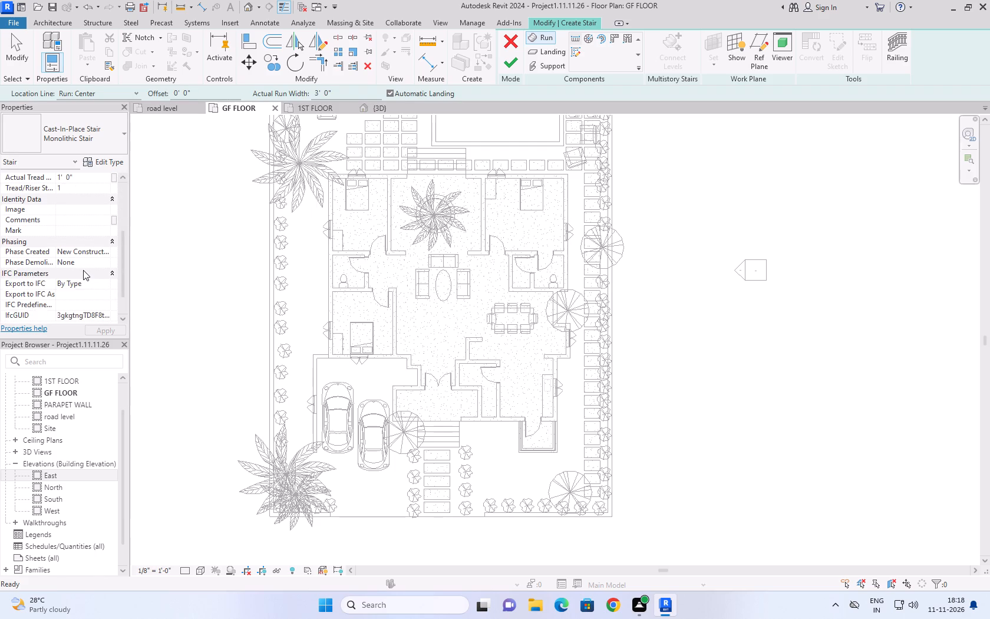
scroll(83, 270, "down", 6)
scroll(83, 270, "up", 5)
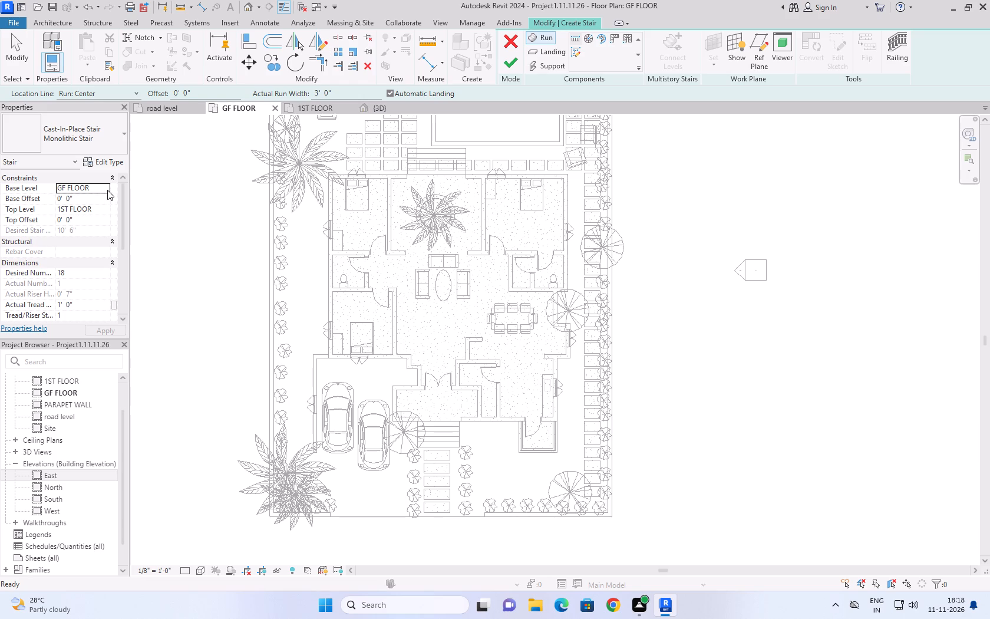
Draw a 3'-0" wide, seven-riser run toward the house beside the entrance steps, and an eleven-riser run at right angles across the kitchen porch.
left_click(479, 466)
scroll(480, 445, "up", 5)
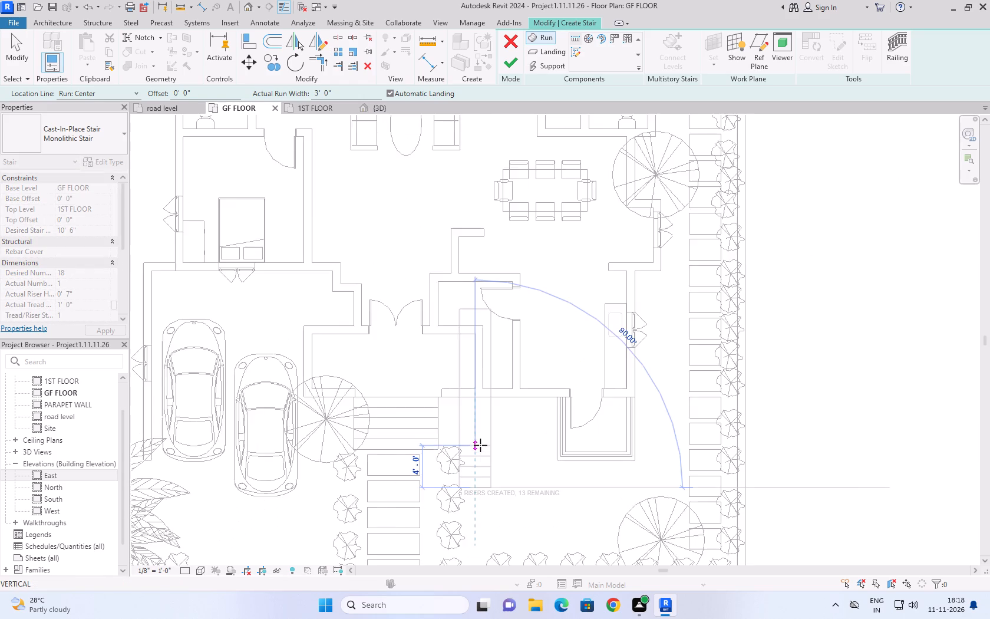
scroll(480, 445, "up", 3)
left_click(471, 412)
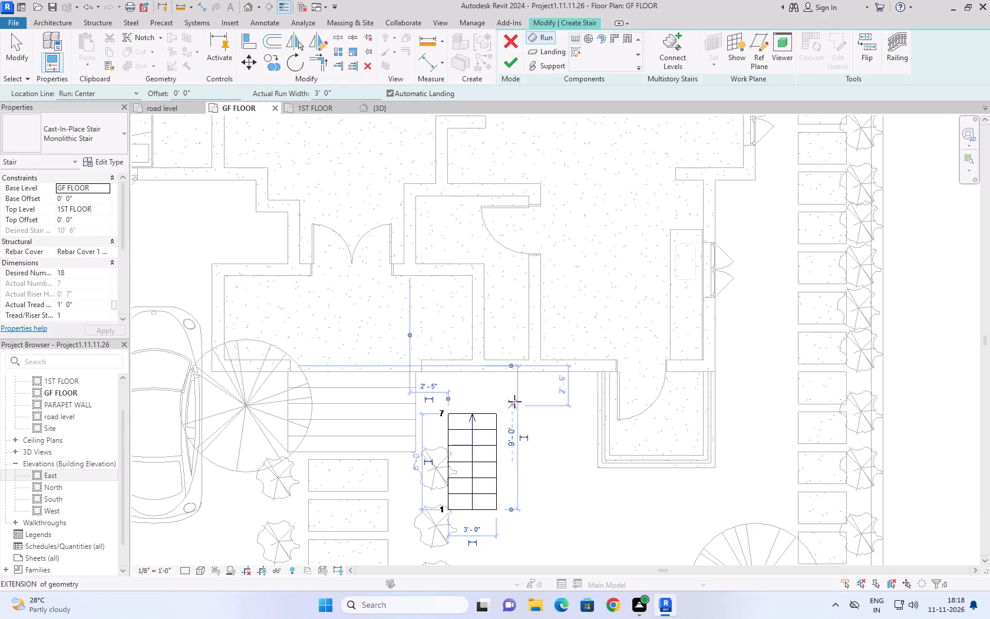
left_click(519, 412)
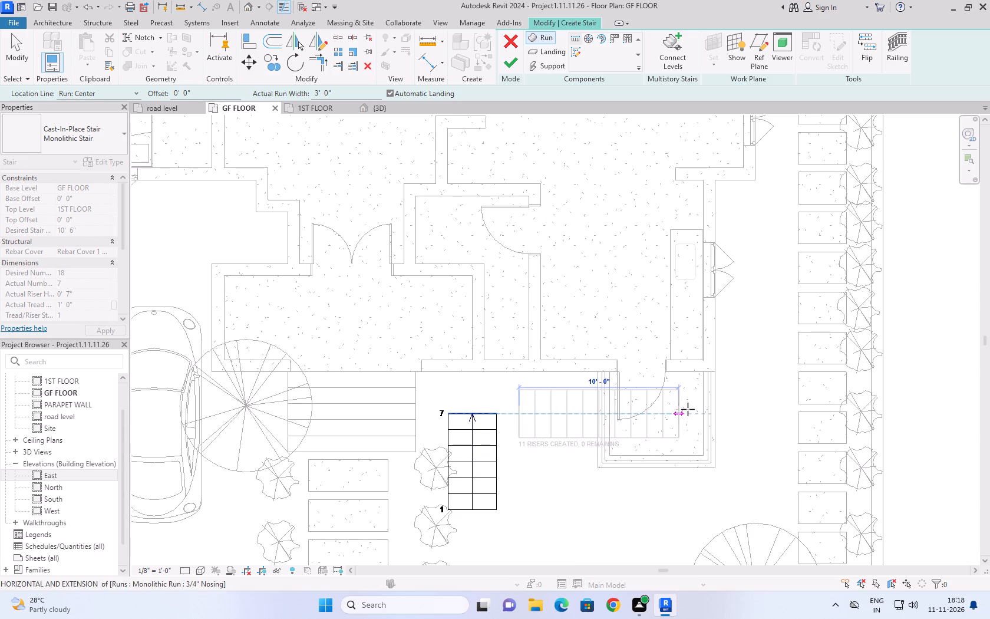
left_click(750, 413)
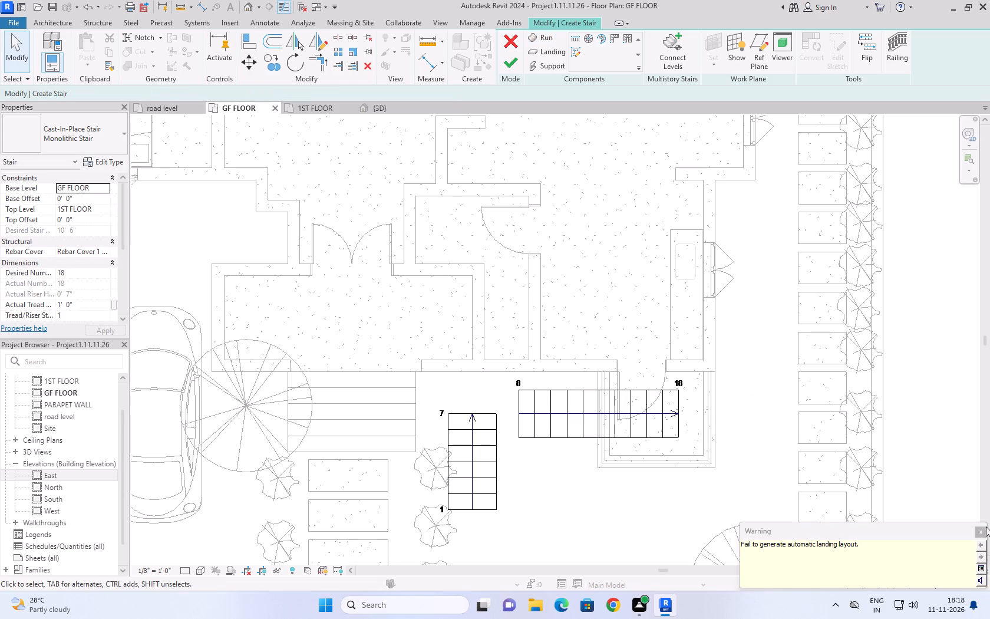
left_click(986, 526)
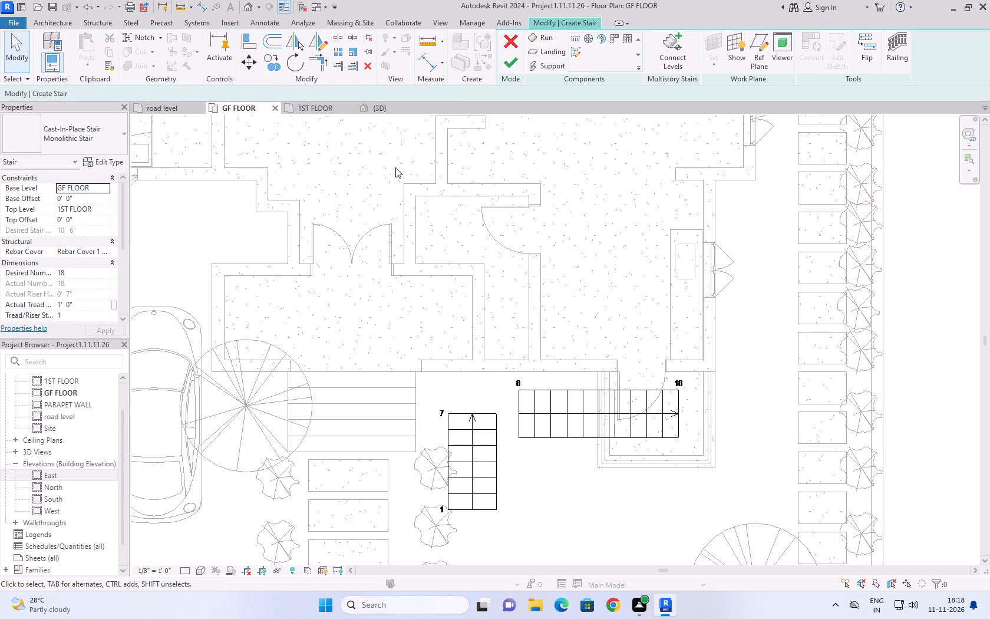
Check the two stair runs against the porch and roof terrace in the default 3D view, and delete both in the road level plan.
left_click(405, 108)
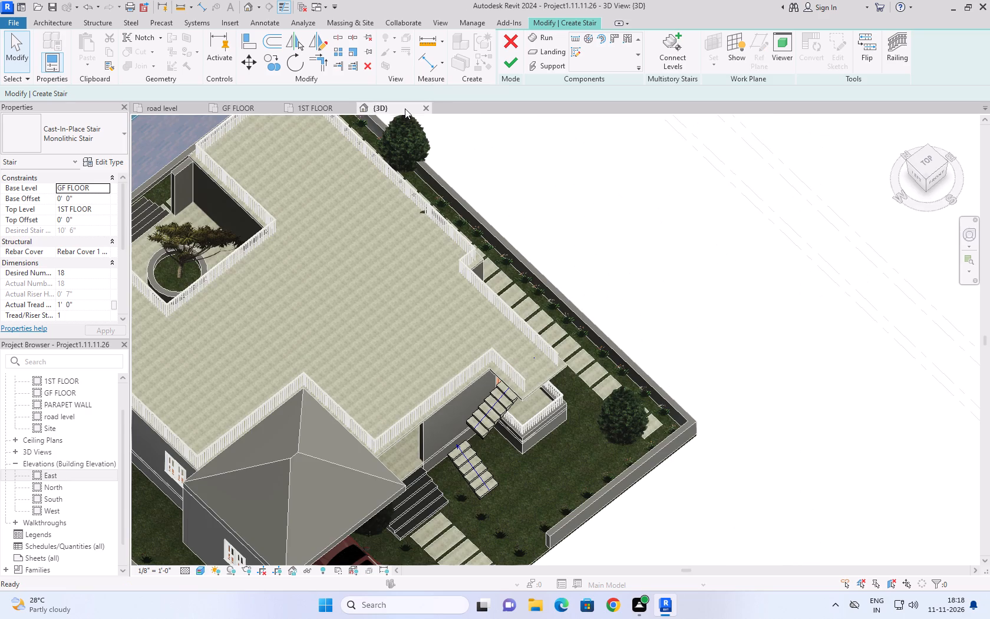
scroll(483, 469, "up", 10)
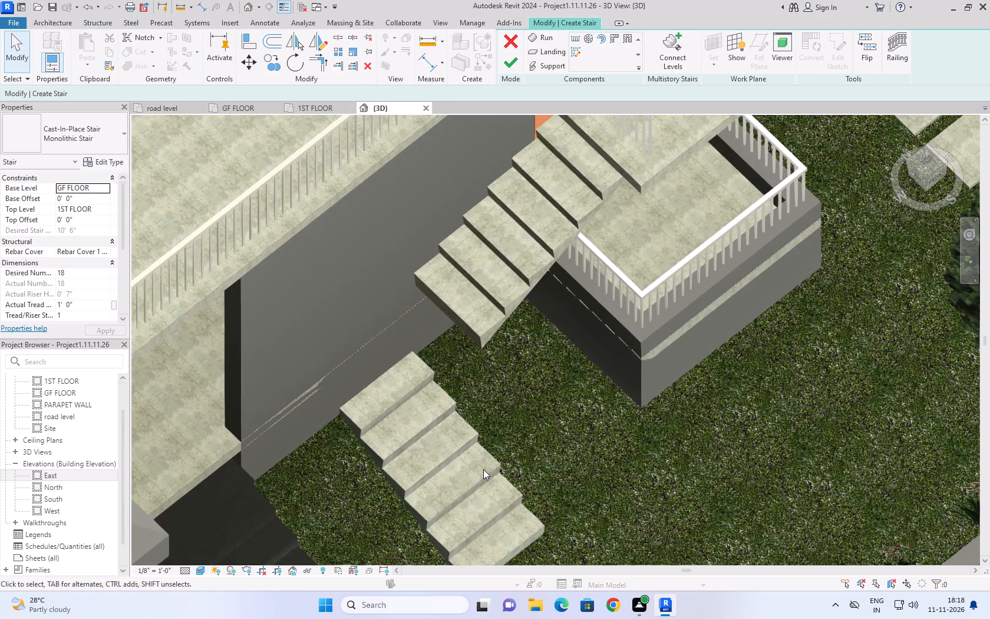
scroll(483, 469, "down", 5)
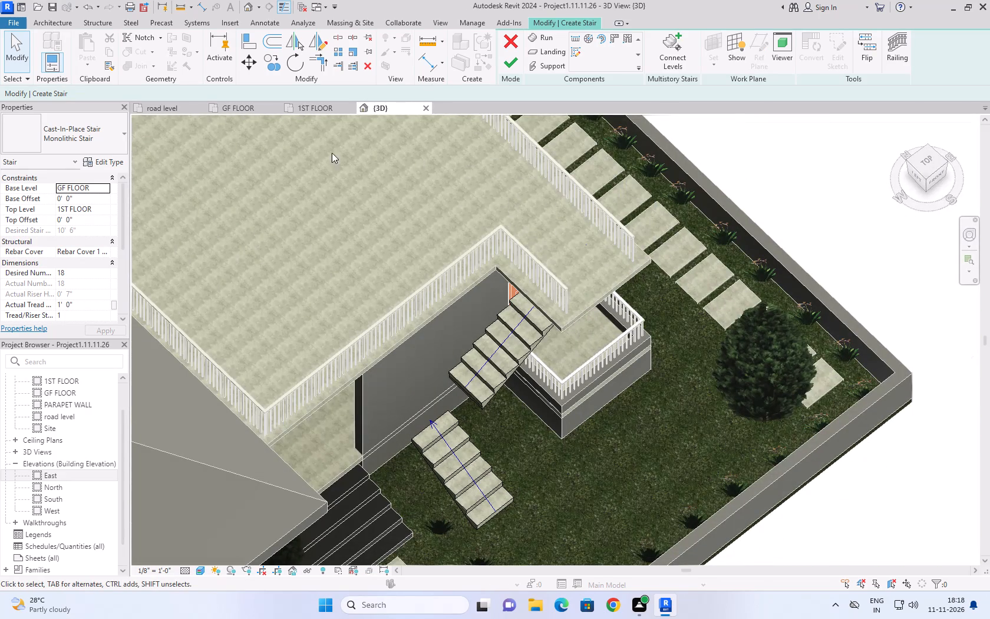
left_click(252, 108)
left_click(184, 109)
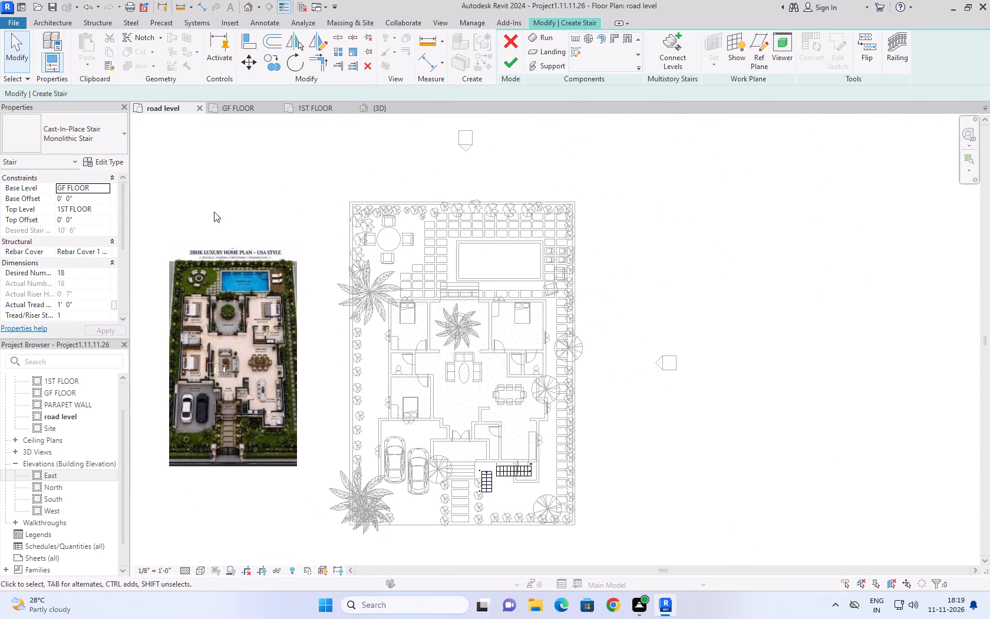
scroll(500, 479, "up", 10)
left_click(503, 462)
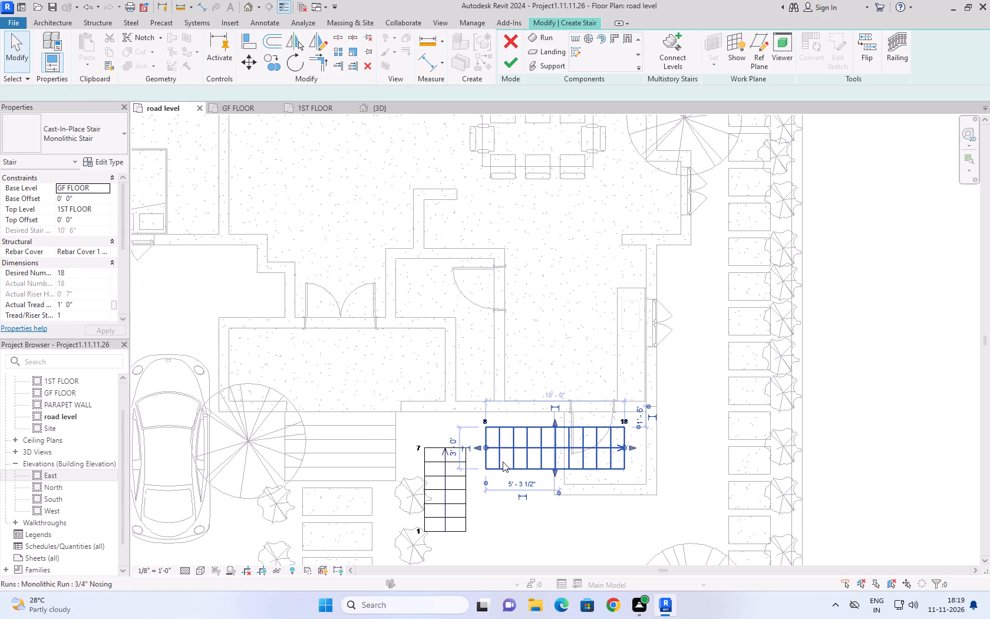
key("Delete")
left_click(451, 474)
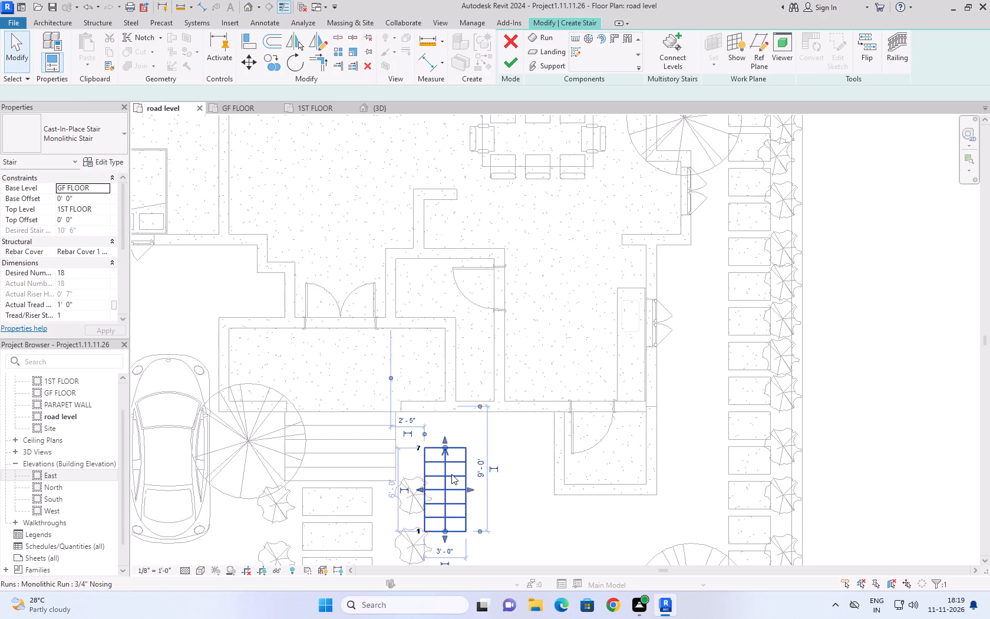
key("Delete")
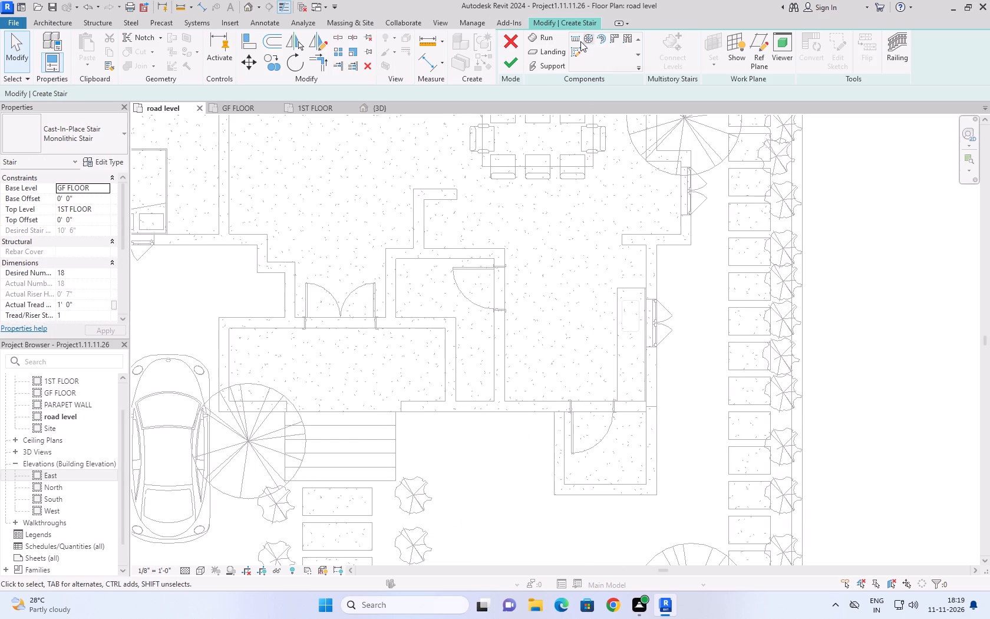
Draw a 3'-0" wide, seven-riser run toward the house beside the entrance steps, and a parallel four-riser return run with automatic landing.
left_click(577, 41)
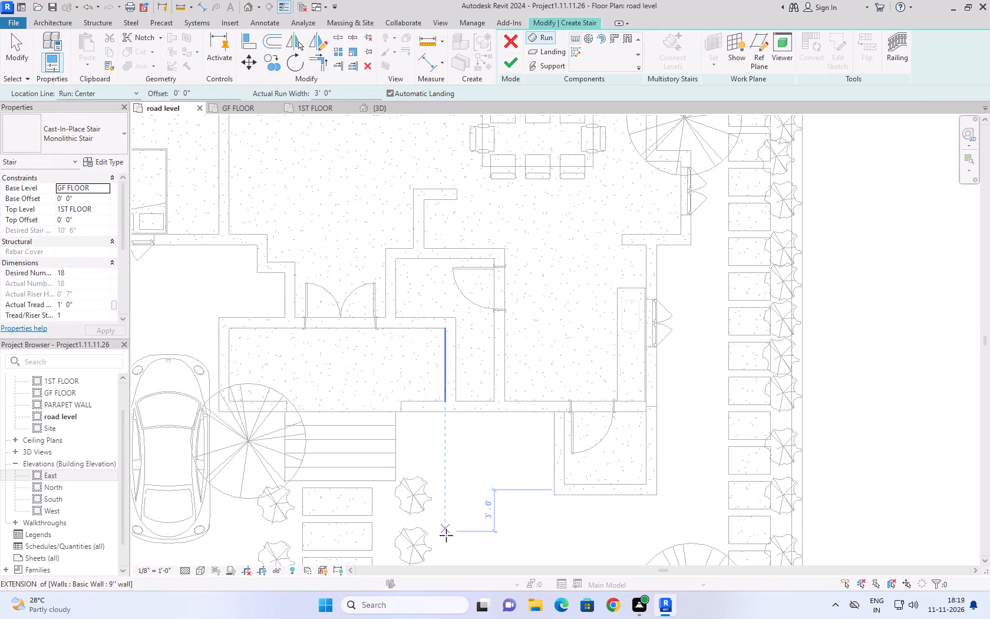
left_click(448, 528)
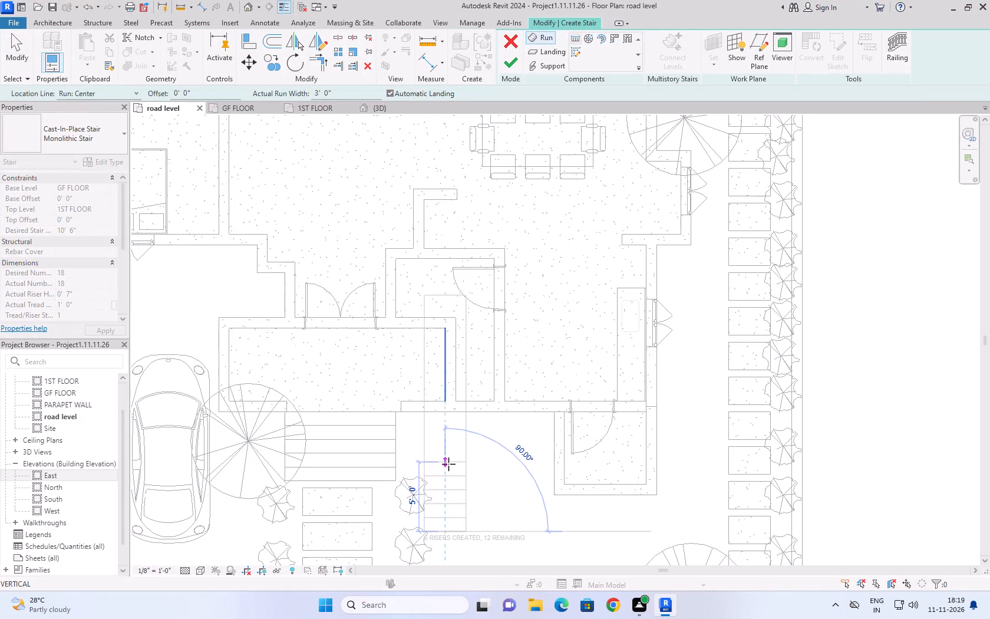
left_click(448, 447)
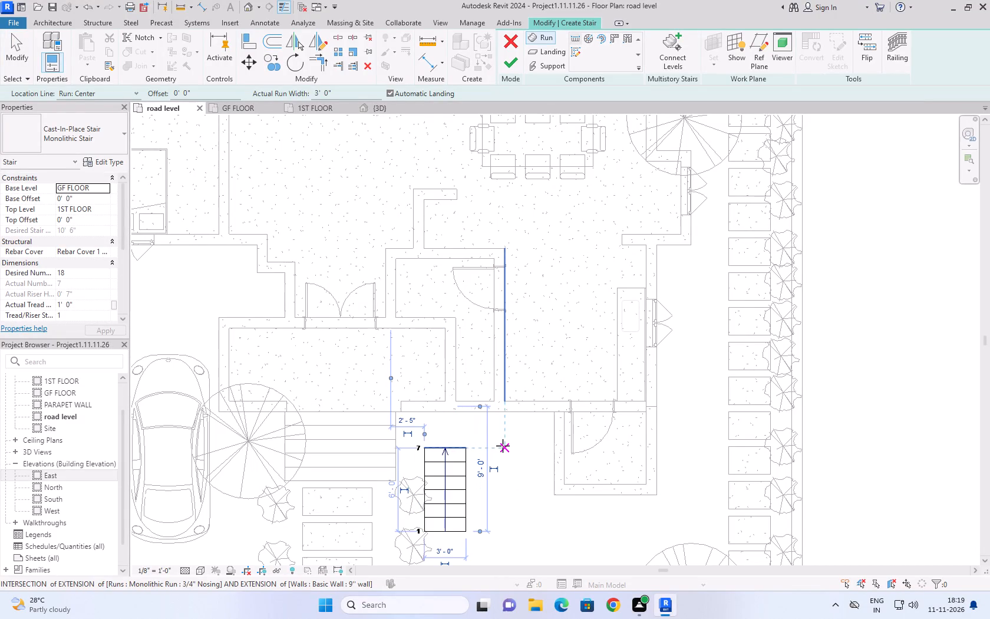
double_click(503, 446)
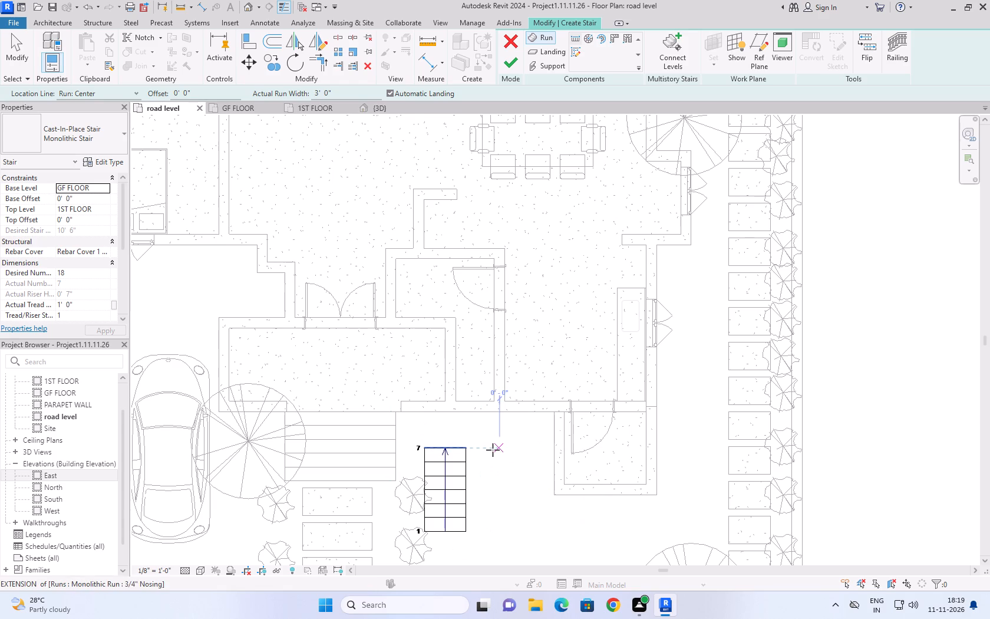
left_click(493, 450)
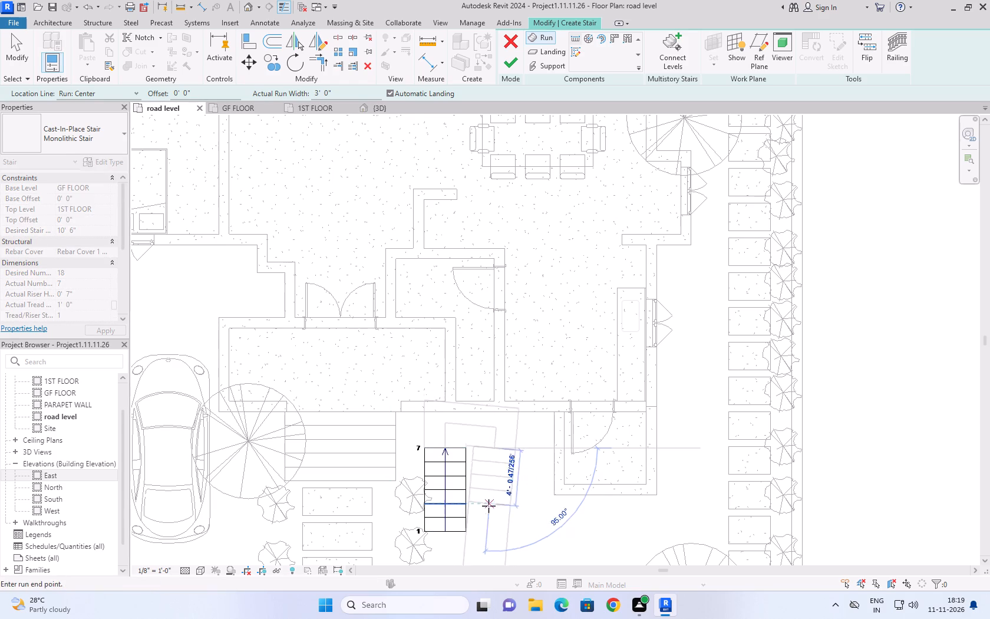
left_click(497, 487)
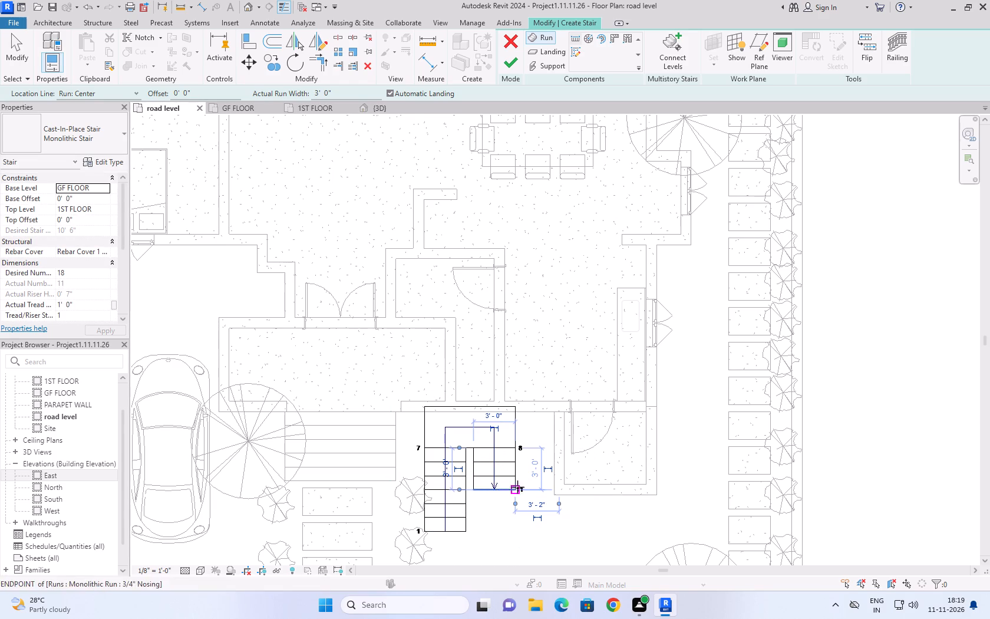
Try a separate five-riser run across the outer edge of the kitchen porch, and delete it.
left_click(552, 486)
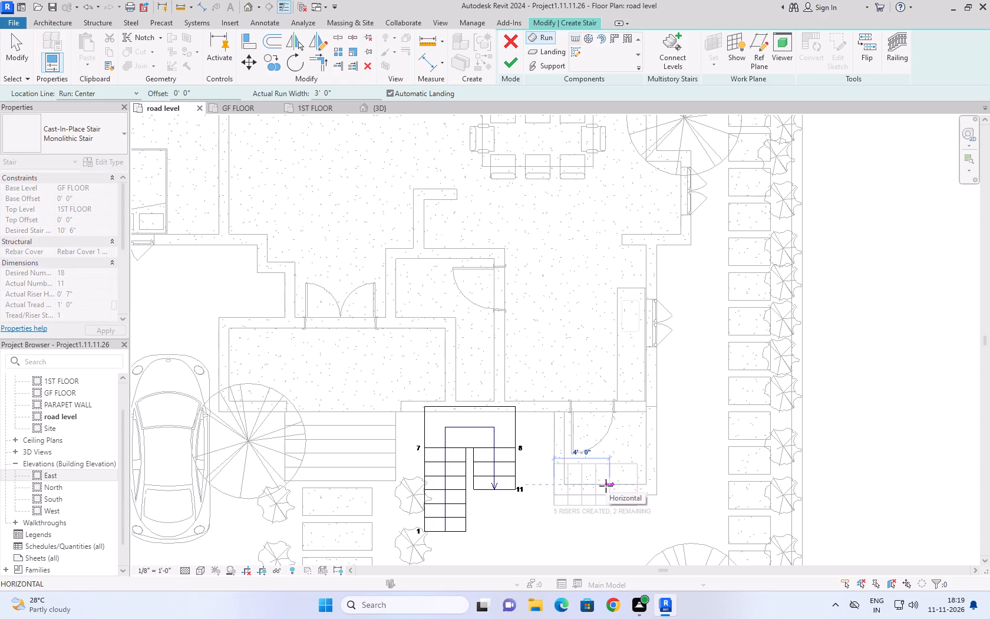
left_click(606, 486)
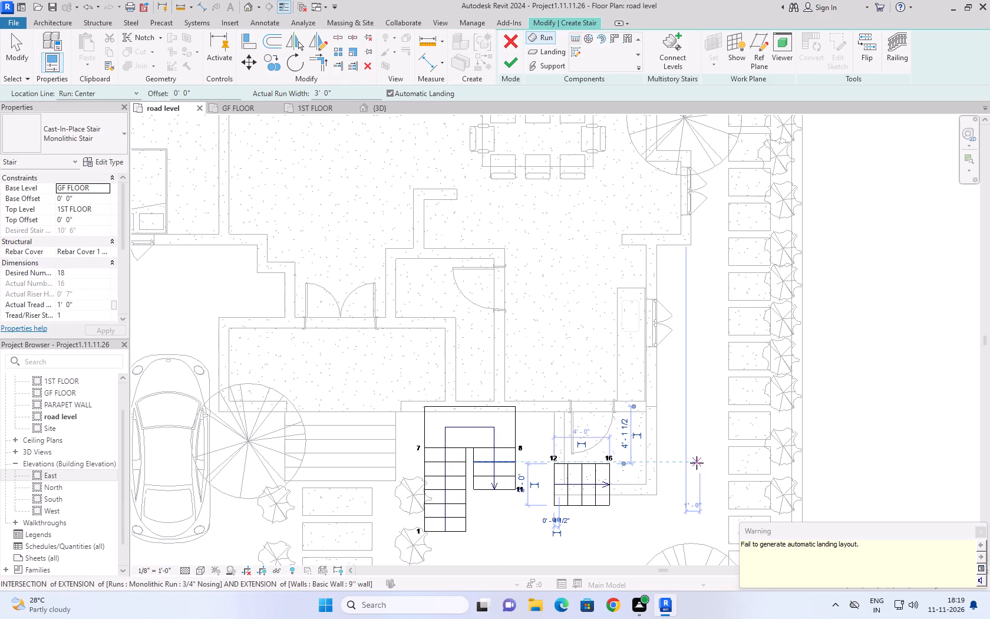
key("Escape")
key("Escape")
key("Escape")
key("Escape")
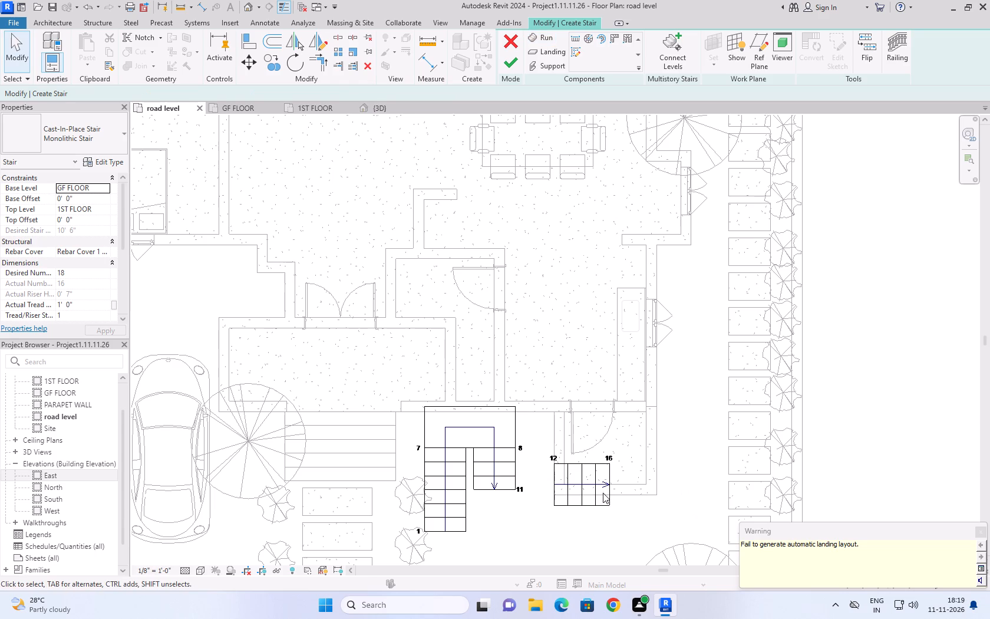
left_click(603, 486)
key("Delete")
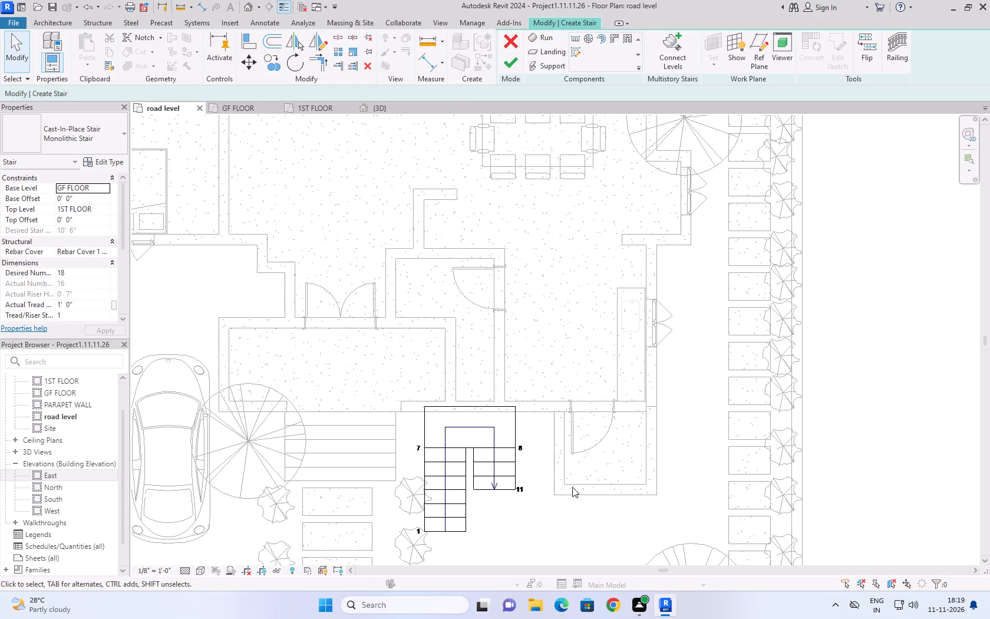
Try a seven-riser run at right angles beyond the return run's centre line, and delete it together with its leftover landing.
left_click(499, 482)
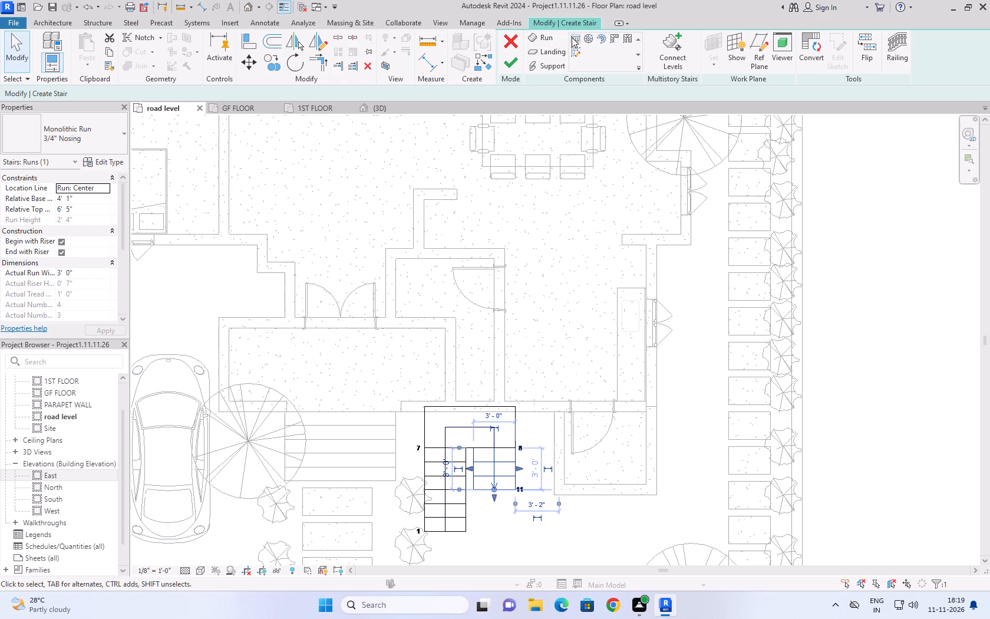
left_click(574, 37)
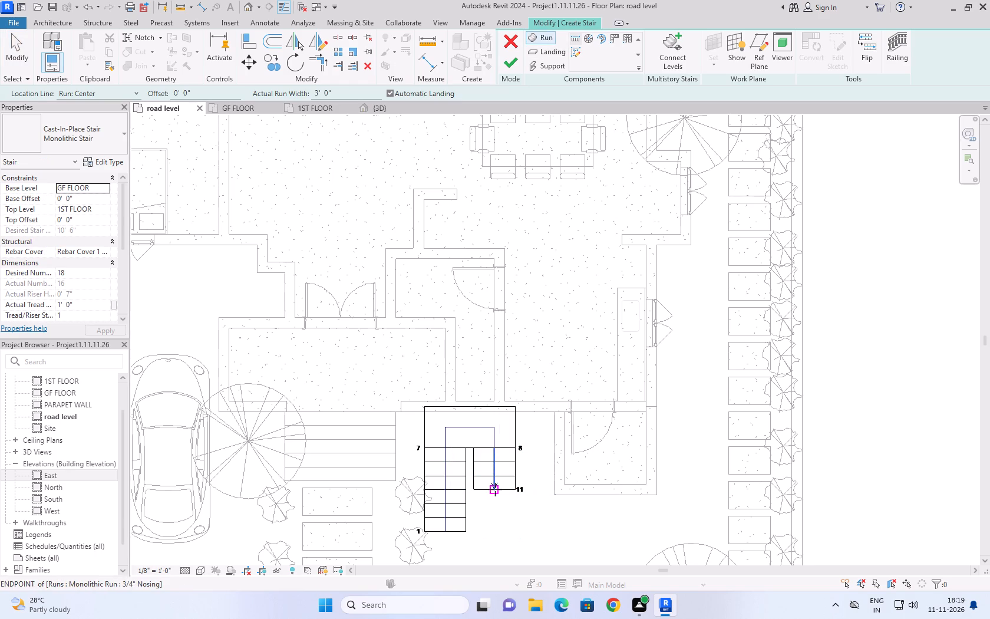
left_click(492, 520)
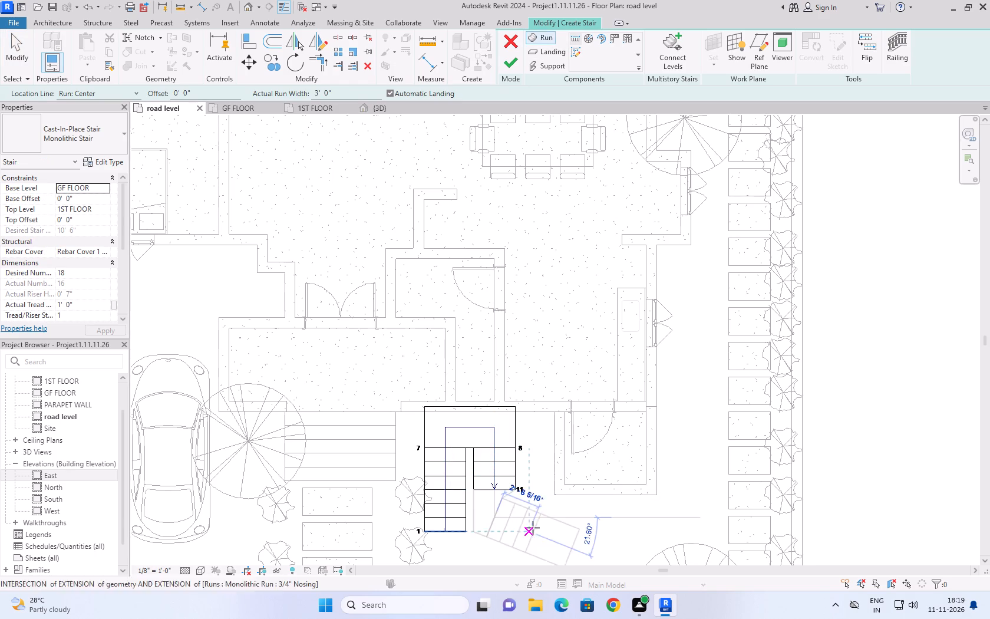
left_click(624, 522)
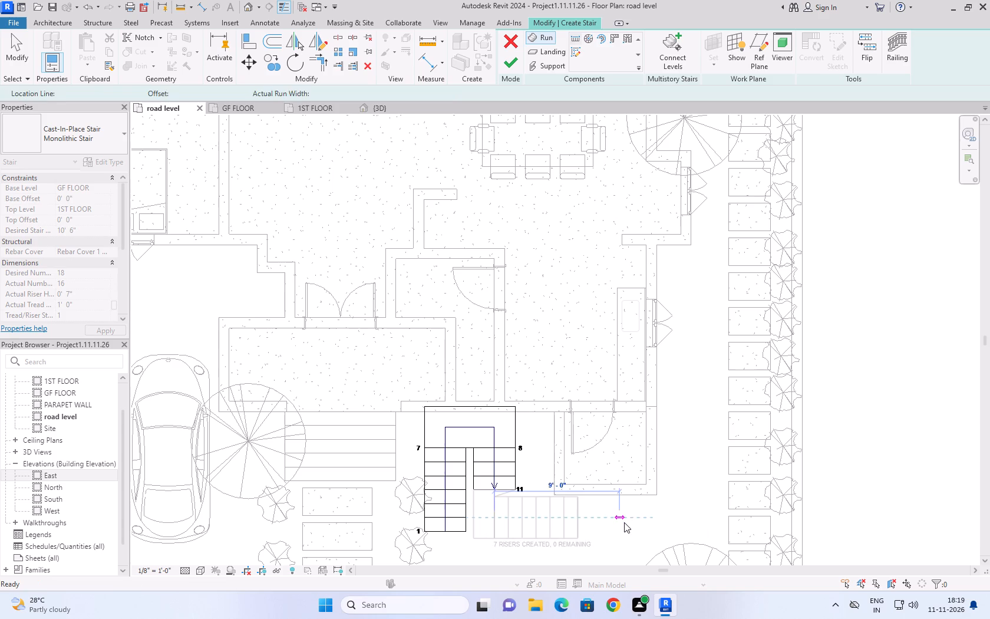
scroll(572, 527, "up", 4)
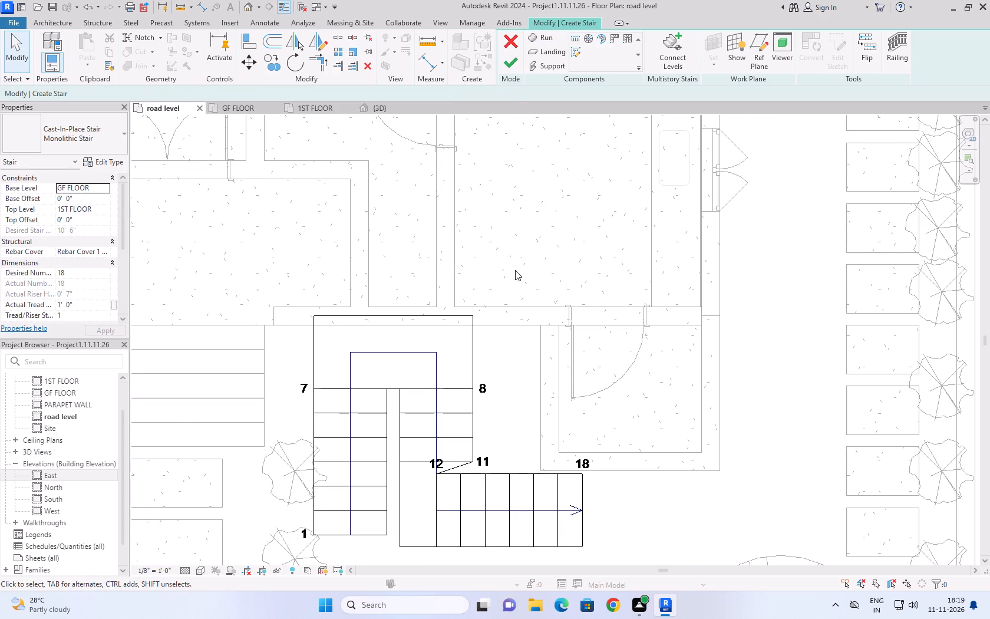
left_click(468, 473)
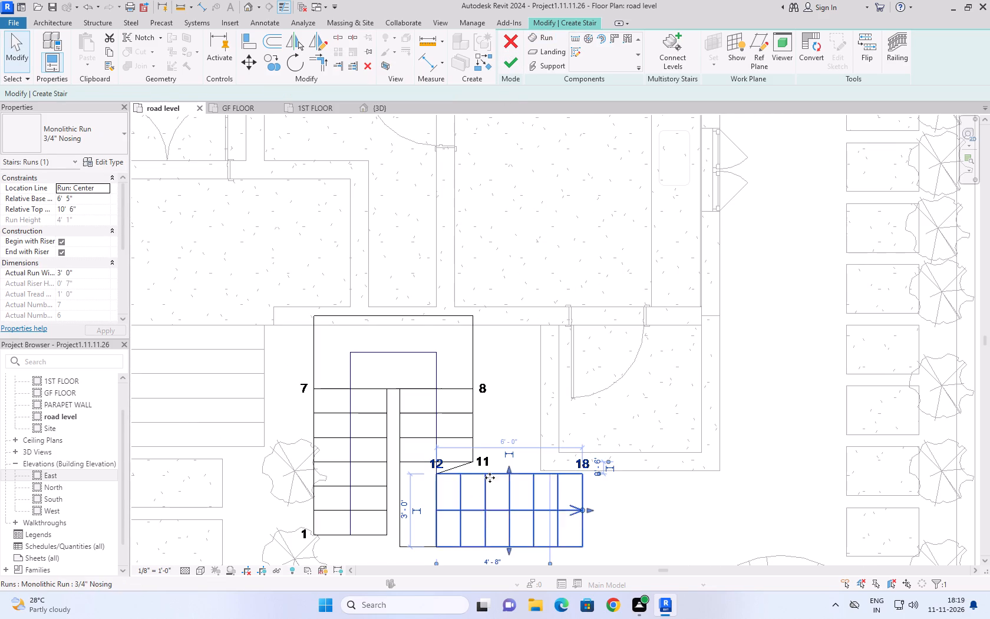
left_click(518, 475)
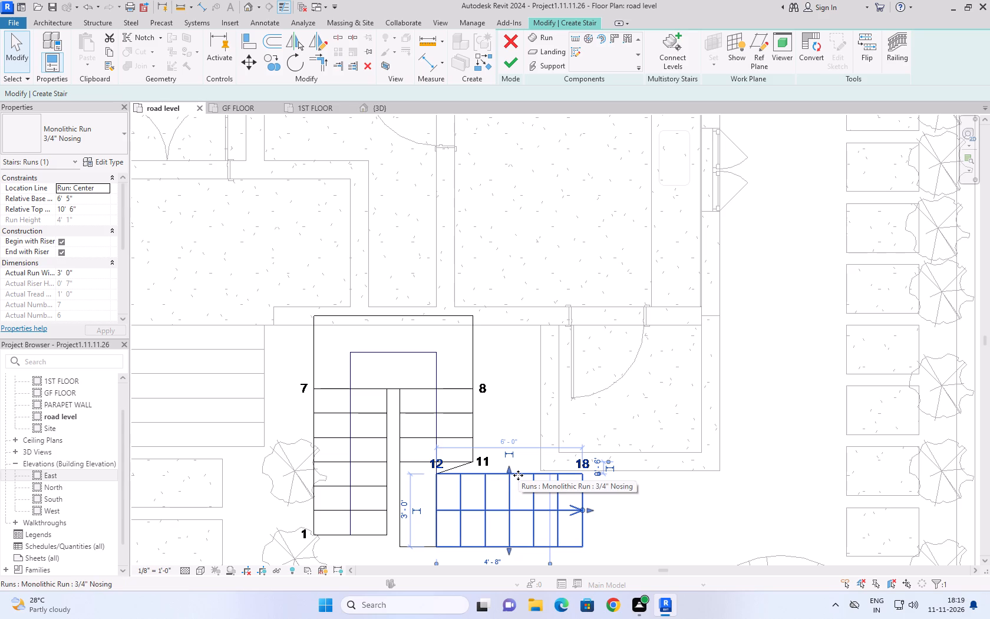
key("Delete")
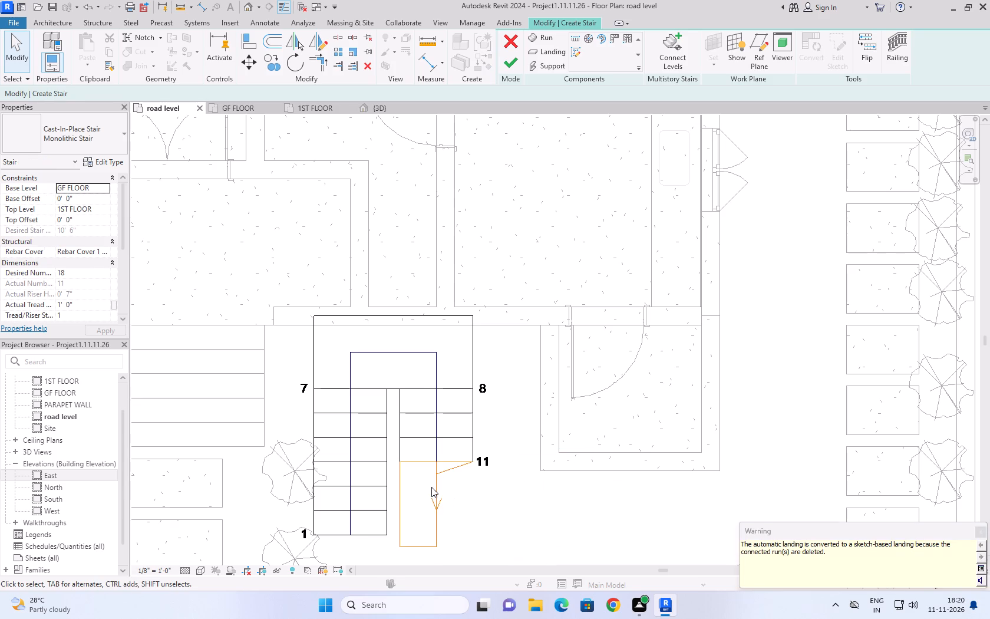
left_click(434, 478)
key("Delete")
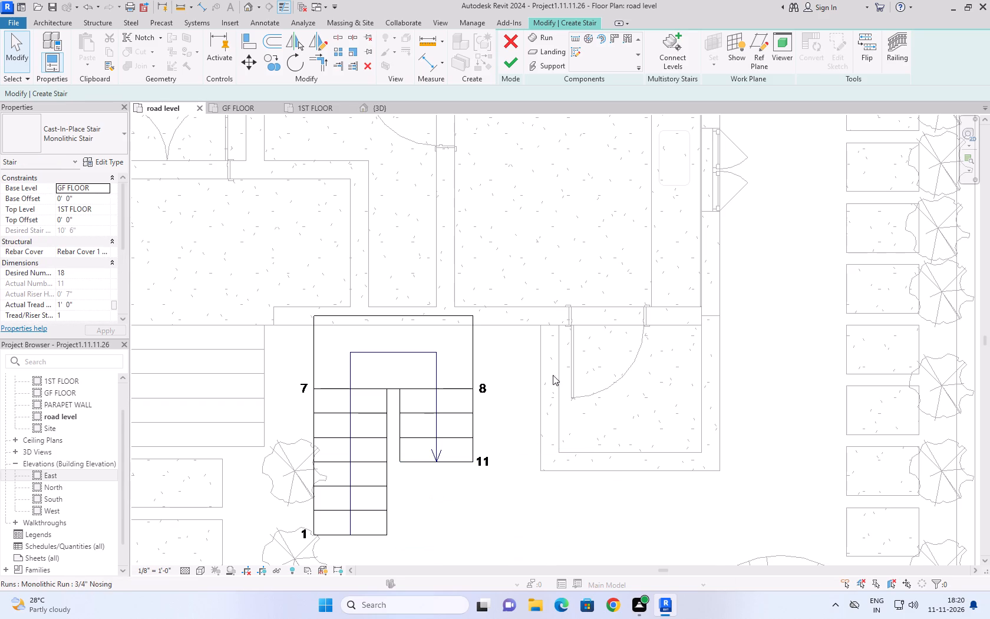
Draw a six-riser, 5'-0" long run in front of the kitchen porch, starting in line with the return run's outer edge, and finish the stair.
left_click(570, 37)
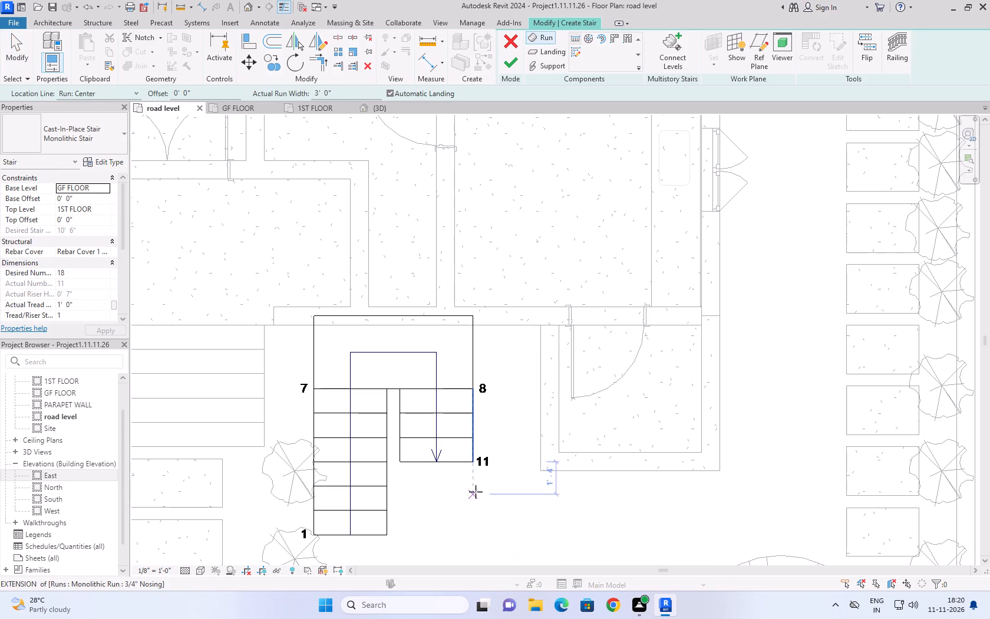
left_click(470, 521)
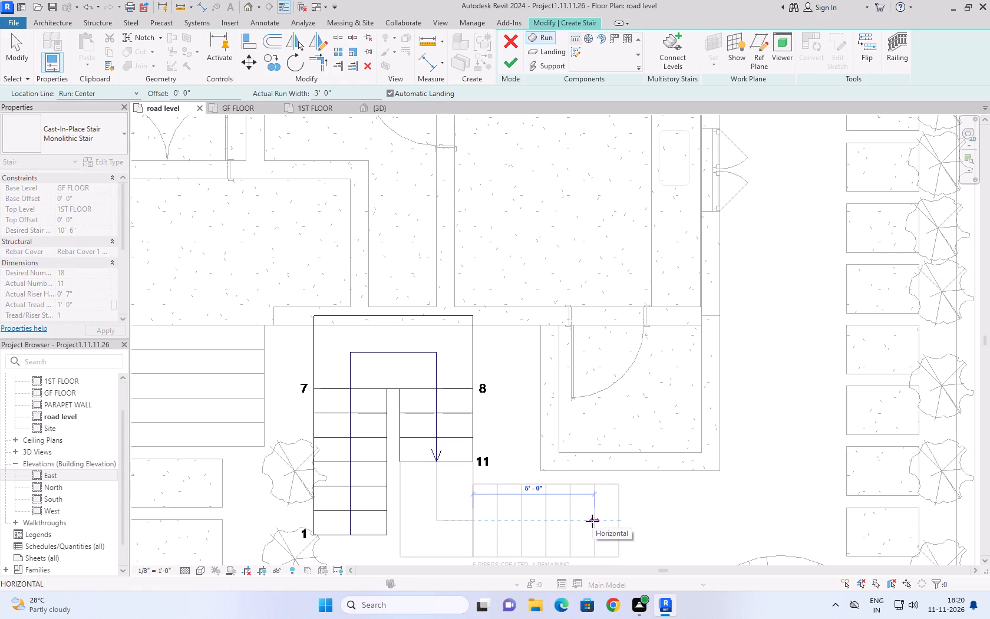
left_click(592, 521)
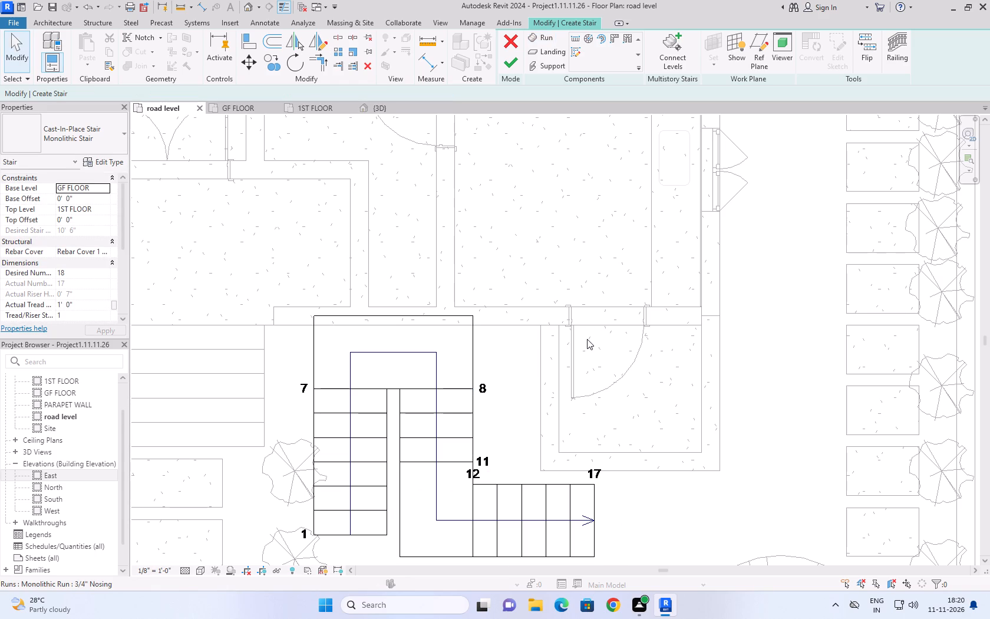
left_click(514, 59)
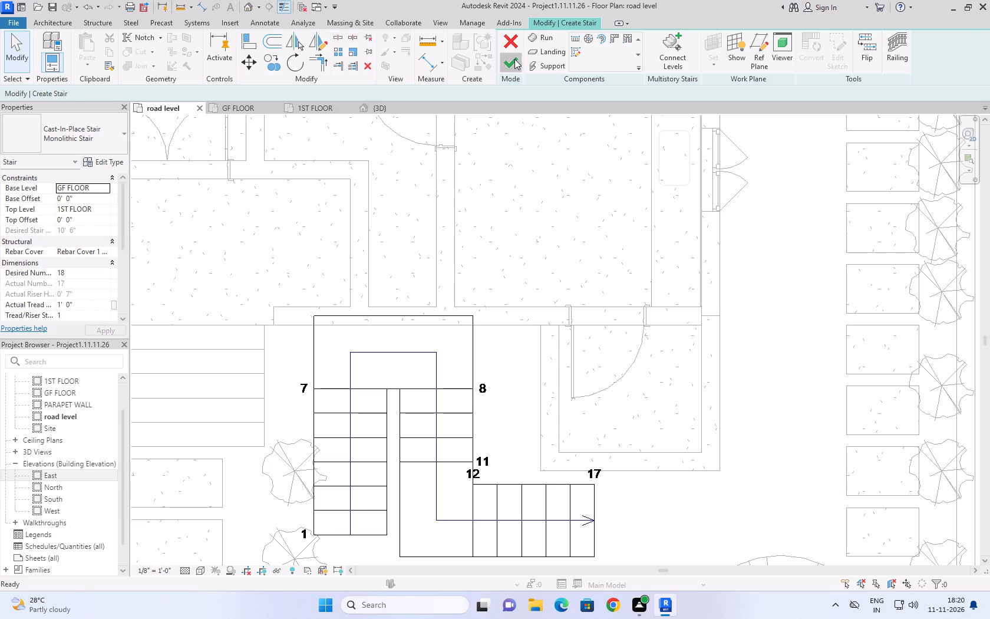
left_click(473, 265)
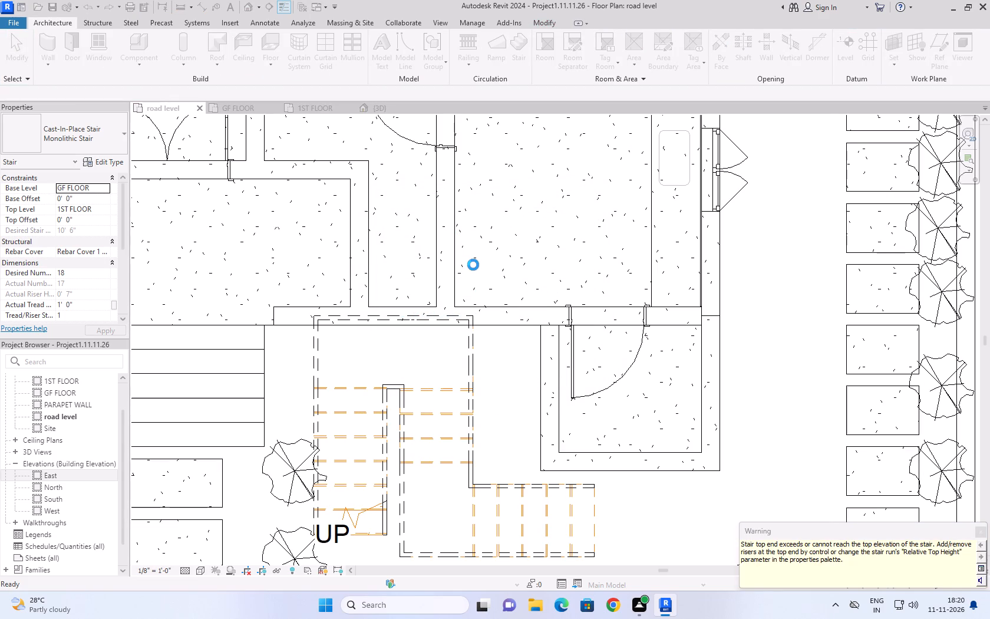
Examine the new stair against the roof terrace, entrance steps and kitchen porch in the default 3D view.
left_click(382, 106)
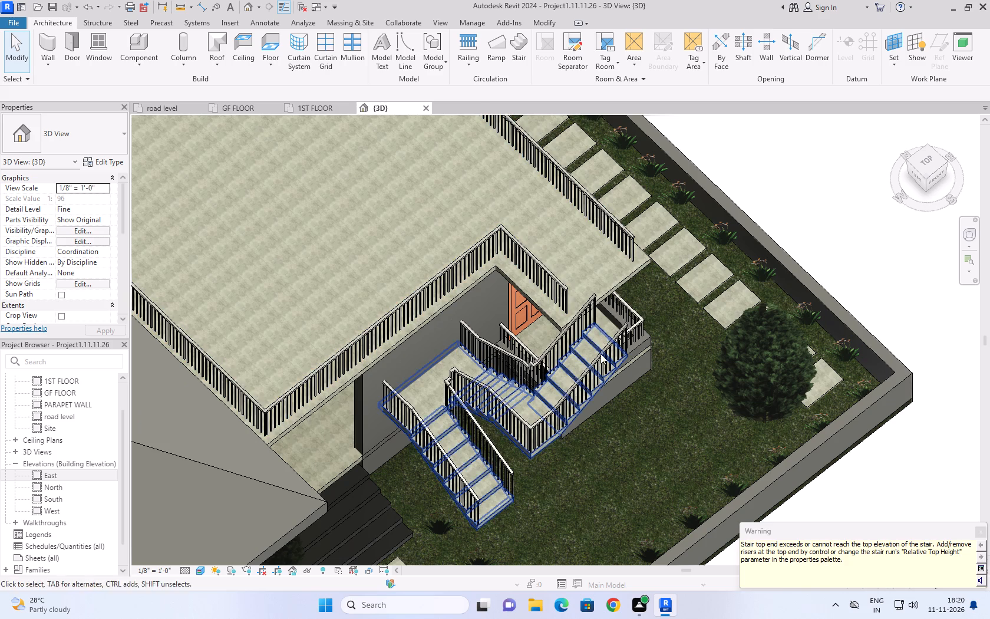
scroll(599, 361, "up", 2)
middle_click_drag(629, 492, 628, 492, "shift")
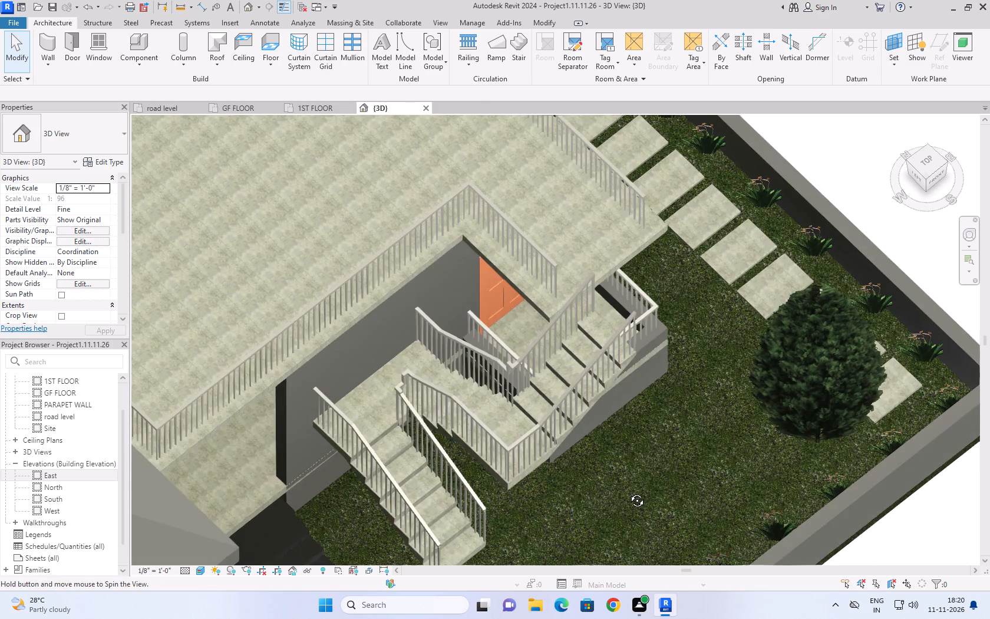
middle_click_drag(628, 492, 608, 492, "shift")
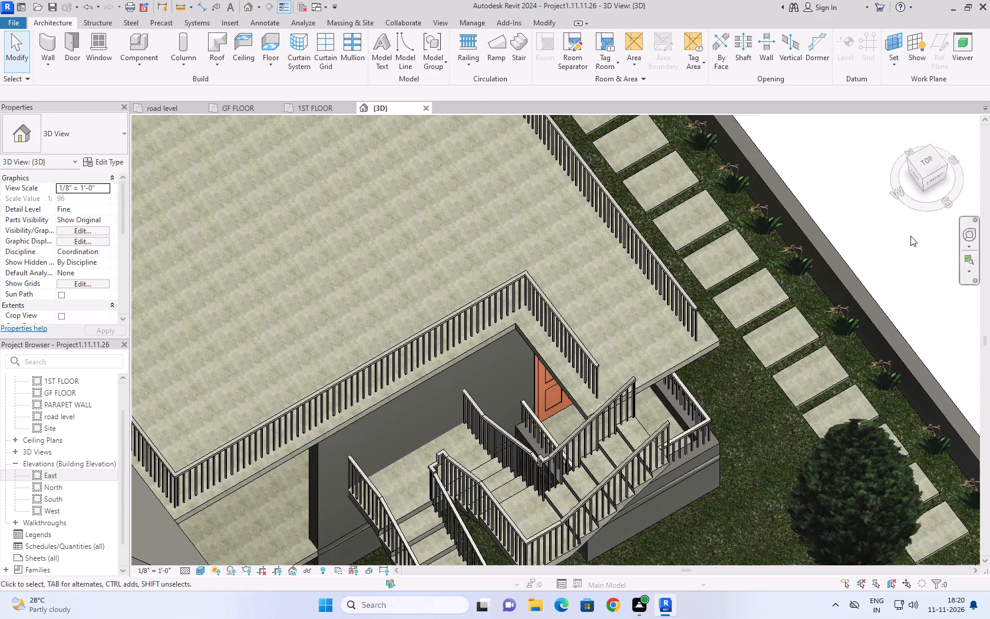
left_click(899, 123)
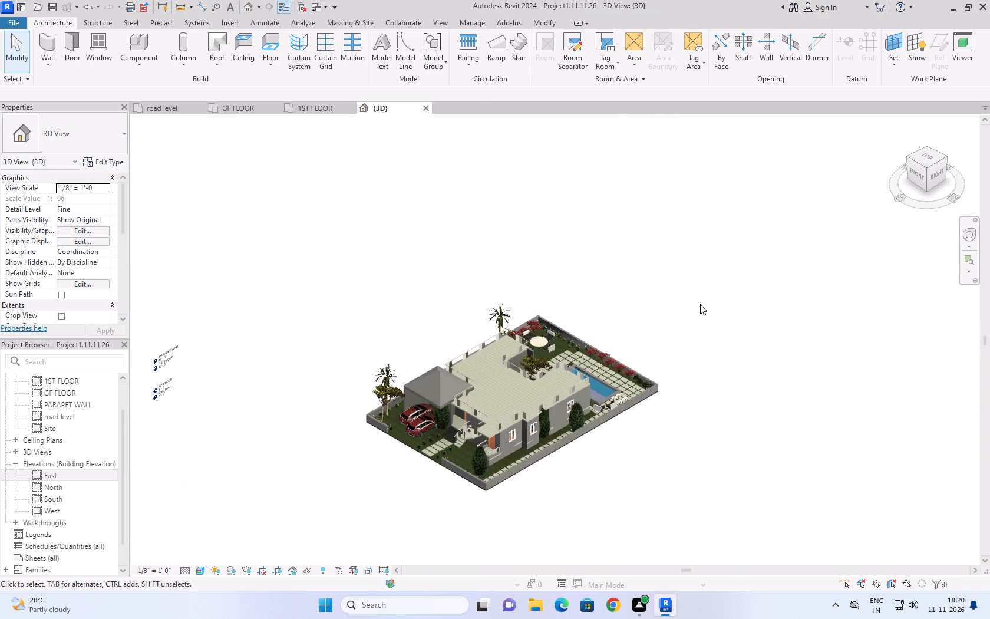
scroll(588, 405, "up", 5)
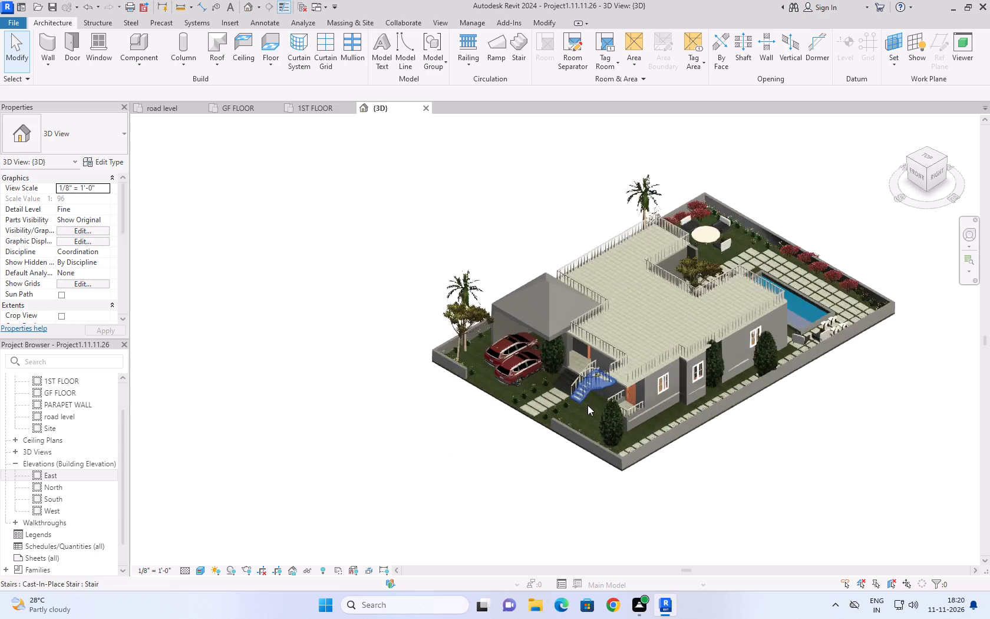
scroll(588, 405, "up", 11)
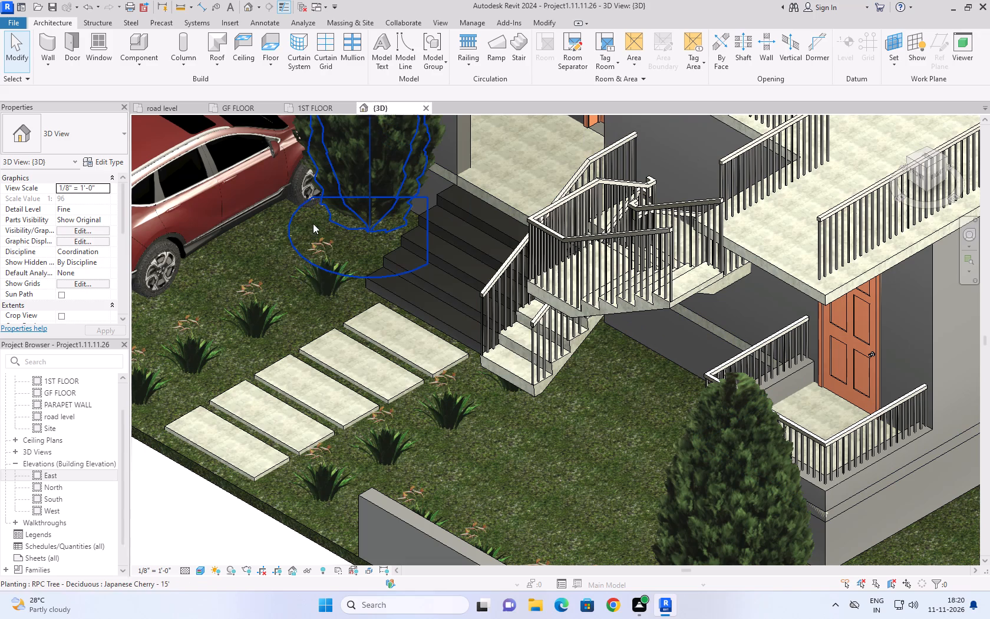
middle_click_drag(524, 179, 533, 220, "shift")
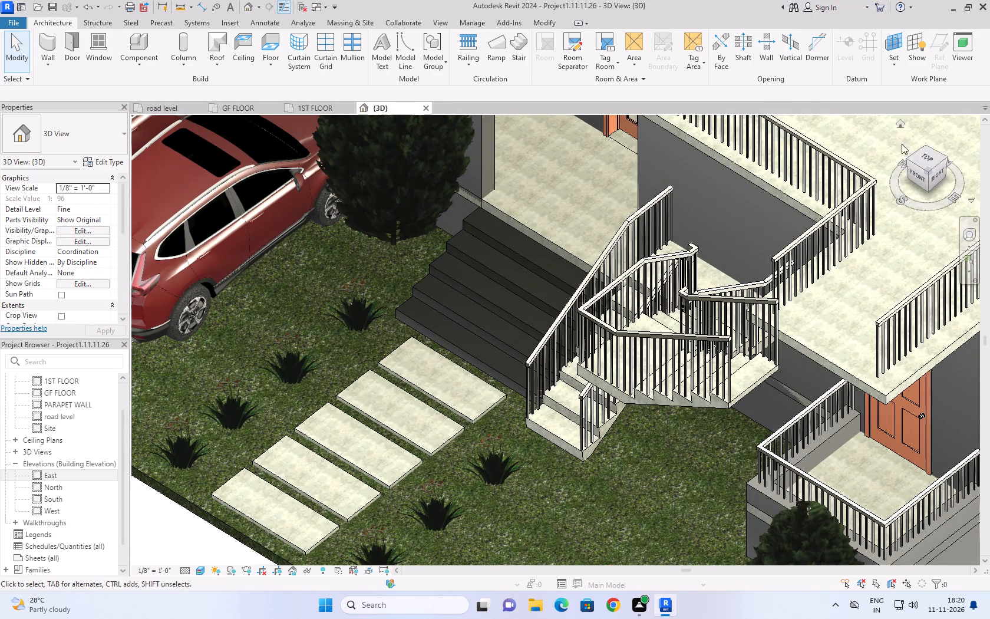
In the top 3D view, nudge the monolithic stair slightly away from the house so its upper landing meets the roof terrace slab edge.
left_click(928, 156)
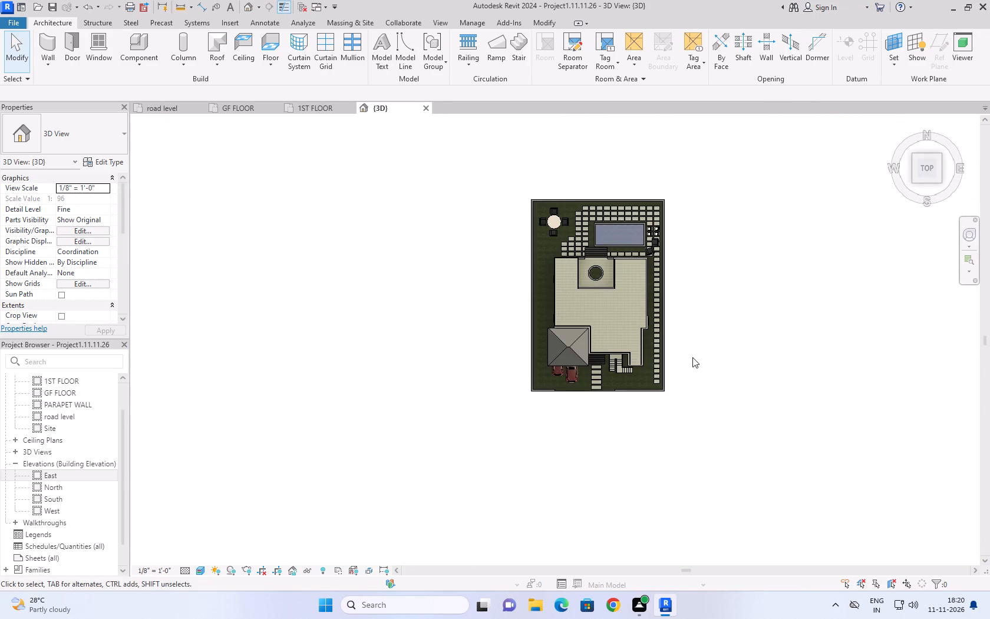
scroll(652, 382, "up", 13)
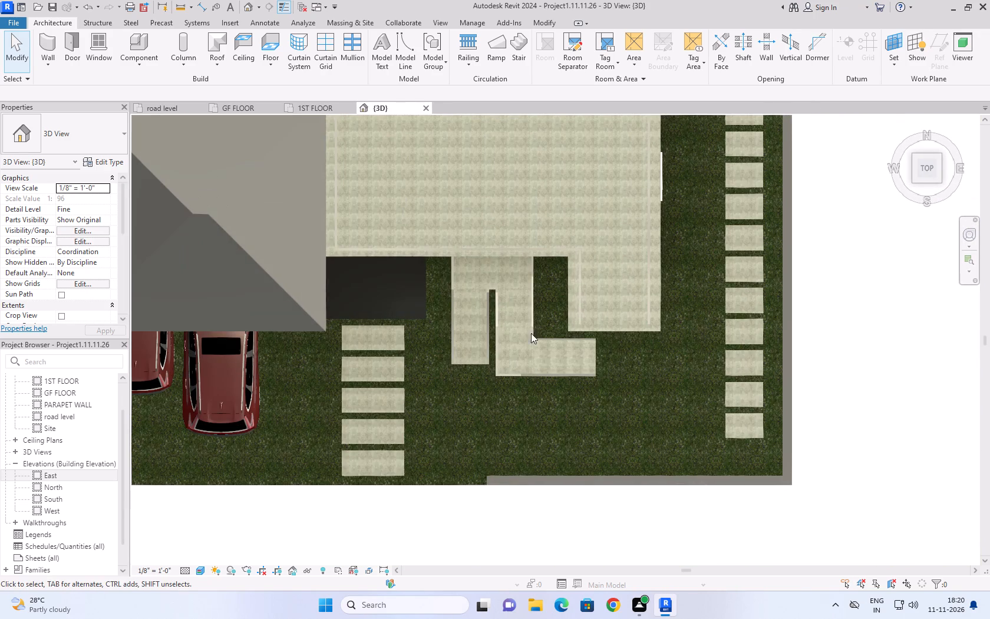
scroll(526, 291, "up", 1)
left_click(530, 282)
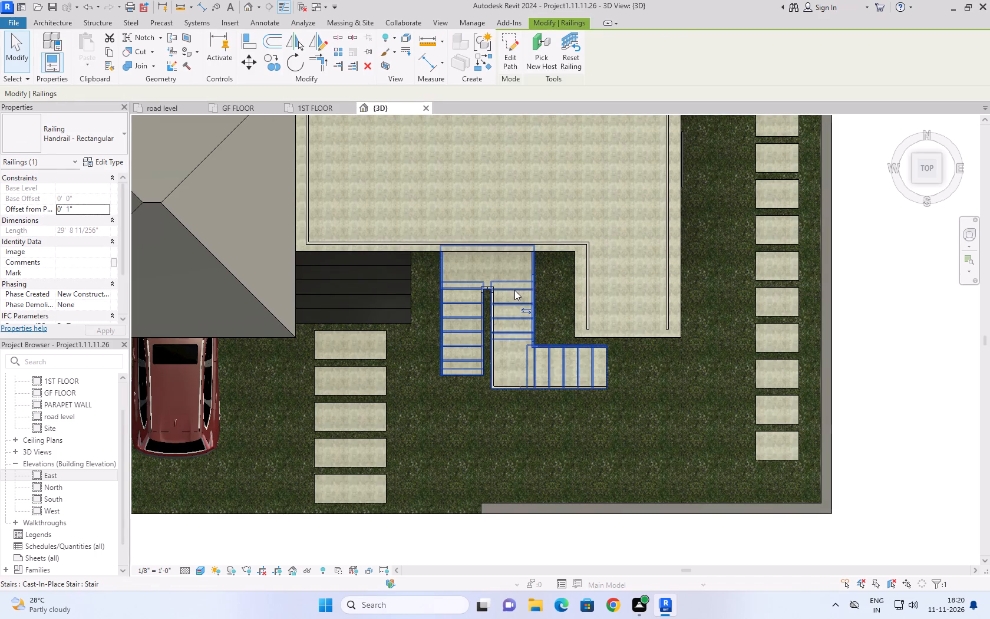
left_click(514, 290)
key("Down")
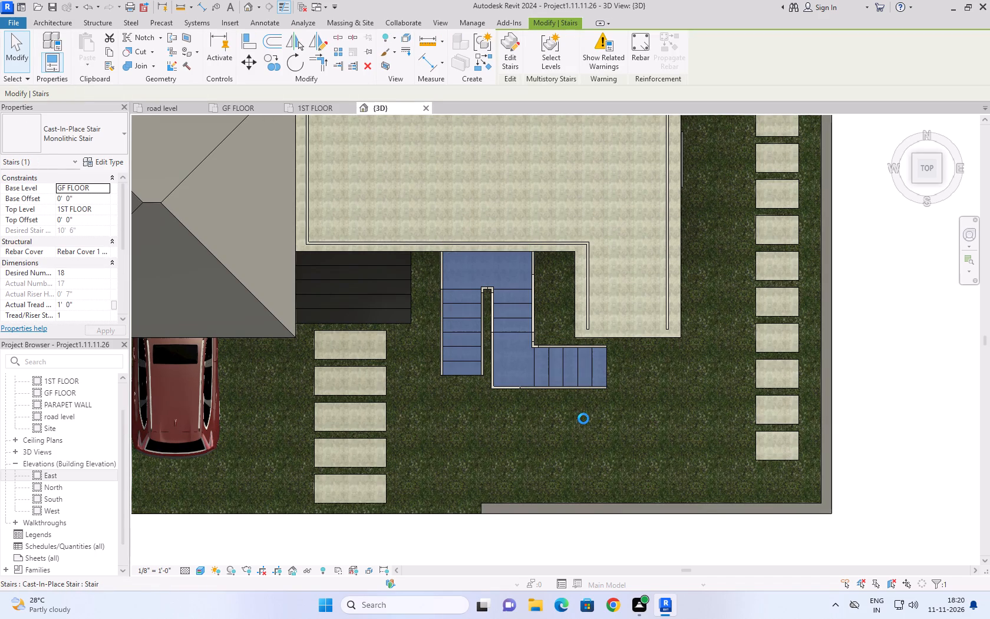
key("Down")
key("Down")
key("Down")
key("Down")
key("Down")
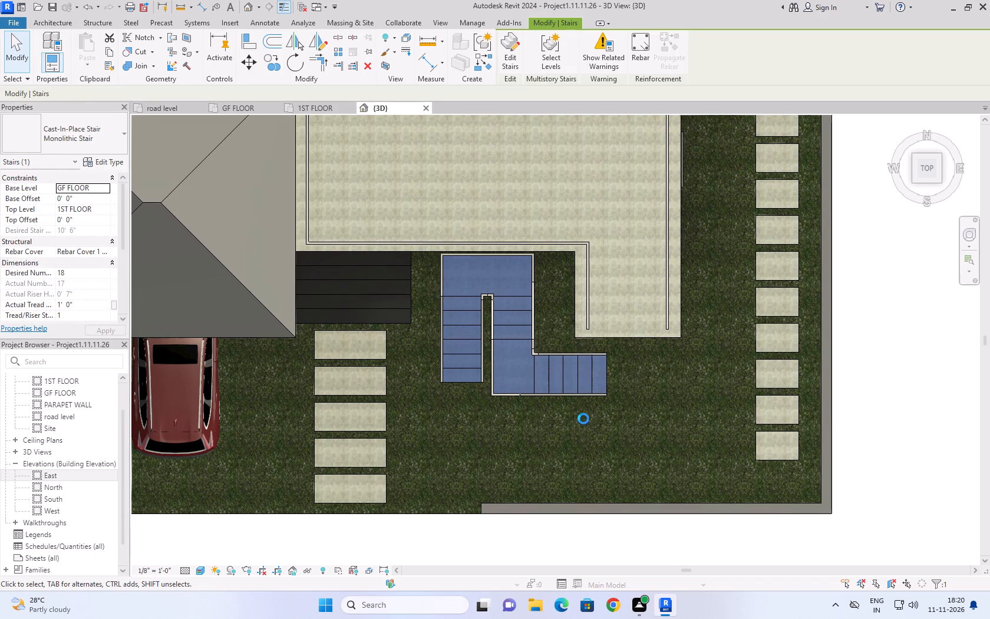
key("Up")
key("Up")
key("Up")
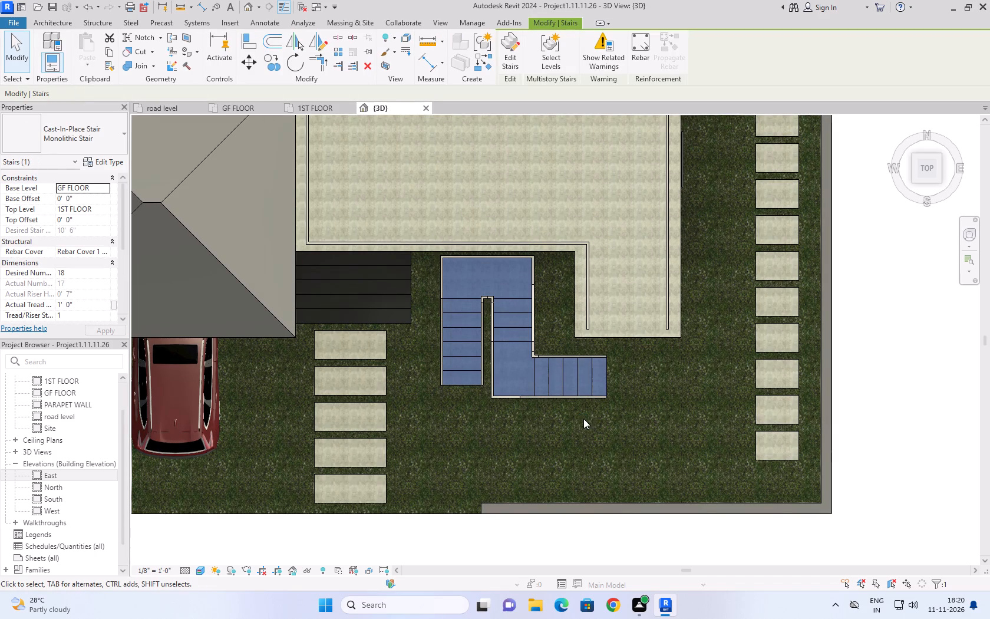
key("Up")
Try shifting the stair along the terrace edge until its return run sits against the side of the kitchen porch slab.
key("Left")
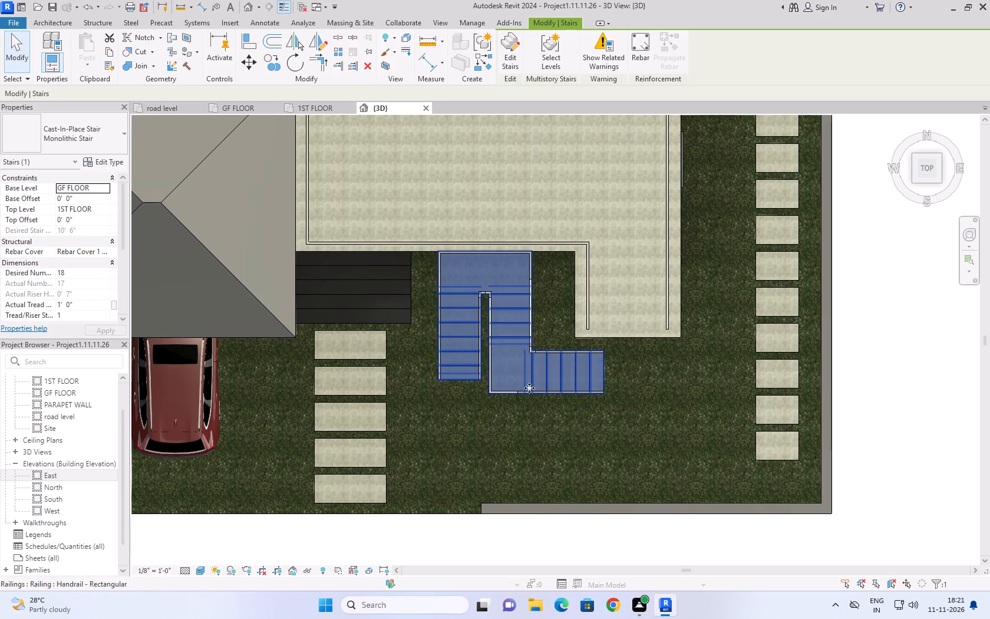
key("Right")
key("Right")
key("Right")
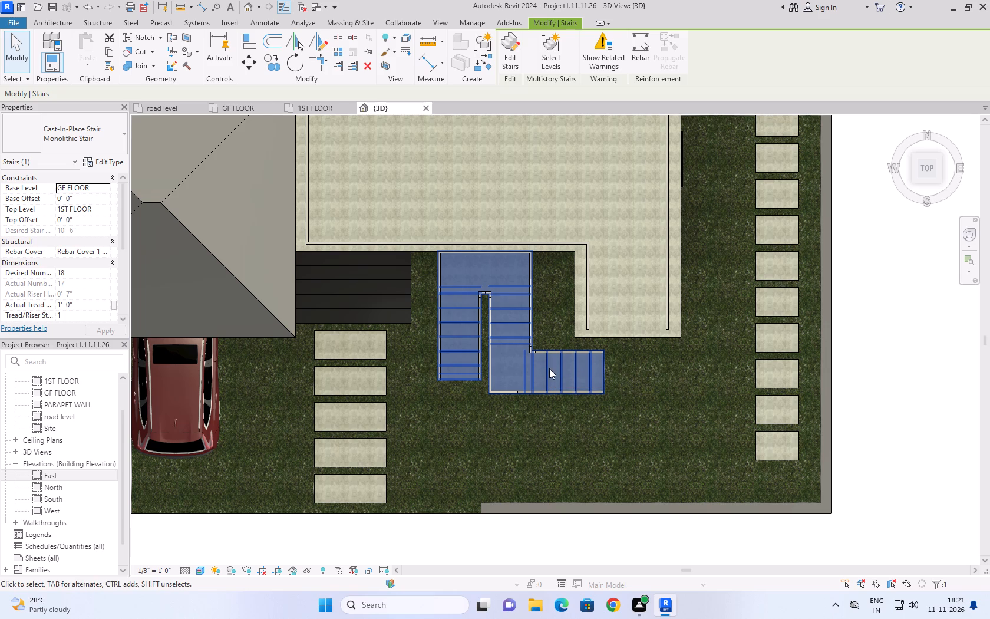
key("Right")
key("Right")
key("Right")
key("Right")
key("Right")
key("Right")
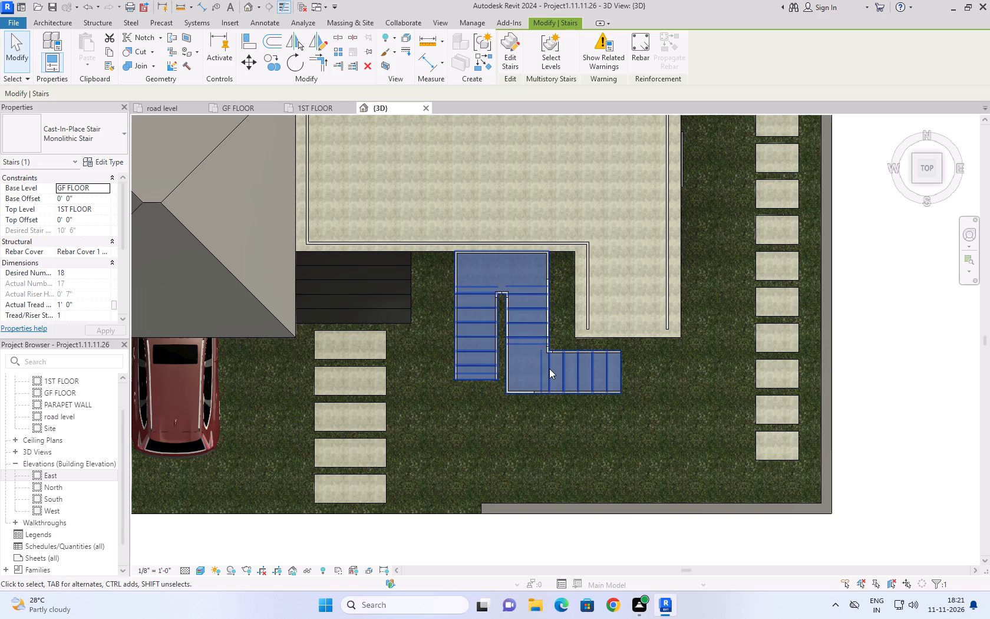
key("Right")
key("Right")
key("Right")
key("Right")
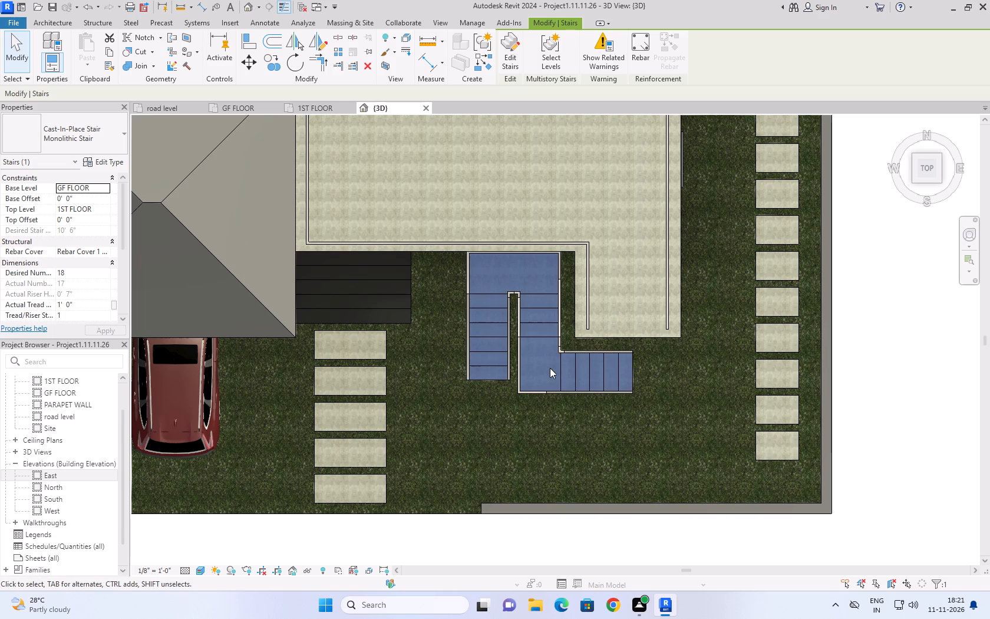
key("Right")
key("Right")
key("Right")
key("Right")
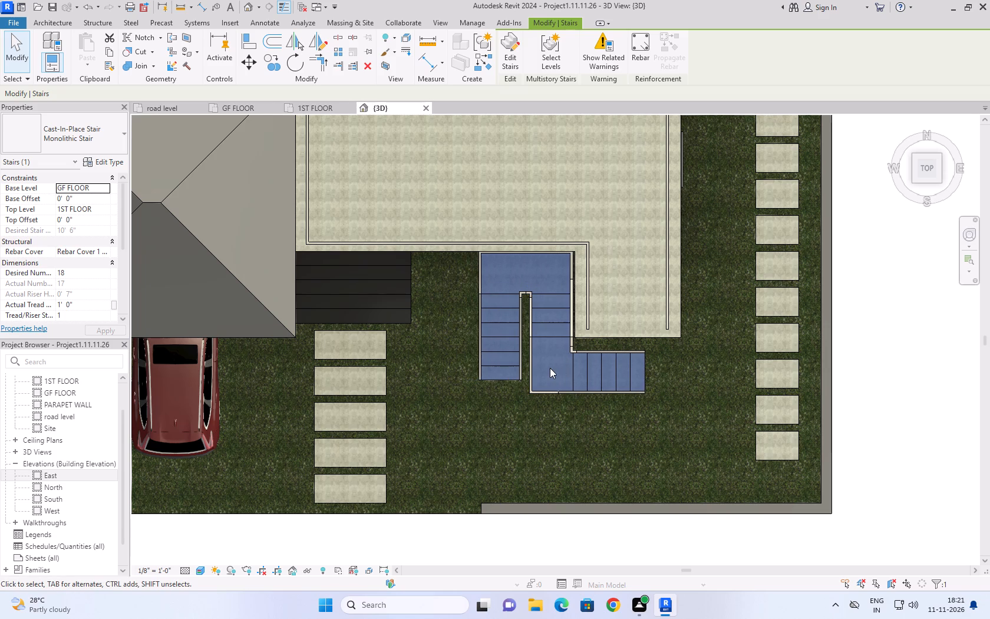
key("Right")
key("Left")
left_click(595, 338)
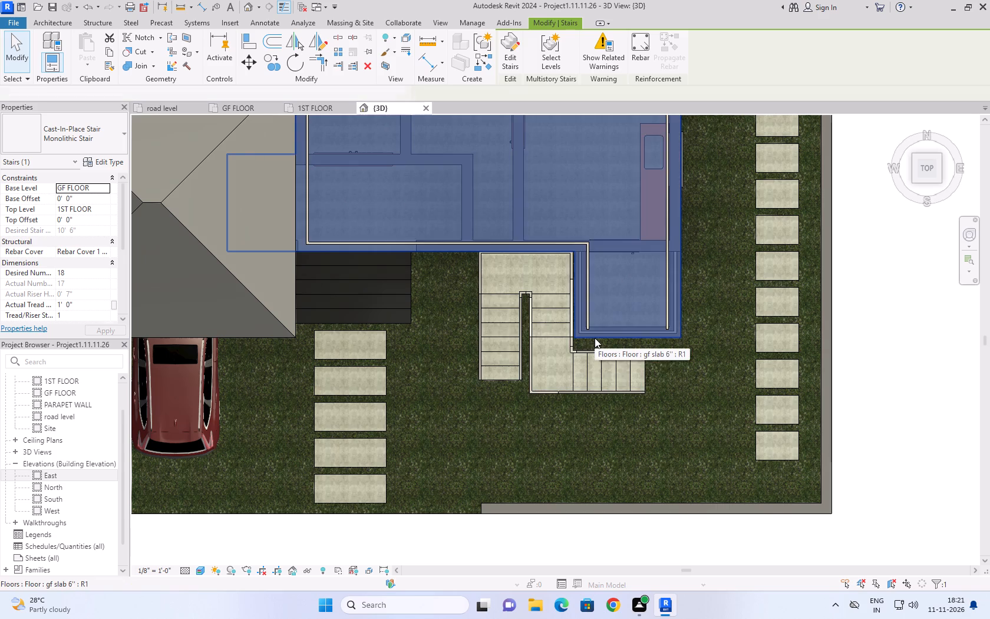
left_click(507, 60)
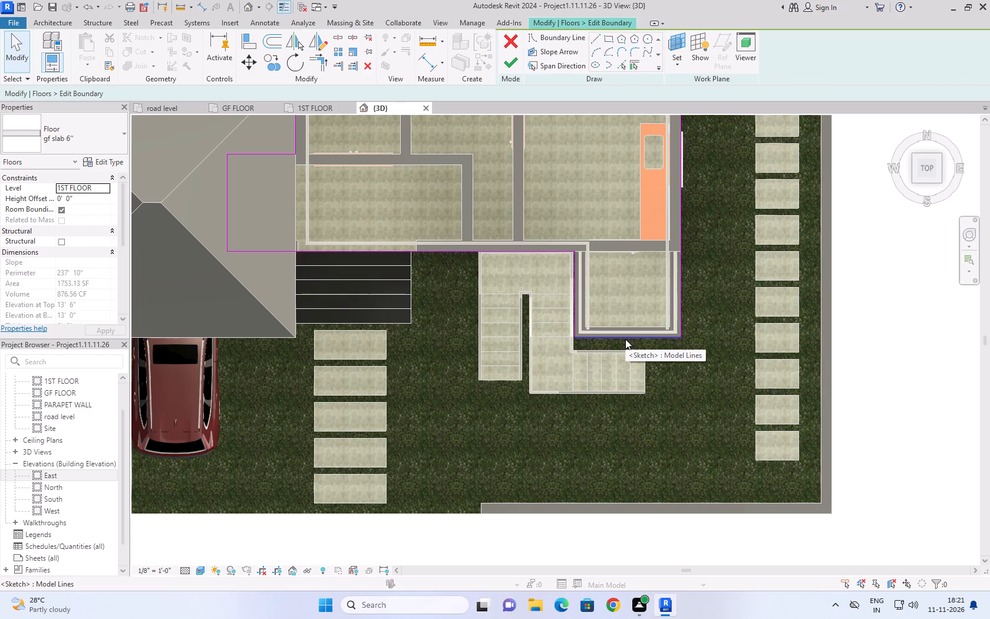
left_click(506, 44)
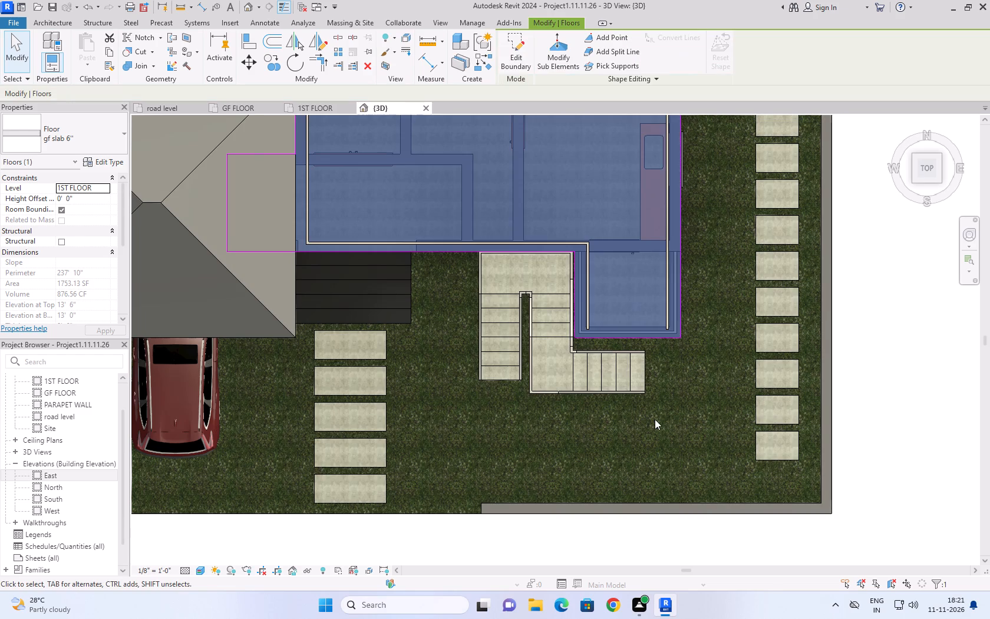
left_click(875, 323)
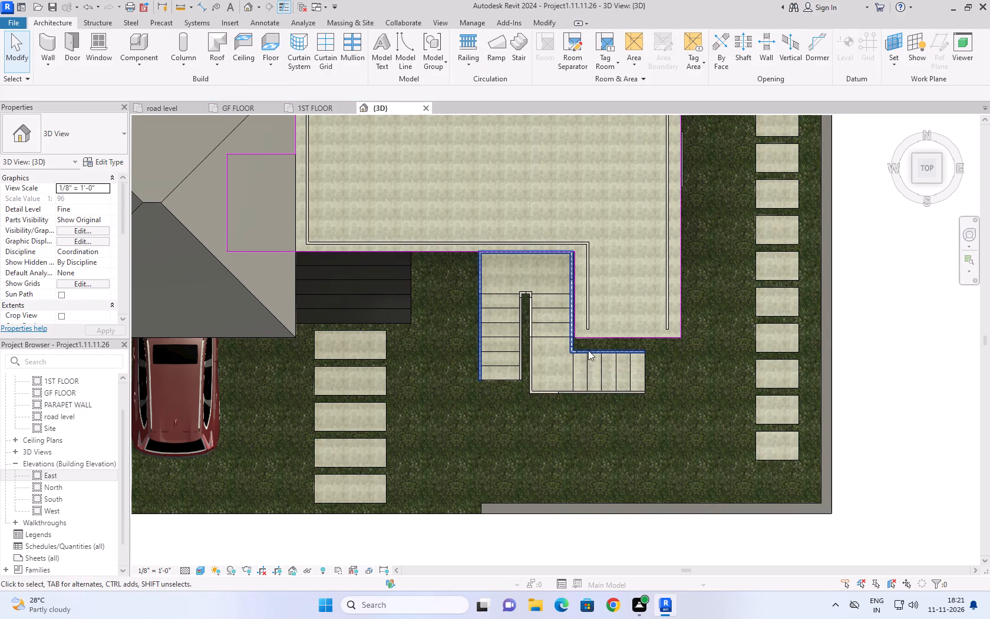
Shift the stair along the terrace edge away from the kitchen porch until its first run sits just beside the entrance steps.
left_click(550, 335)
key("Left")
key("Left")
key("Left")
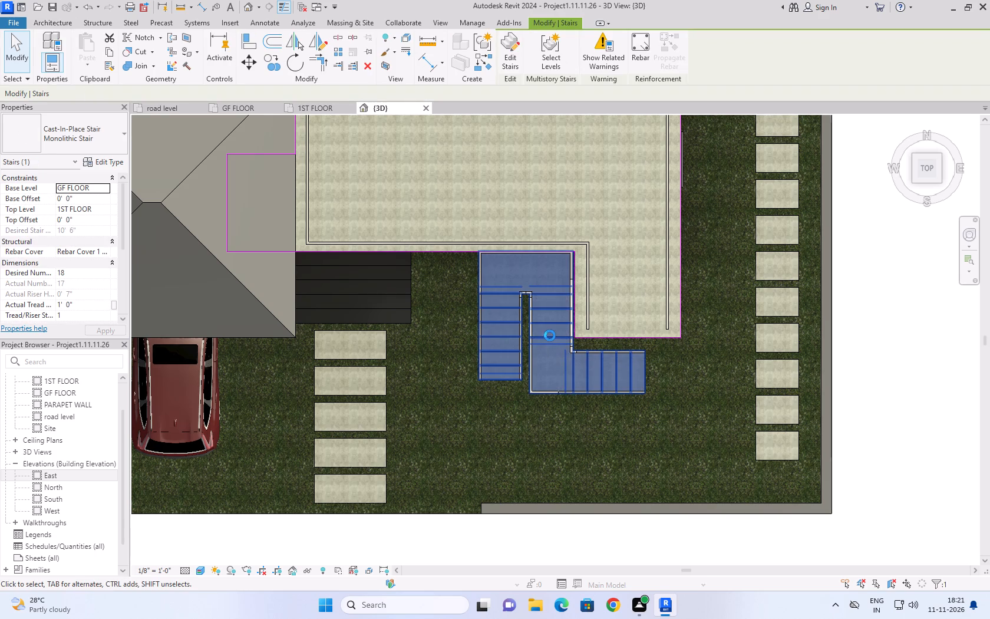
key("Left")
key("Left")
key("Left")
key("Left")
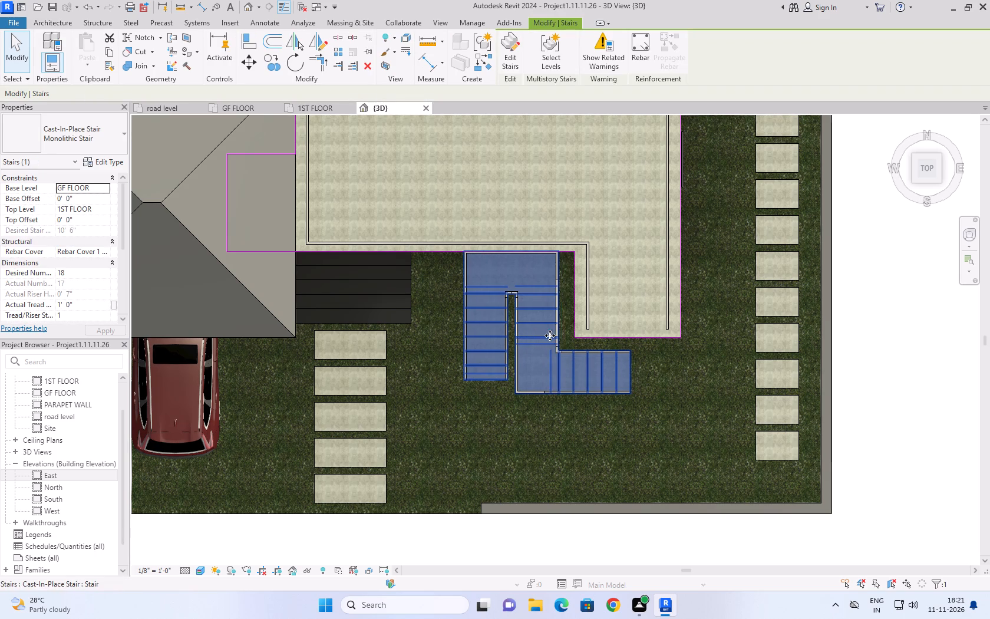
key("Left")
key("Left")
key("Left")
key("Left")
key("Left")
key("Left")
key("Left")
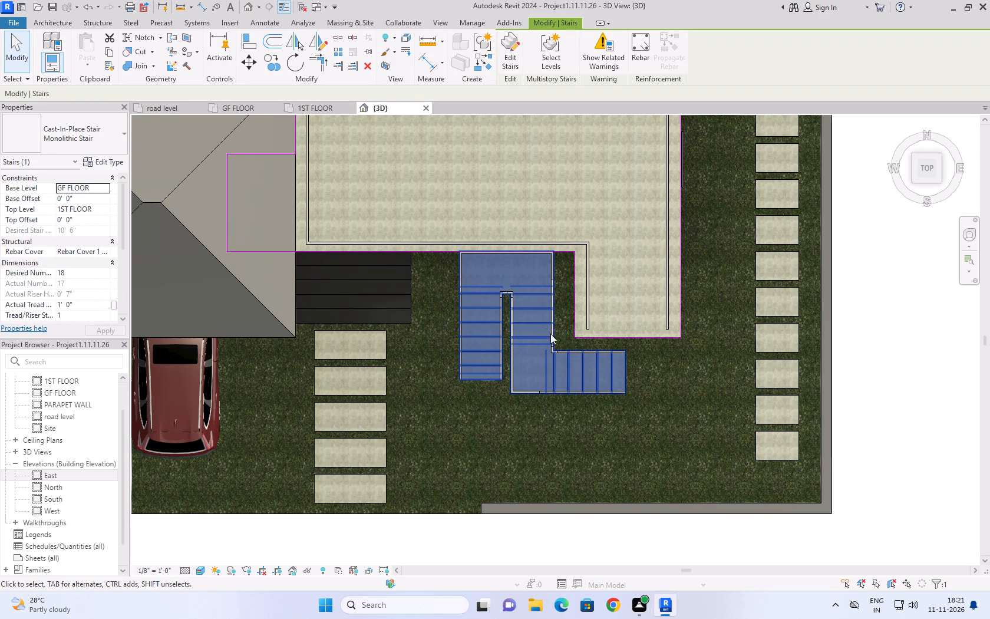
key("Left")
key("Left")
key("Left")
key("Left")
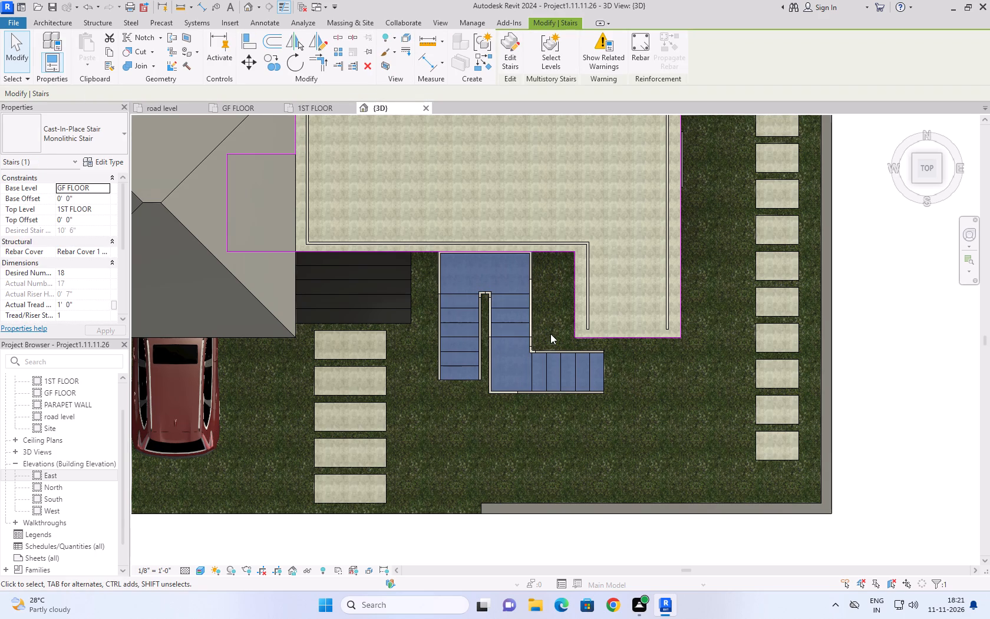
key("Left")
key("Left")
key("Left")
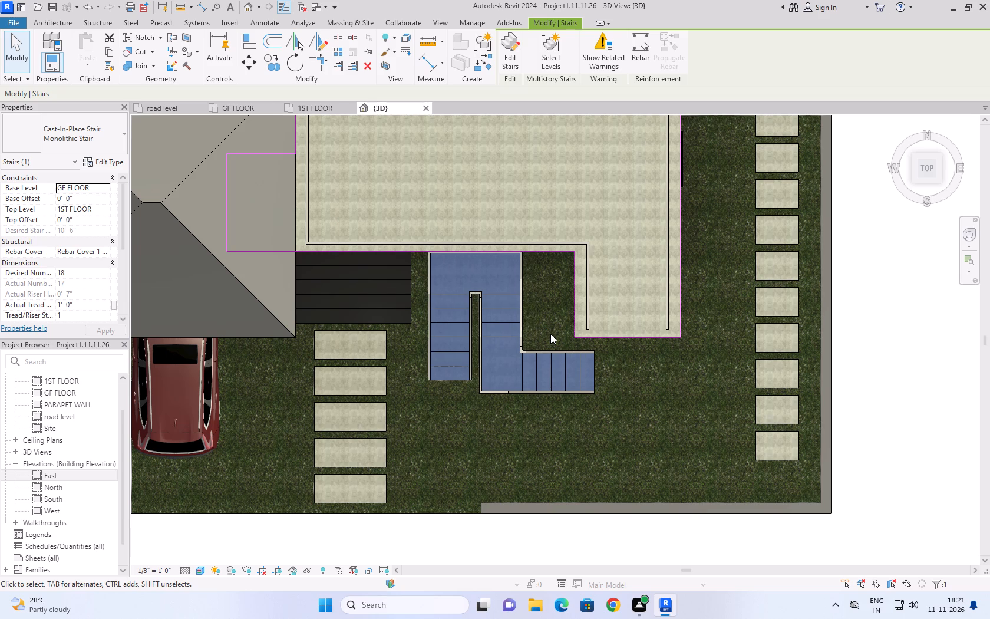
key("Left")
key("Left")
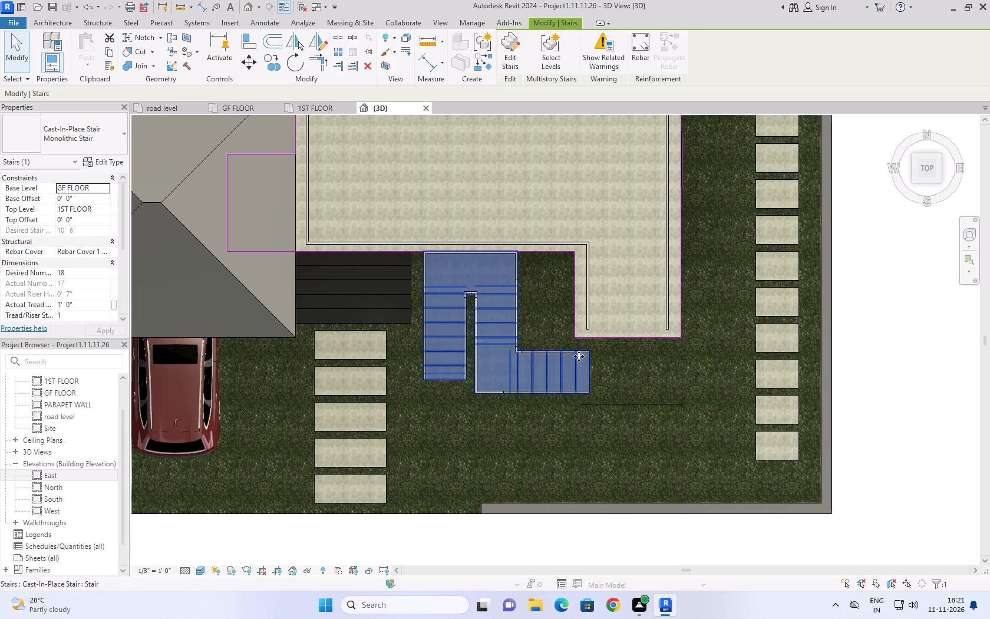
key("Left")
key("Left")
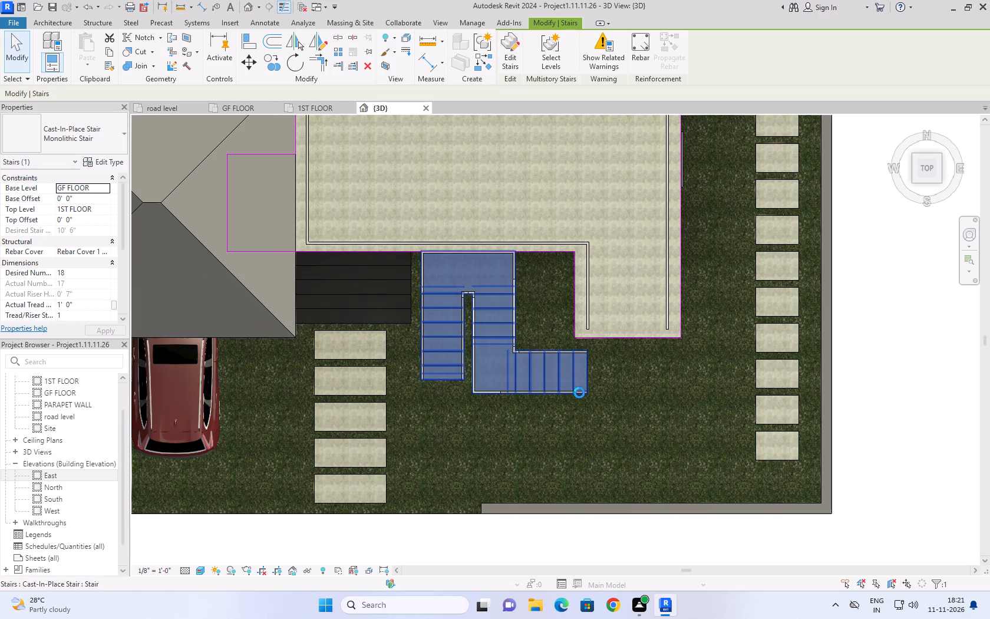
key("Left")
key("Left")
key("Left")
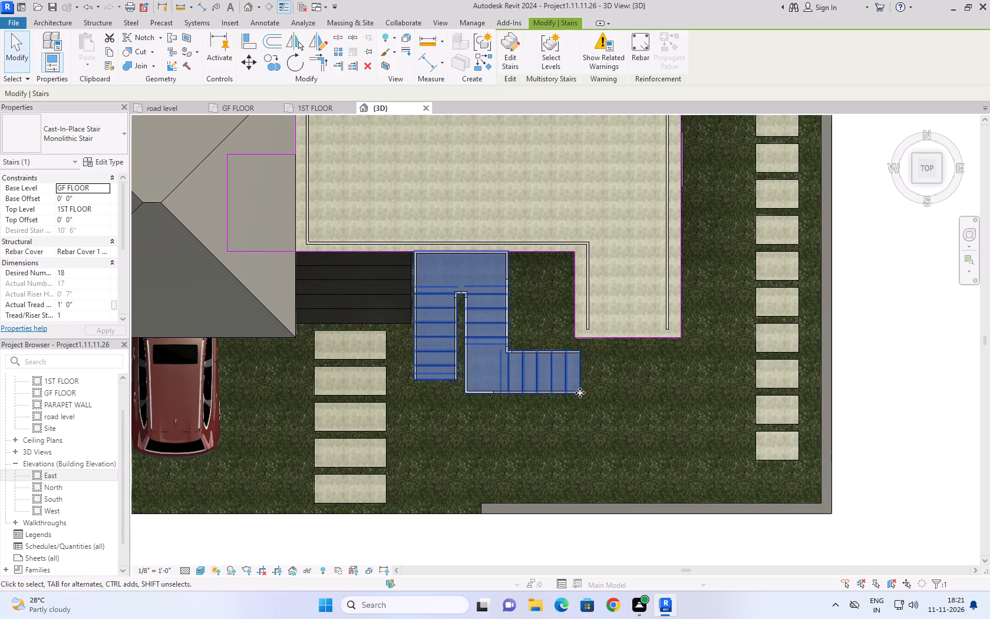
key("Right")
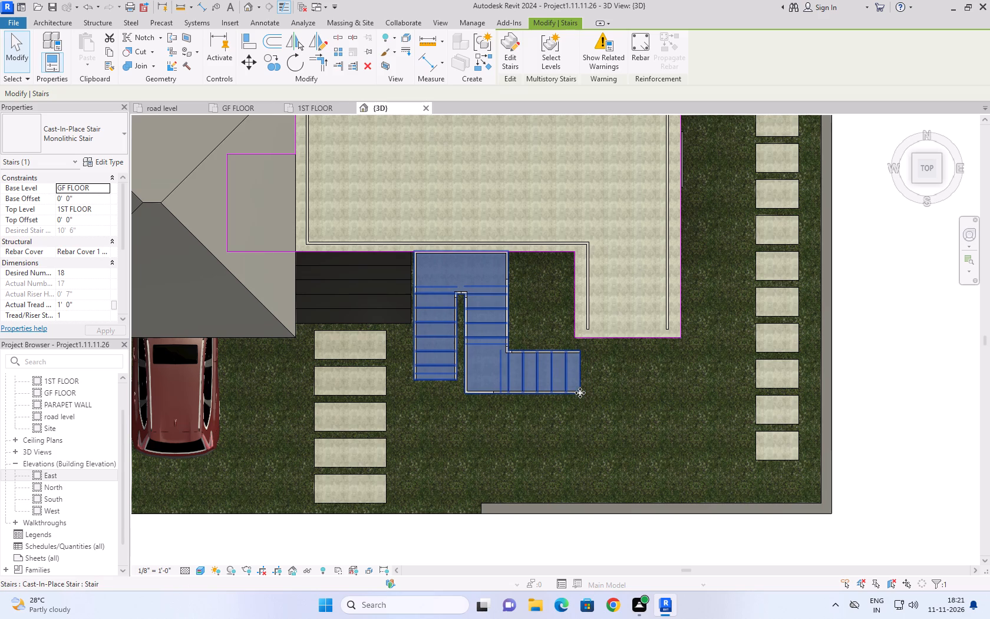
key("Right")
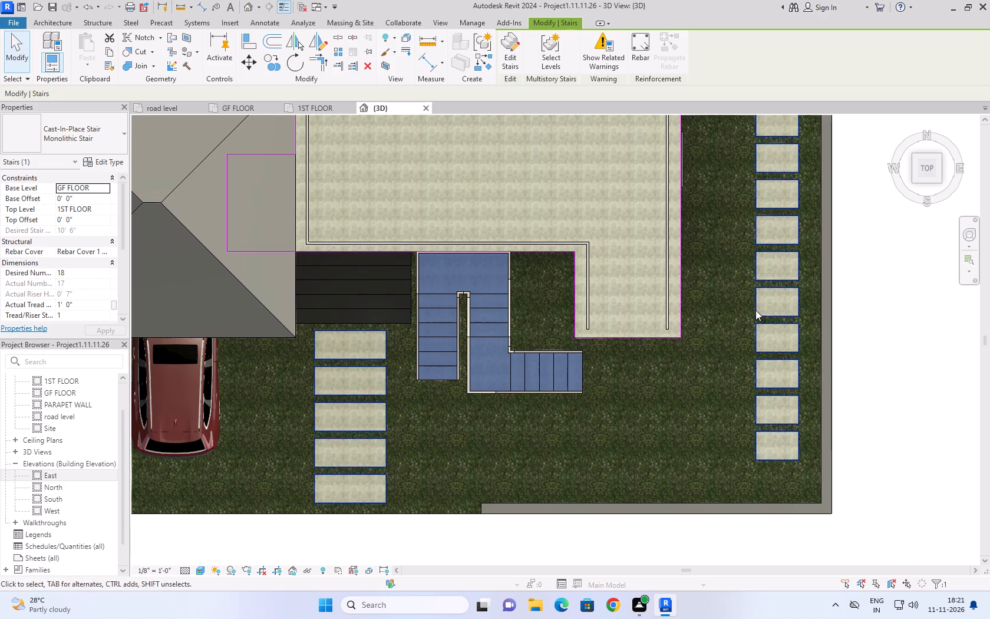
Extend the 1ST FLOOR slab's front edge above the kitchen porch nearly to the stair's outer edge, and attach the walls to its bottom.
left_click(636, 336)
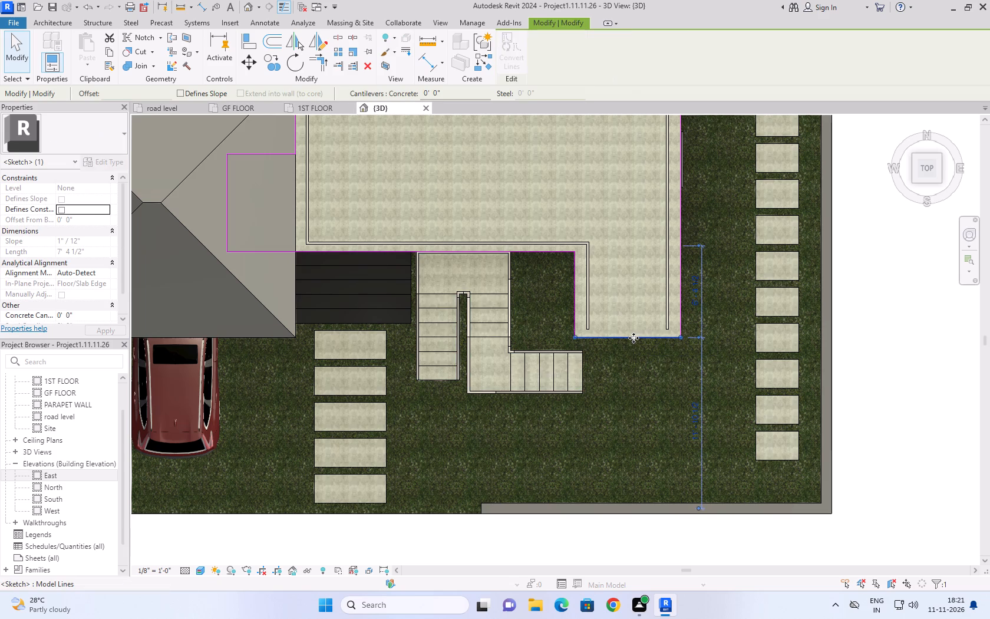
key("Down")
key("Down")
key("Down")
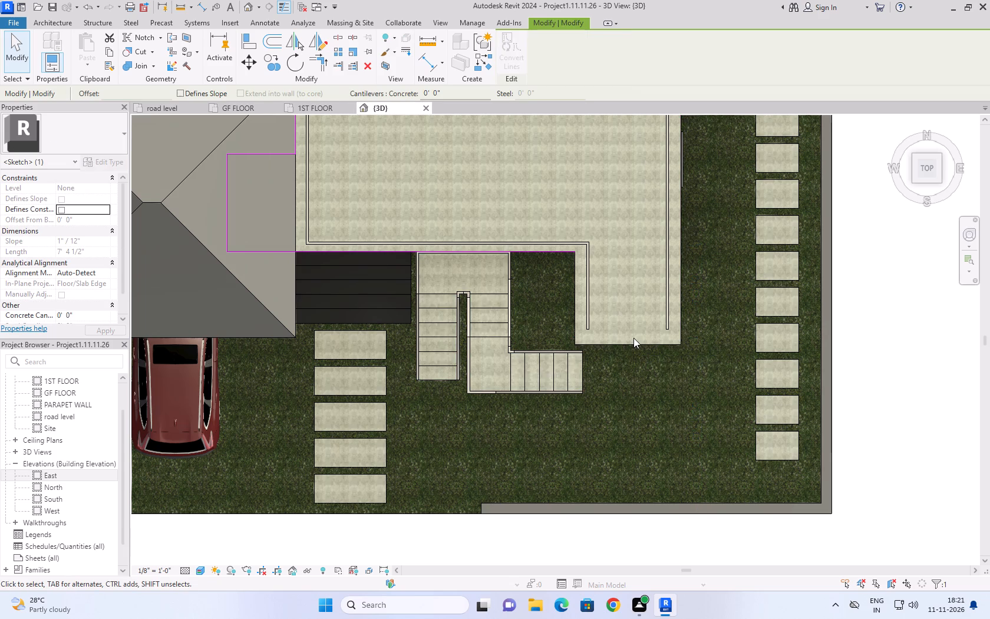
left_click(628, 345)
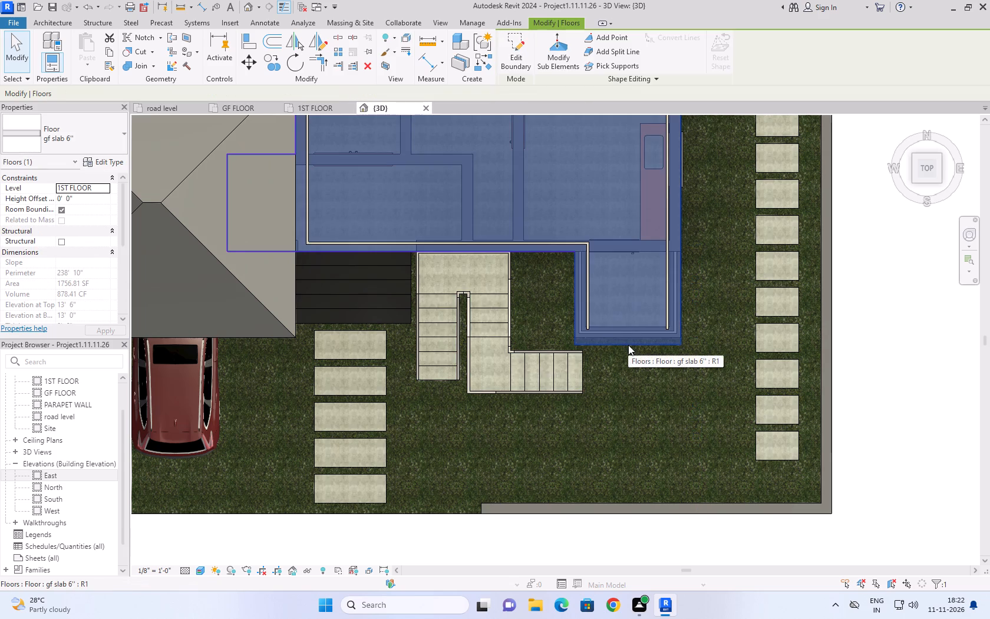
left_click(518, 61)
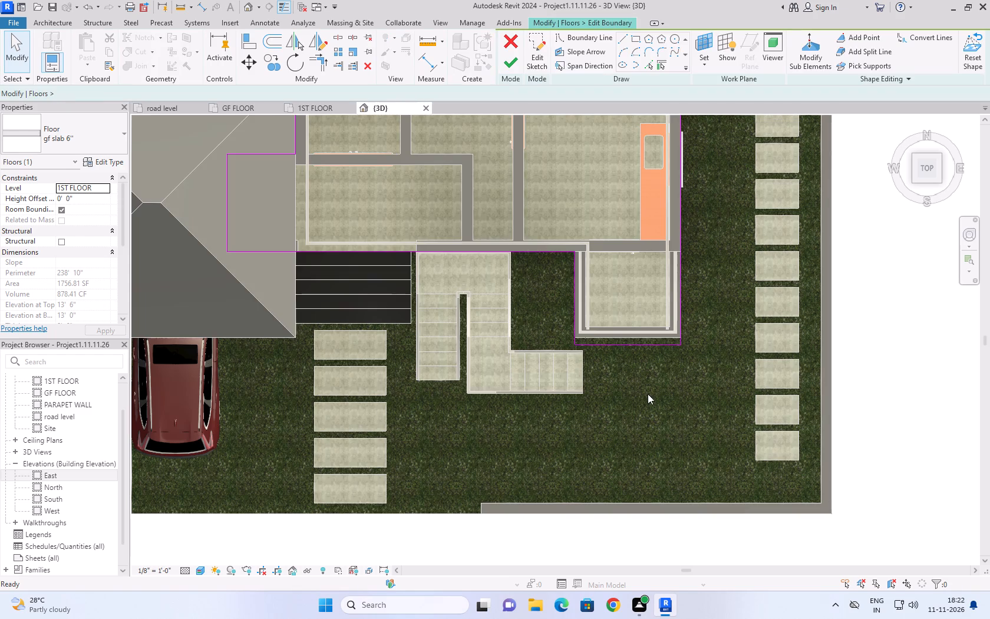
left_click_drag(630, 345, 631, 383)
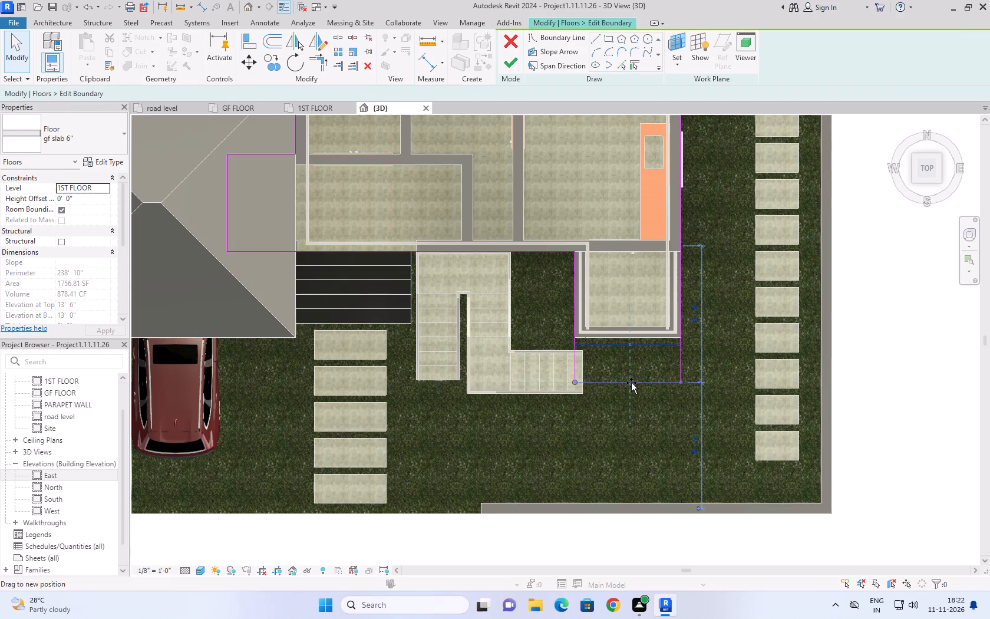
left_click_drag(631, 383, 633, 393)
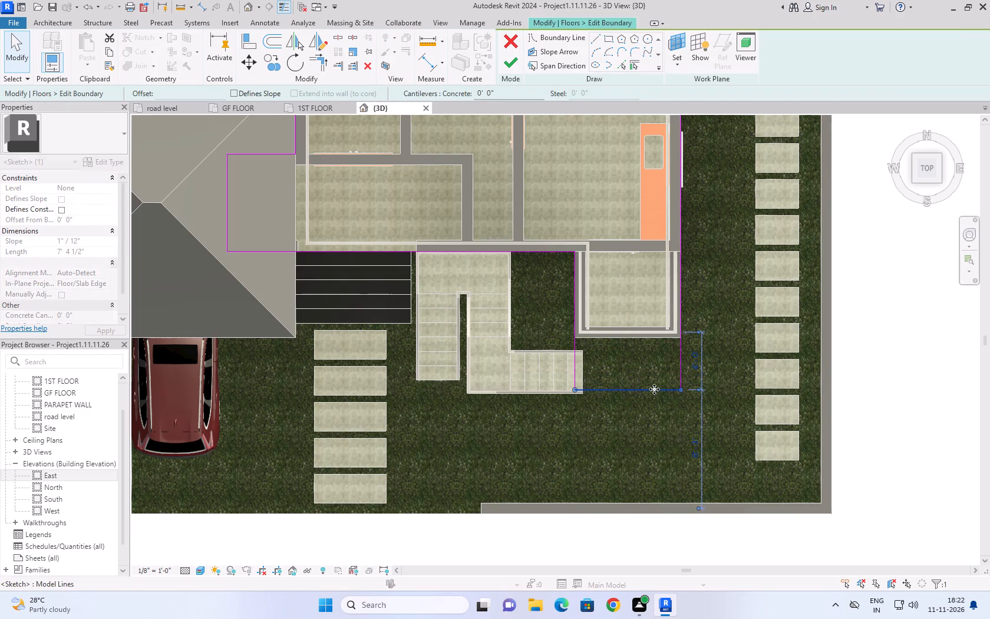
left_click(517, 67)
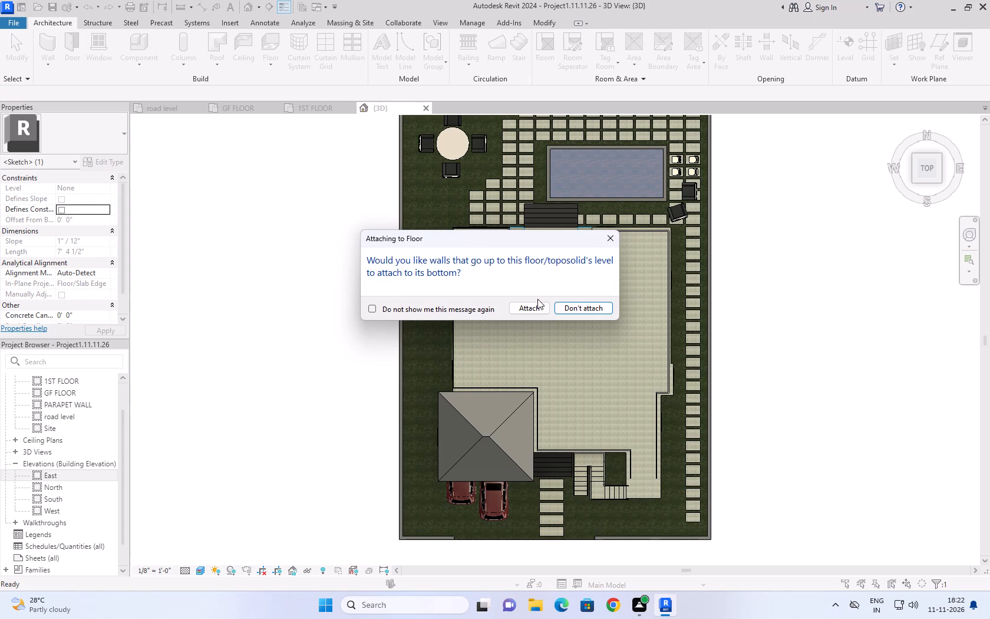
left_click(537, 305)
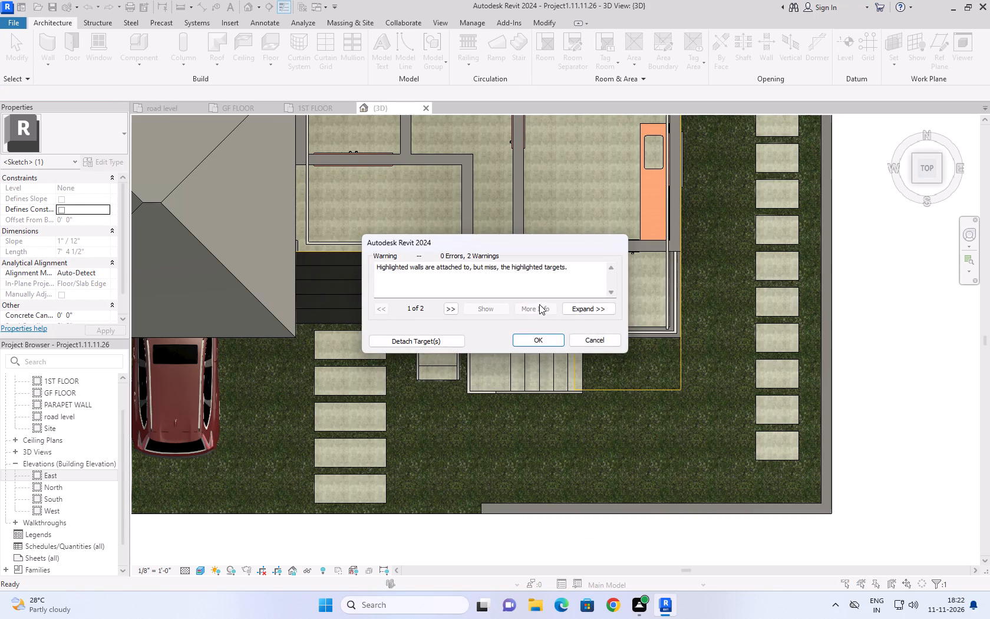
left_click(543, 340)
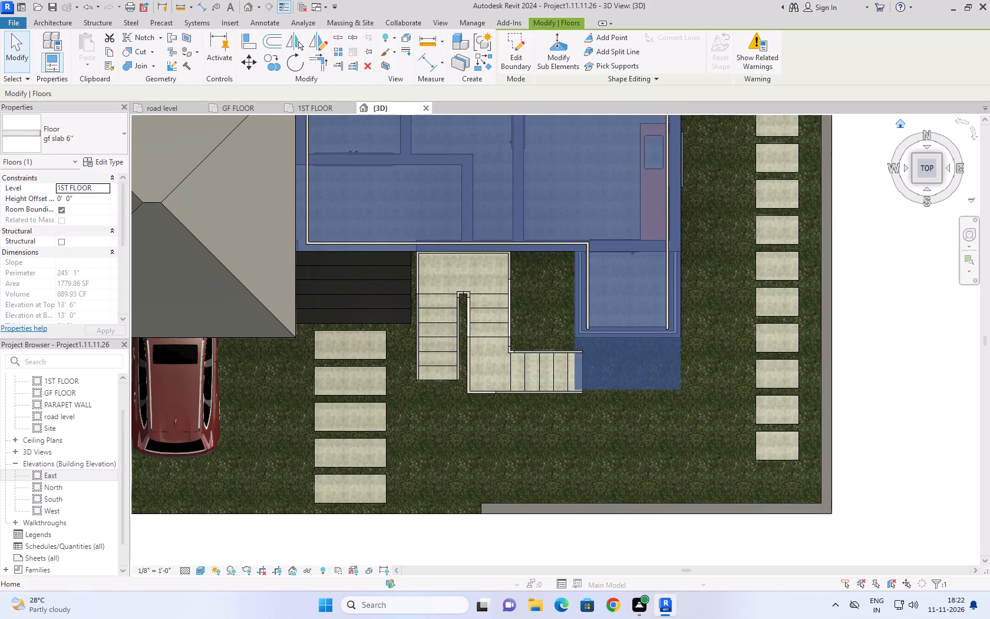
Examine in 3D how the monolithic stair meets the ground beside the entrance steps and the extended terrace slab.
left_click(902, 123)
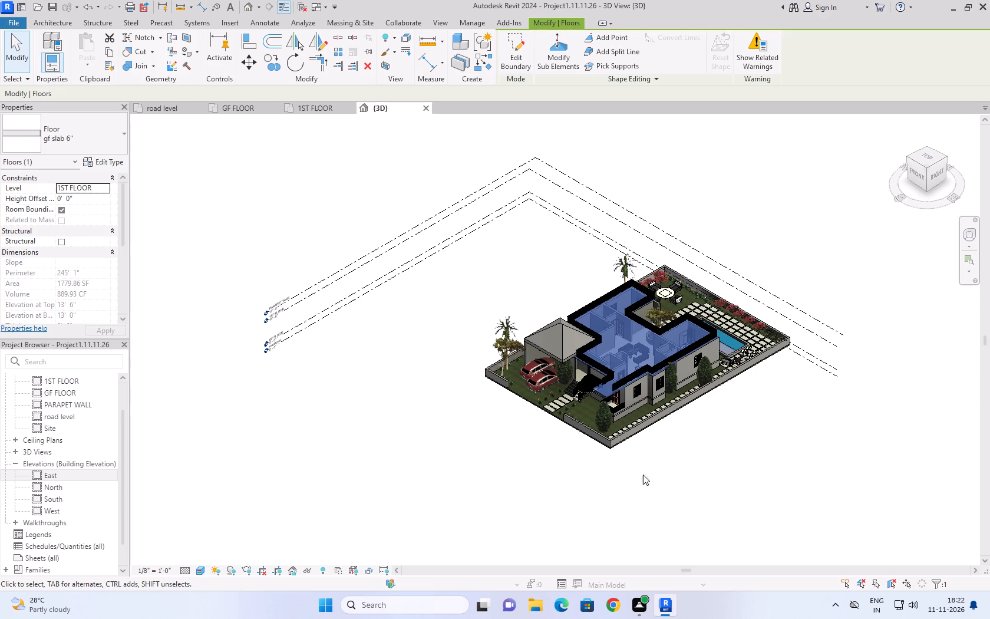
left_click(612, 477)
scroll(601, 416, "up", 10)
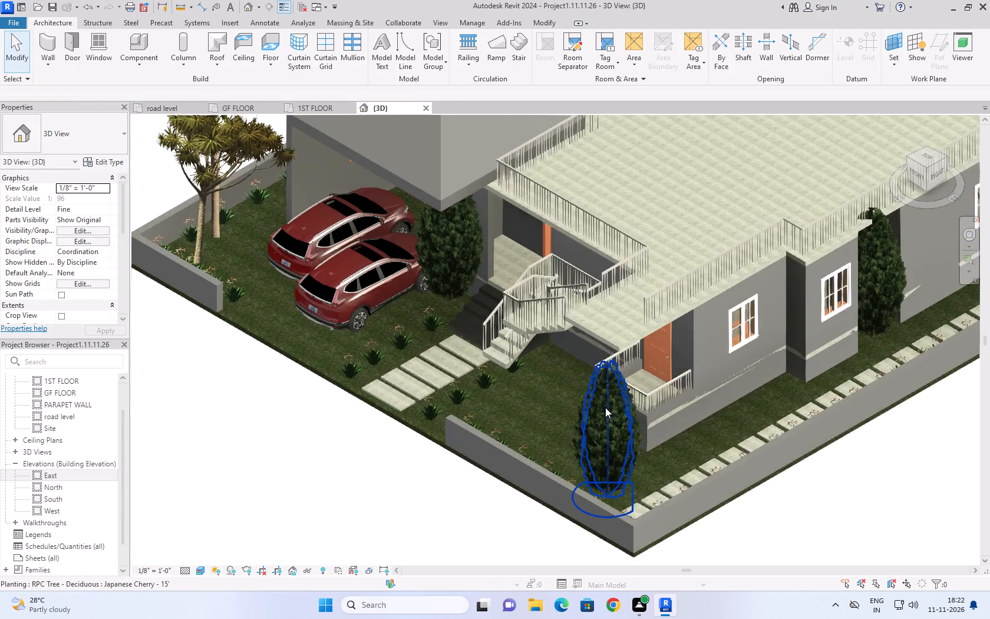
scroll(605, 407, "up", 4)
middle_click_drag(539, 396, 595, 385, "shift")
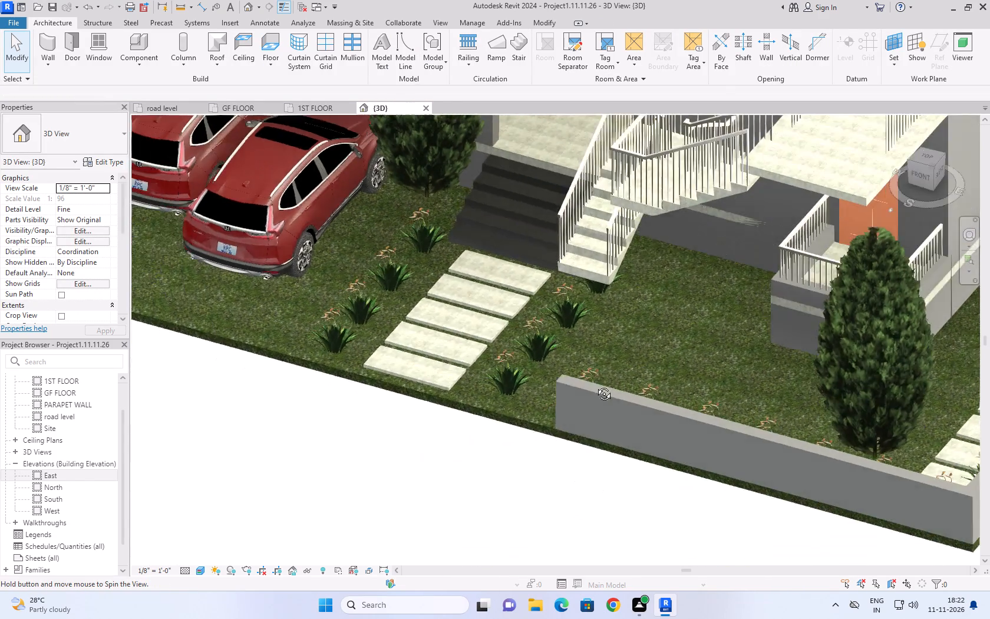
middle_click_drag(595, 385, 623, 371, "shift")
middle_click_drag(558, 227, 617, 456)
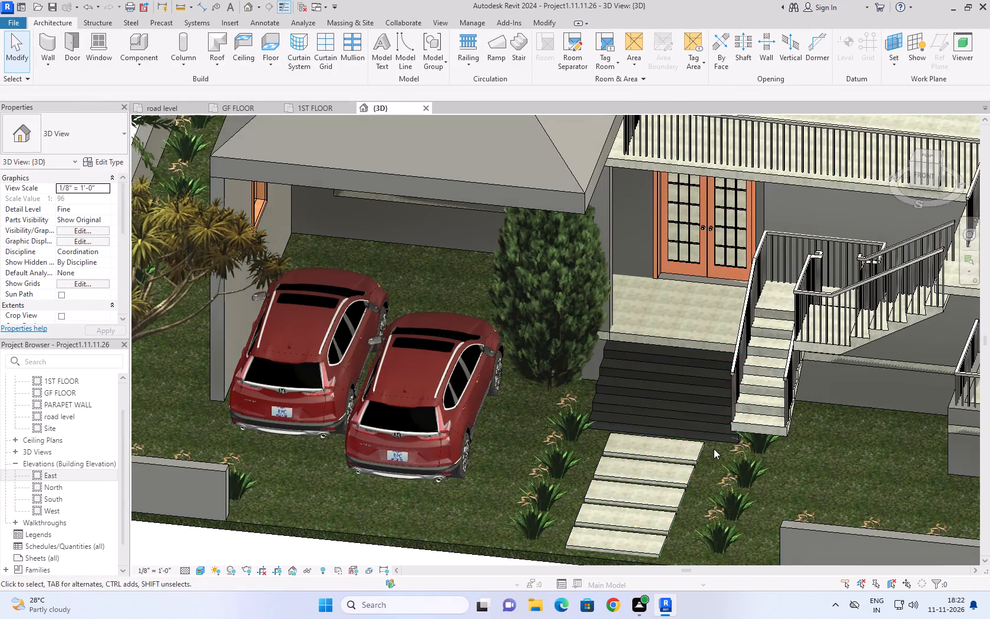
middle_click_drag(714, 449, 757, 333, "shift")
scroll(738, 414, "up", 1, "shift")
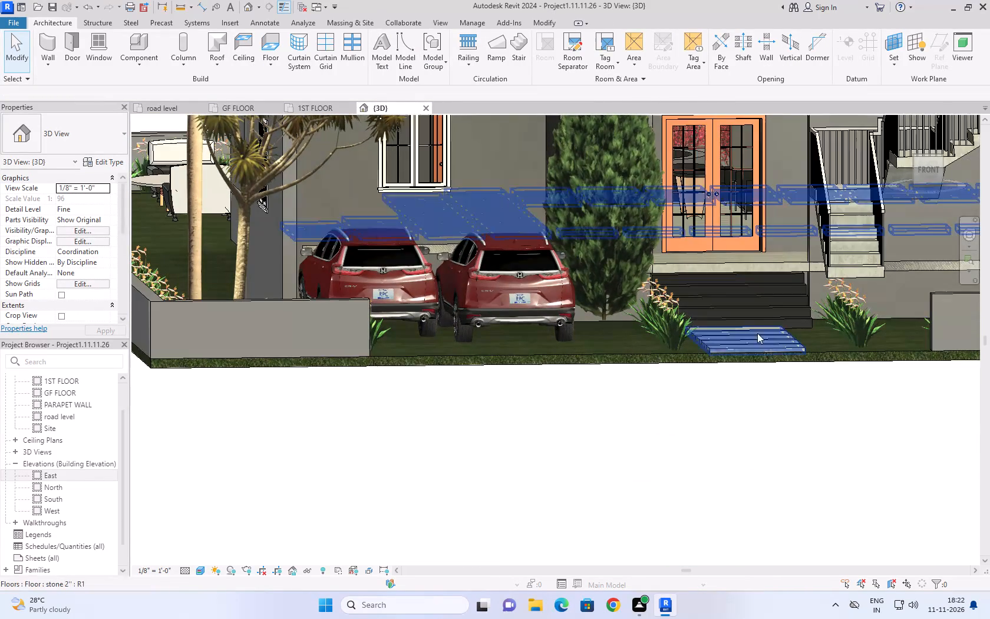
middle_click_drag(801, 436, 691, 490)
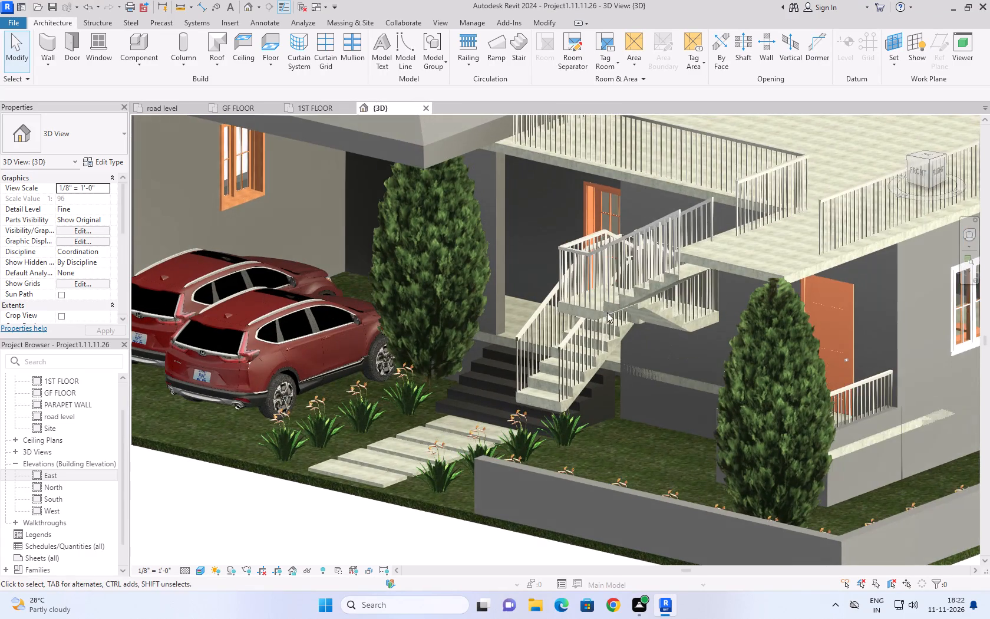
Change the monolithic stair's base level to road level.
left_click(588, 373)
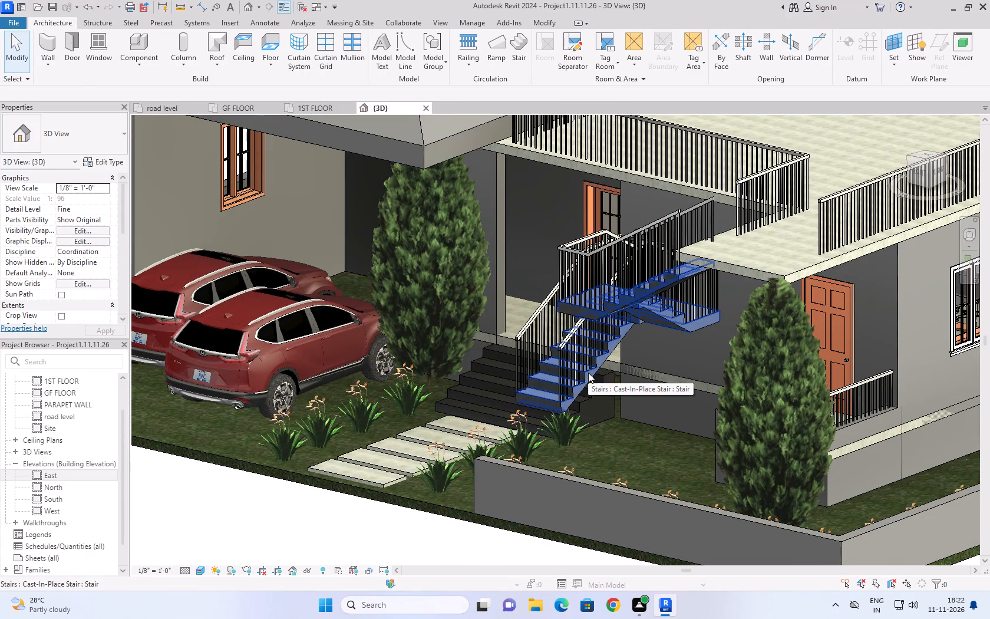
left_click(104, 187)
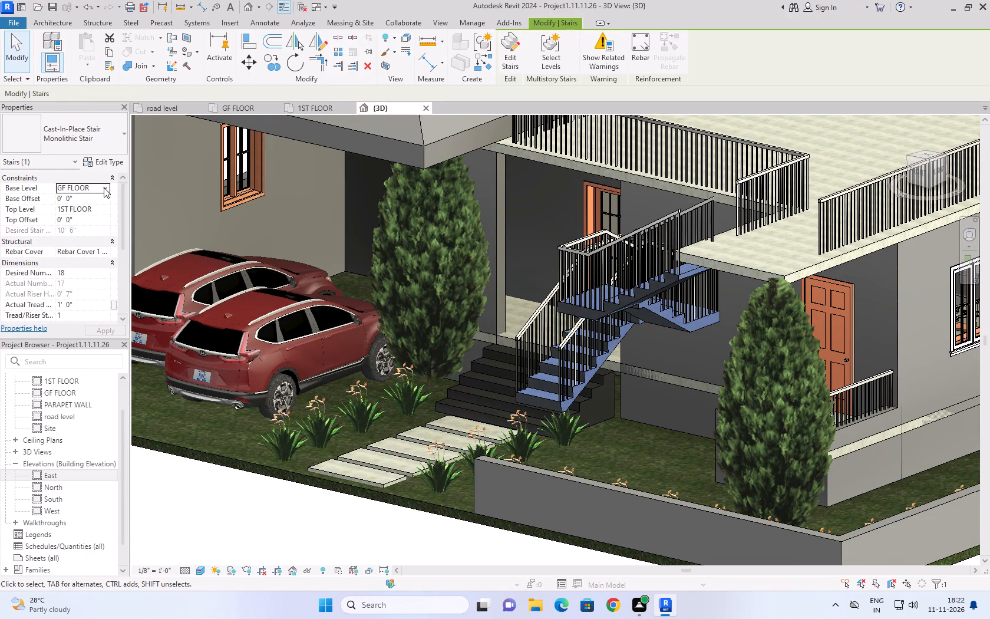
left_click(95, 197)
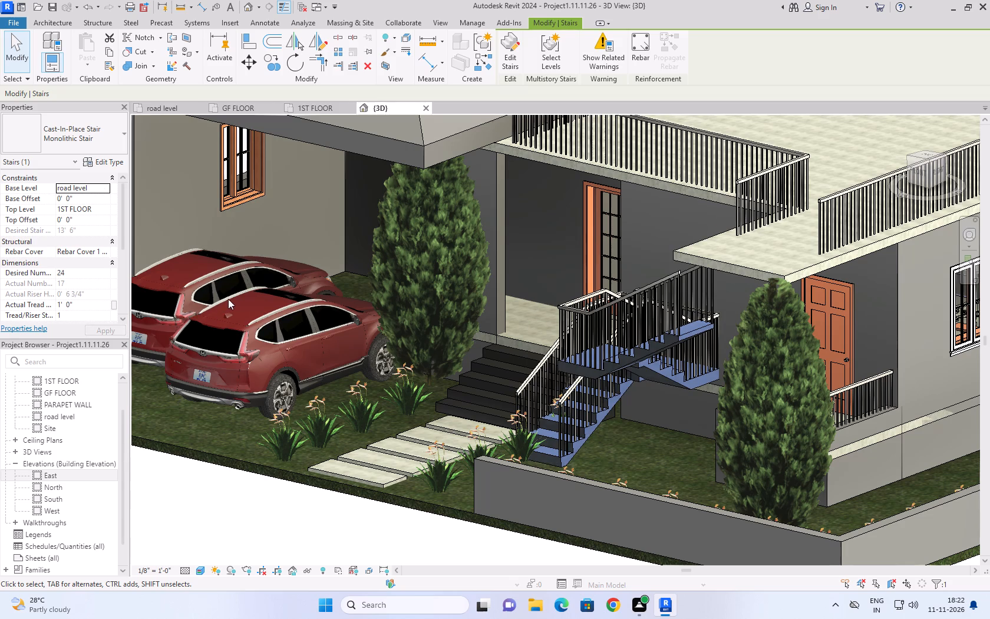
Delete the monolithic exterior stair beside the entrance steps.
left_click(687, 332)
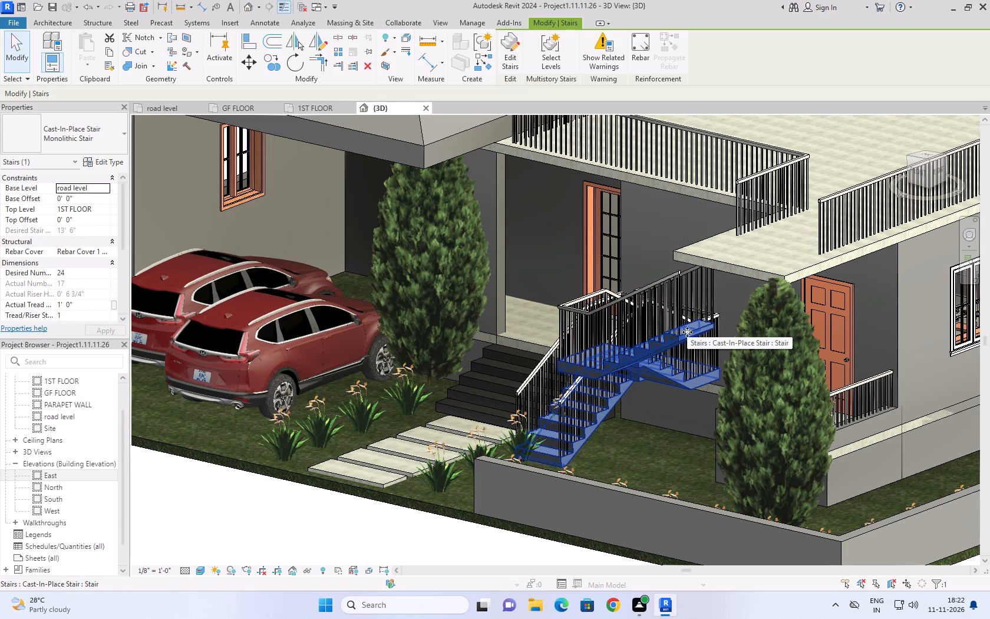
key("Delete")
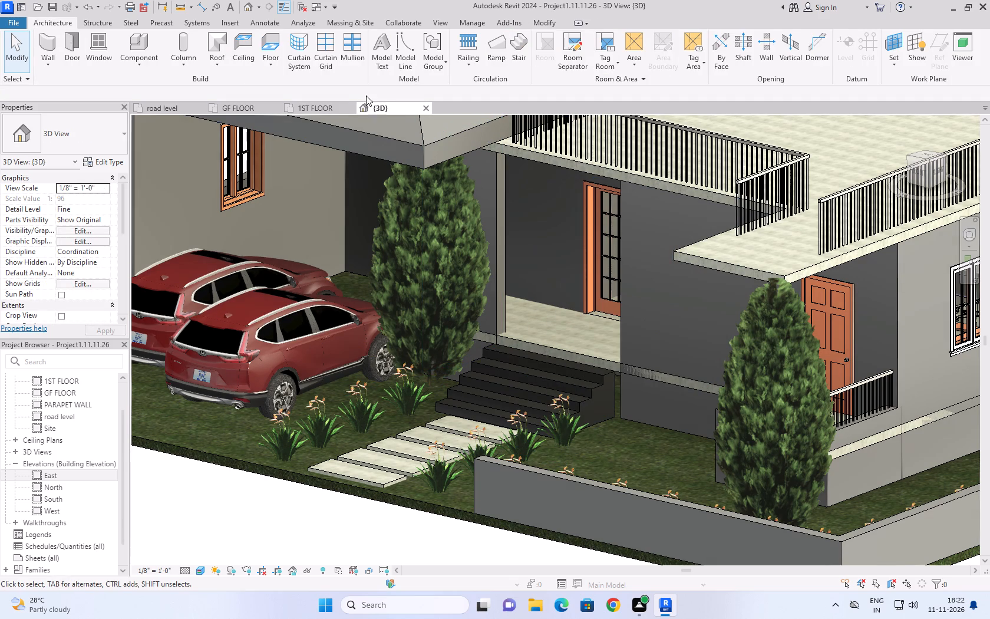
In the road level plan, start a monolithic stair up to 1ST FLOOR with two parallel six-riser runs beside the entrance steps.
left_click(186, 111)
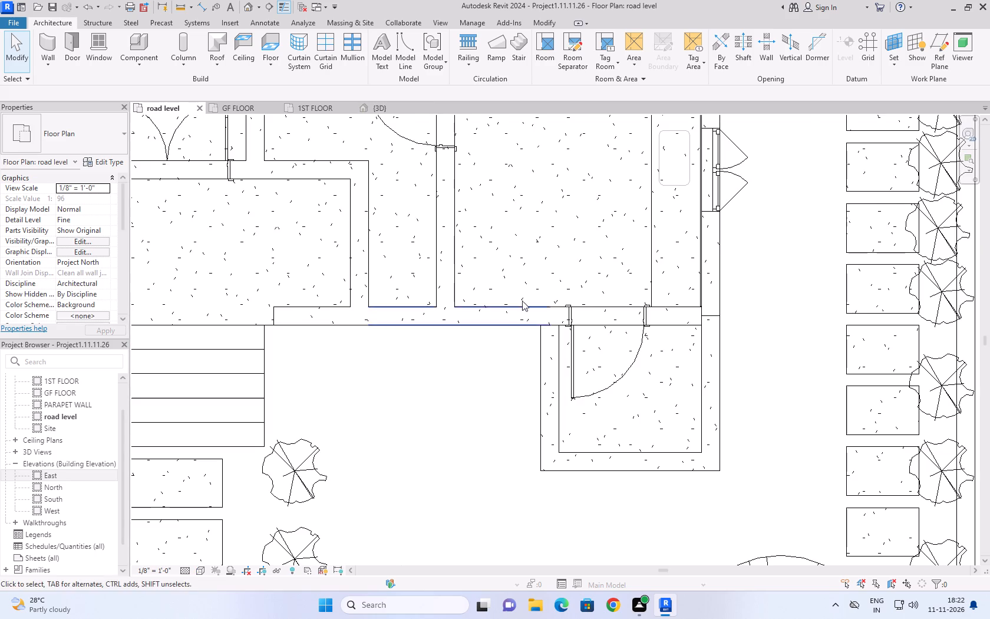
scroll(537, 279, "down", 3)
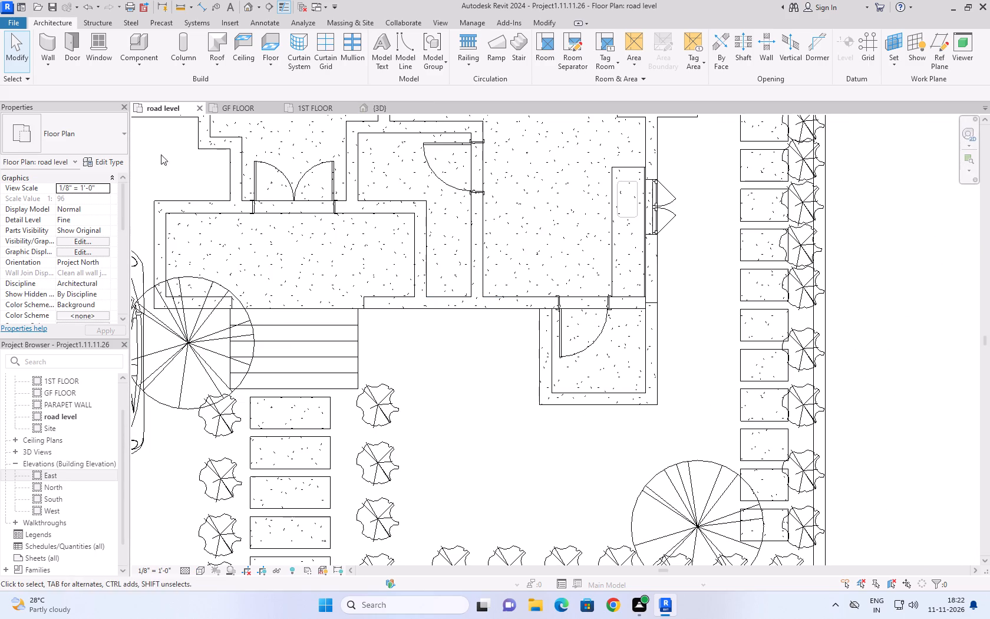
left_click(520, 45)
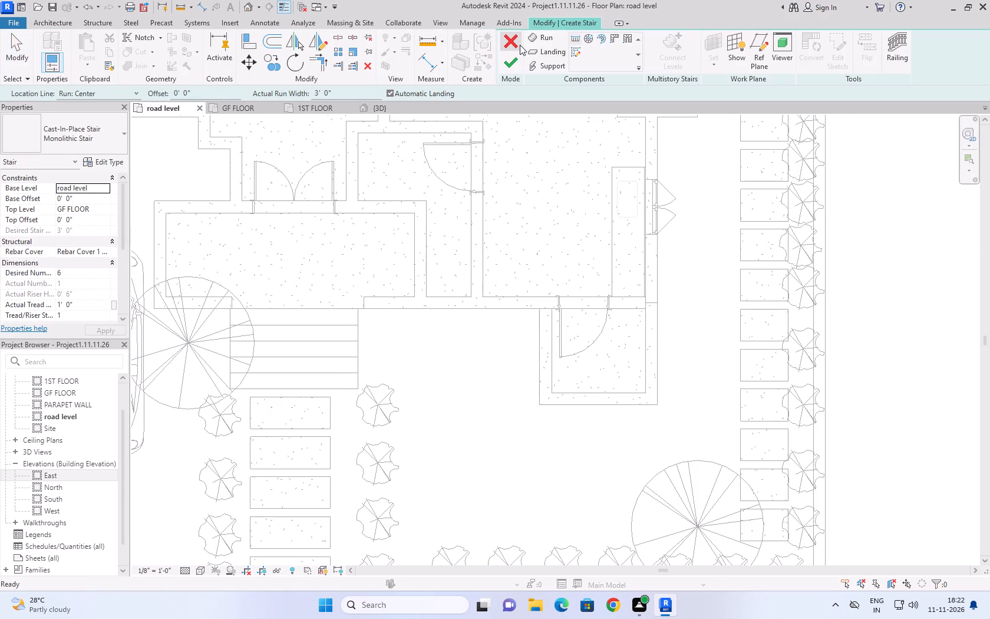
left_click(104, 205)
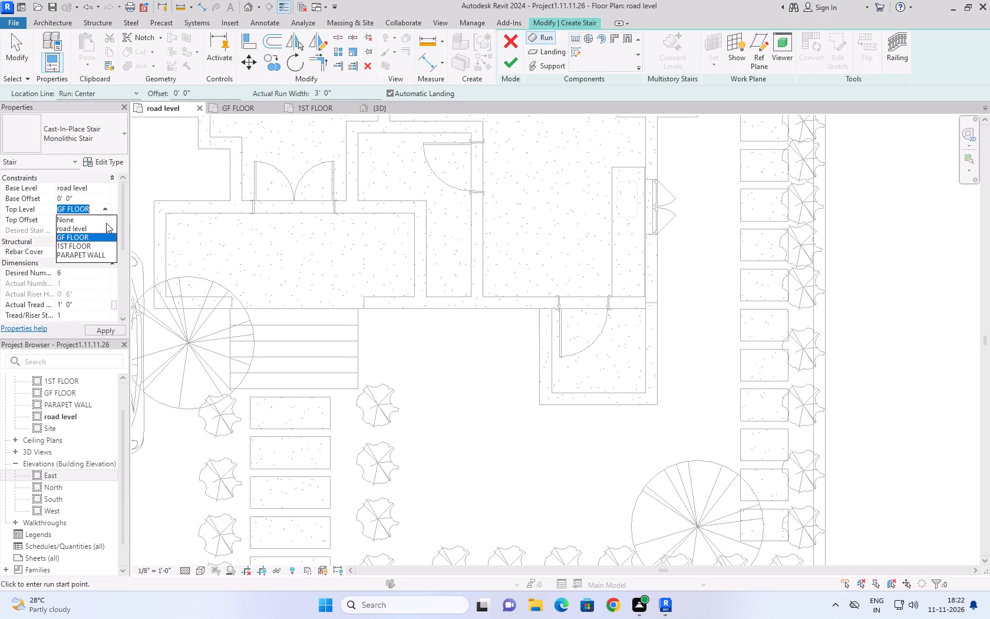
left_click(95, 243)
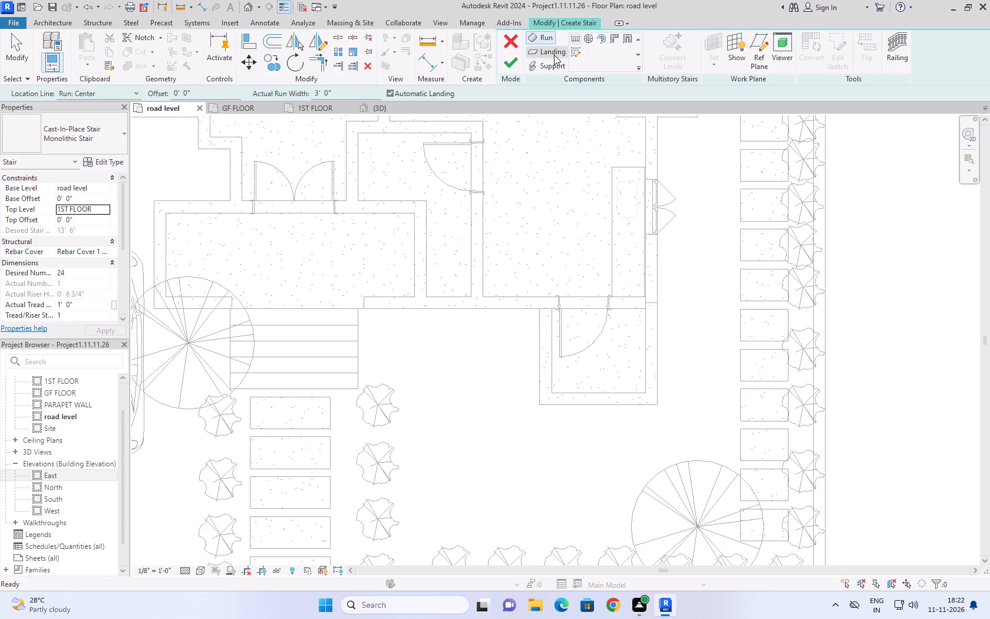
left_click(578, 36)
left_click(406, 437)
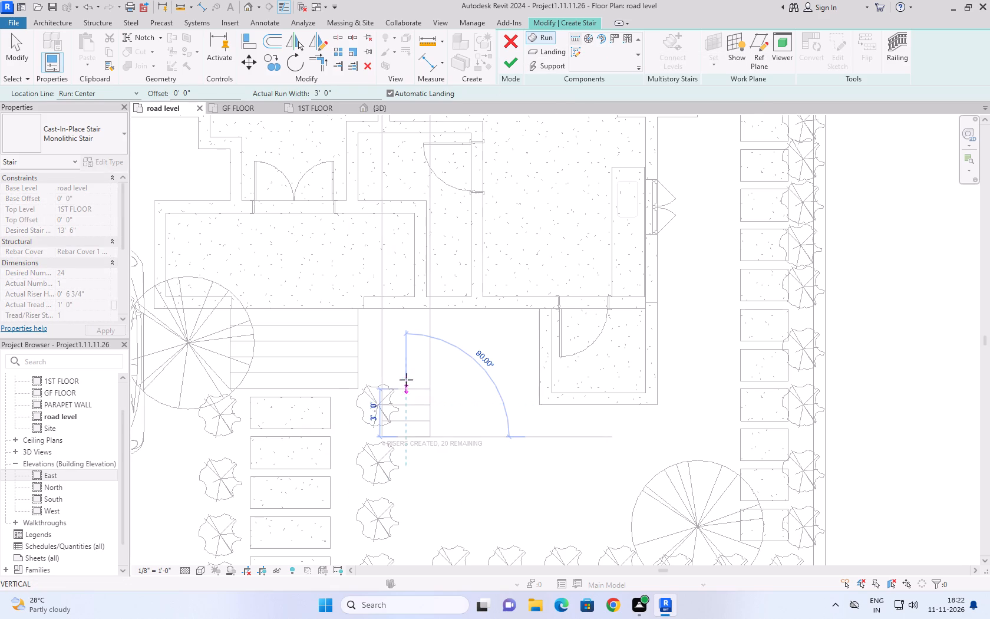
left_click(406, 350)
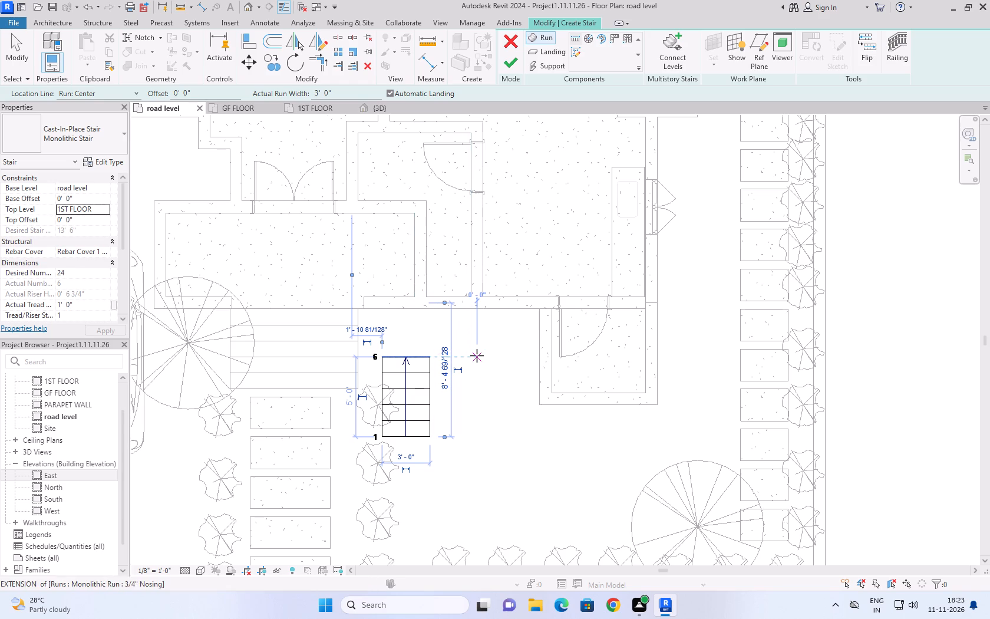
left_click(464, 357)
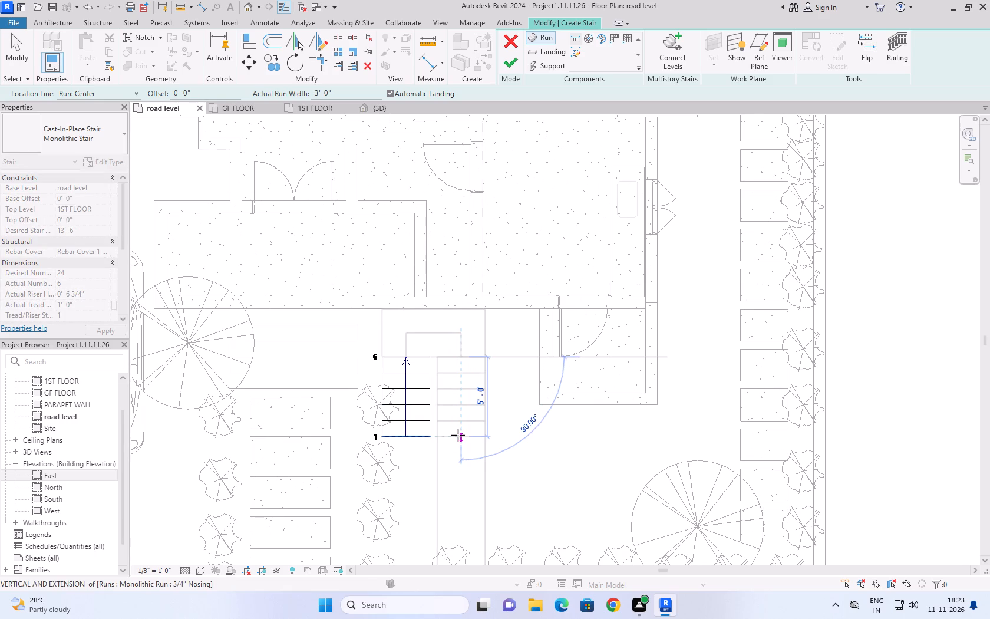
left_click(458, 435)
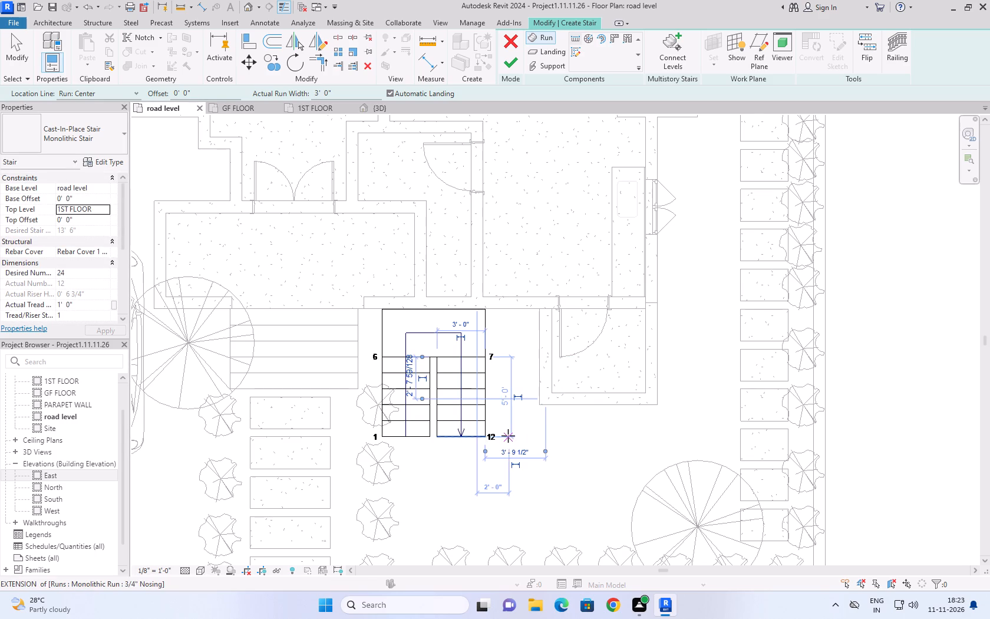
Add a third, 12-riser run turning at right angles past the front of the kitchen porch, and finish the stair.
left_click(525, 434)
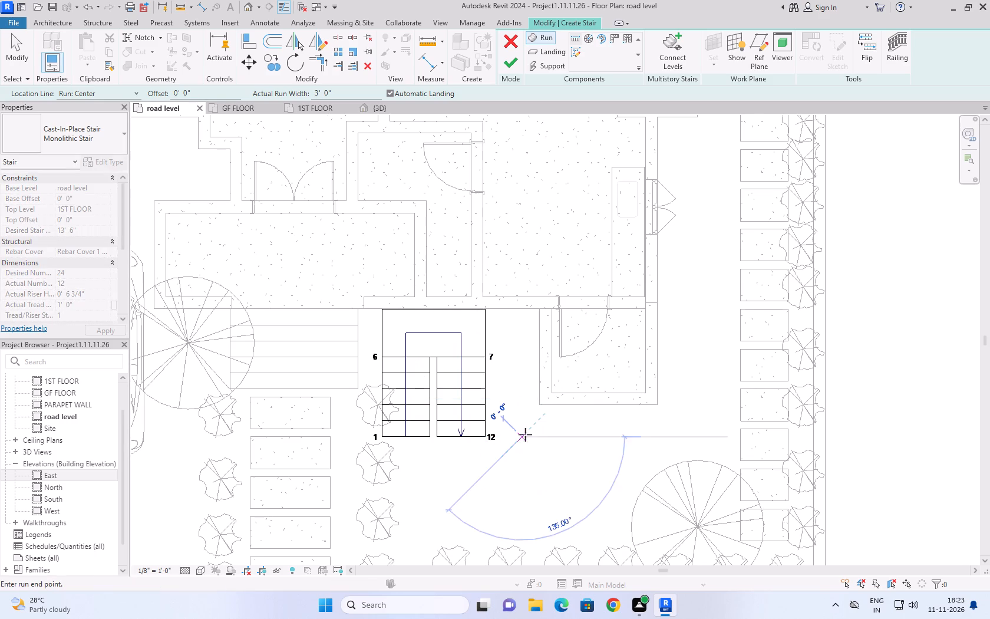
key("Escape")
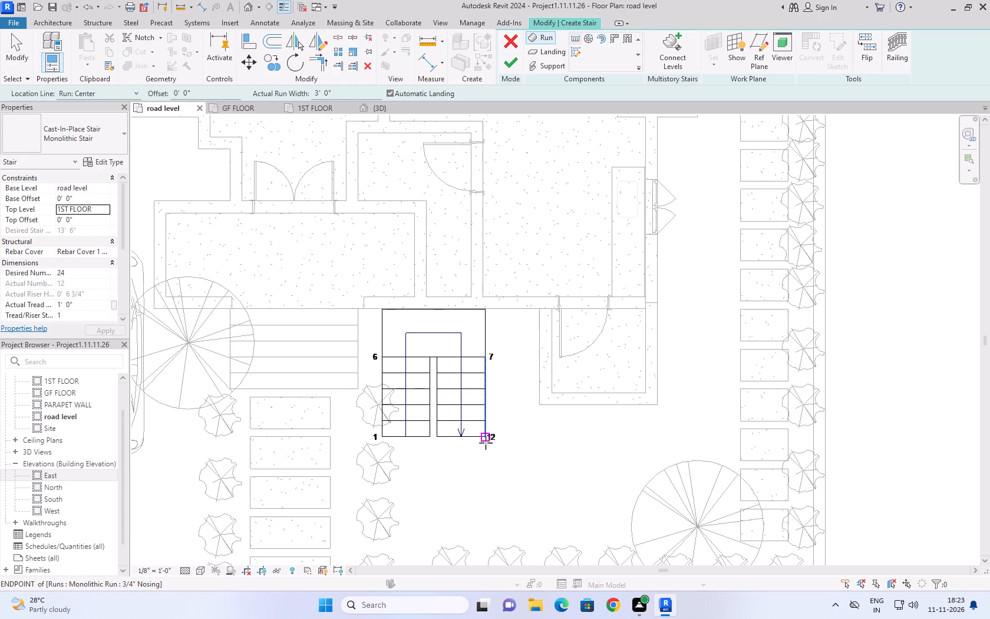
left_click(483, 478)
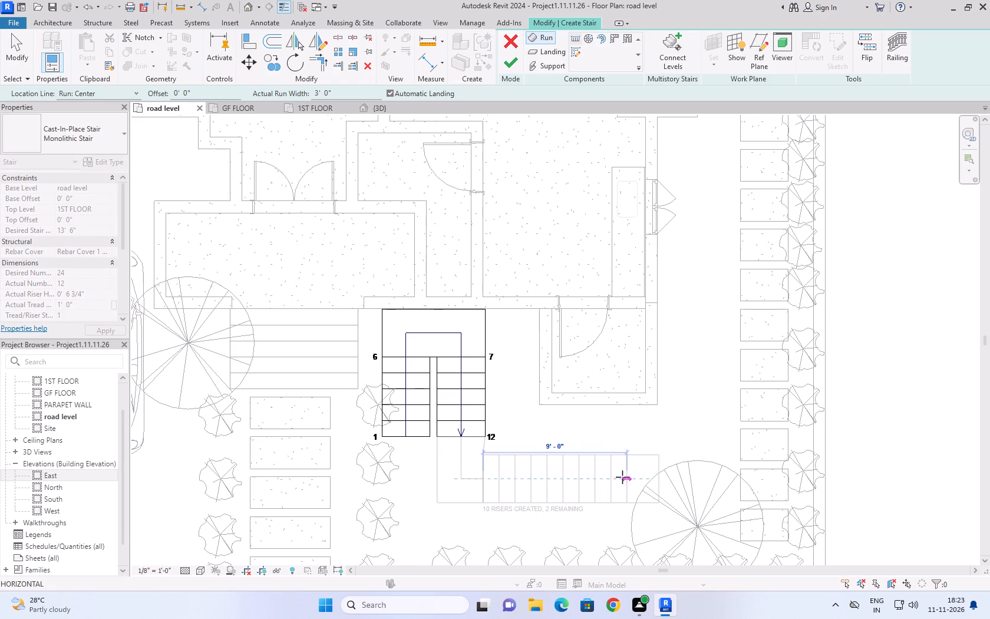
left_click(698, 483)
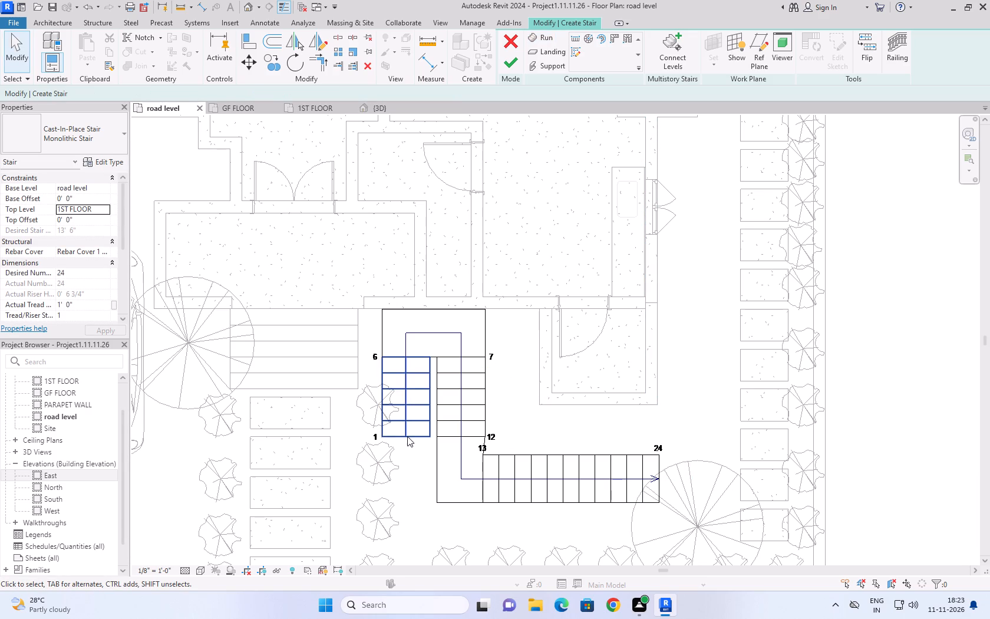
left_click(510, 67)
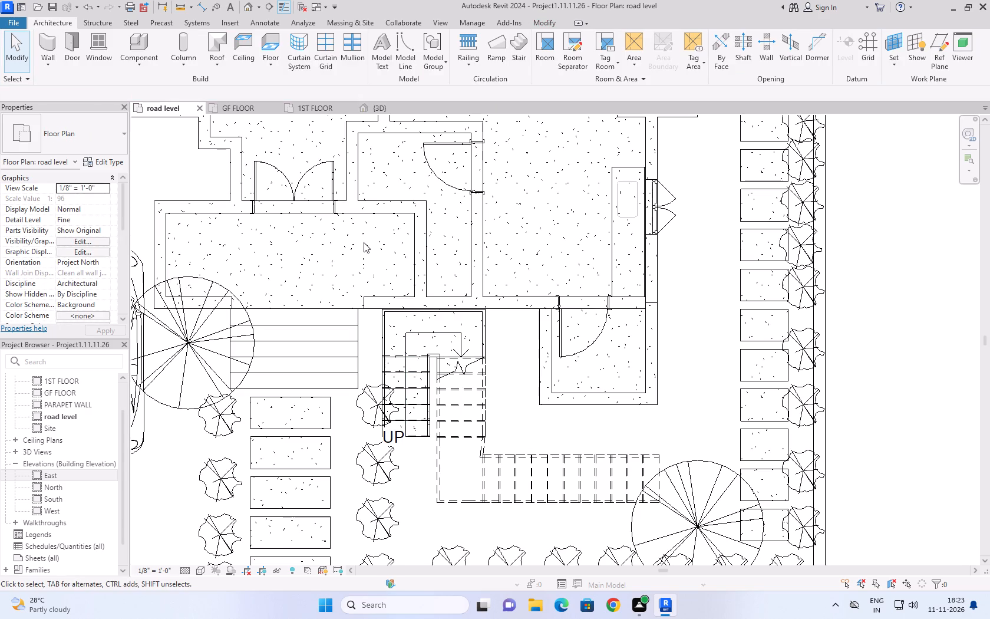
Examine the new stair in 3D, checking its runs, landings, railings and its meeting with the roof terrace slab.
left_click(383, 107)
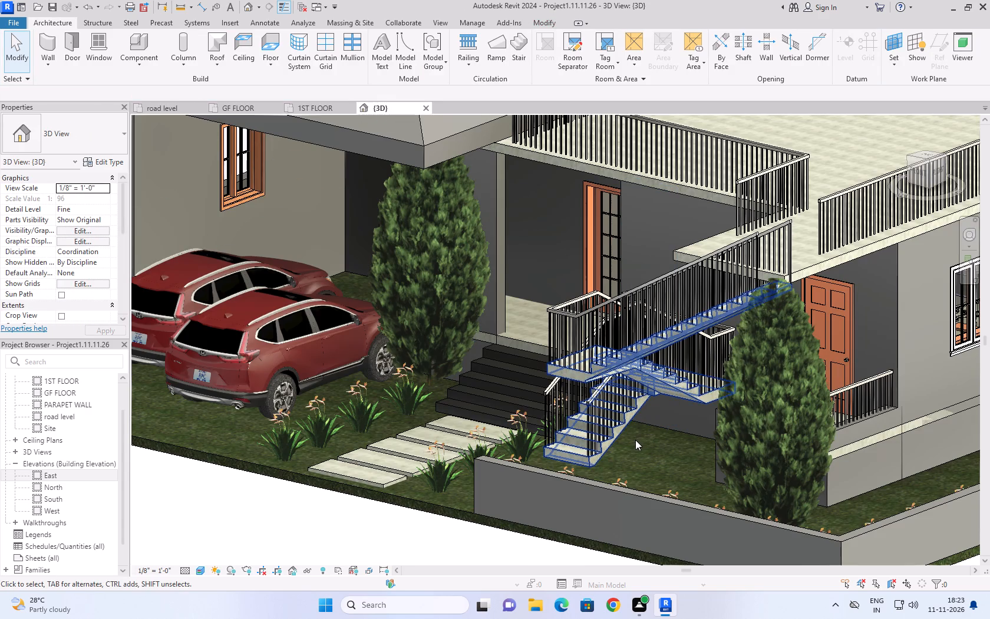
middle_click_drag(635, 440, 676, 450, "shift")
middle_click_drag(676, 259, 456, 330)
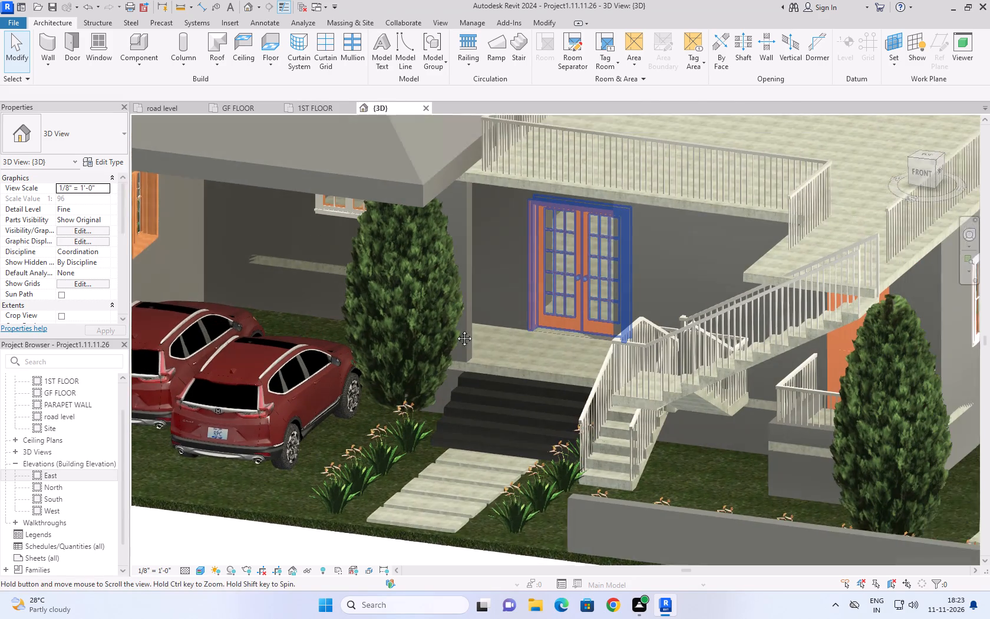
middle_click_drag(456, 330, 450, 332)
middle_click_drag(476, 415, 590, 391, "shift")
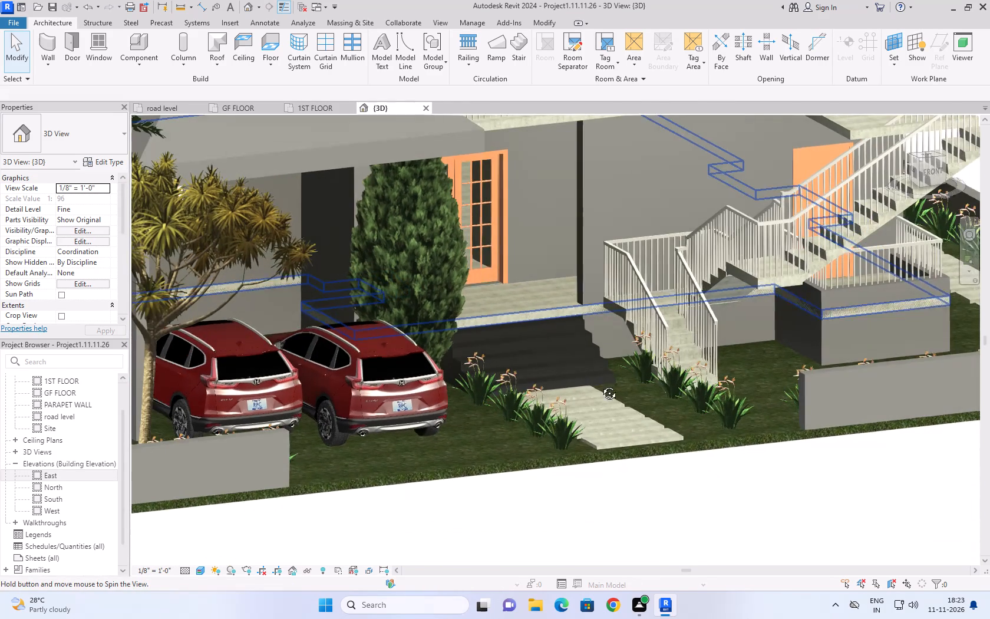
middle_click_drag(578, 231, 616, 312, "shift")
middle_click_drag(612, 250, 536, 476)
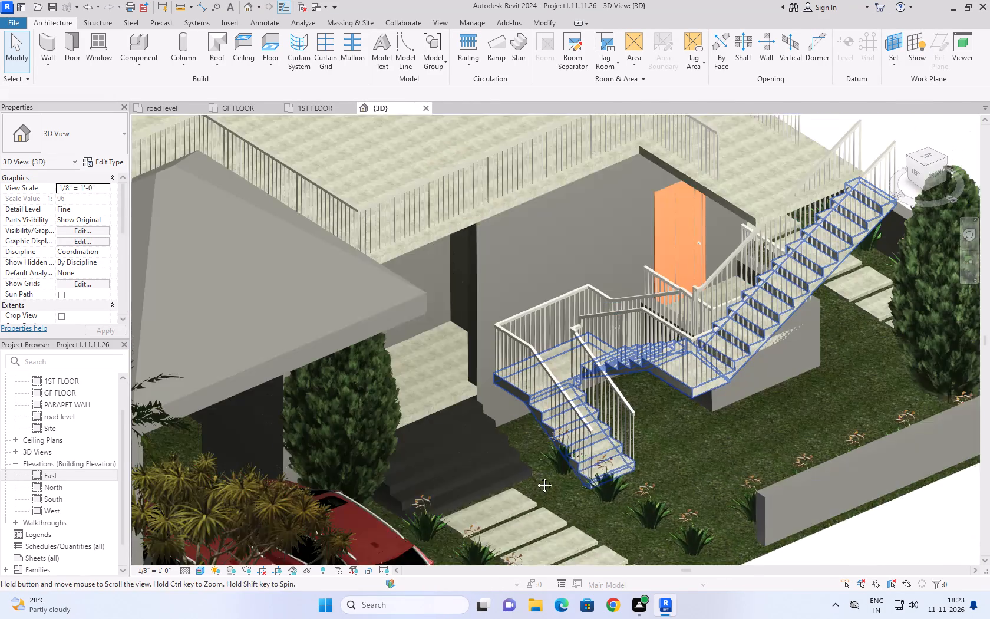
middle_click_drag(536, 476, 539, 499)
middle_click_drag(613, 339, 679, 342, "shift")
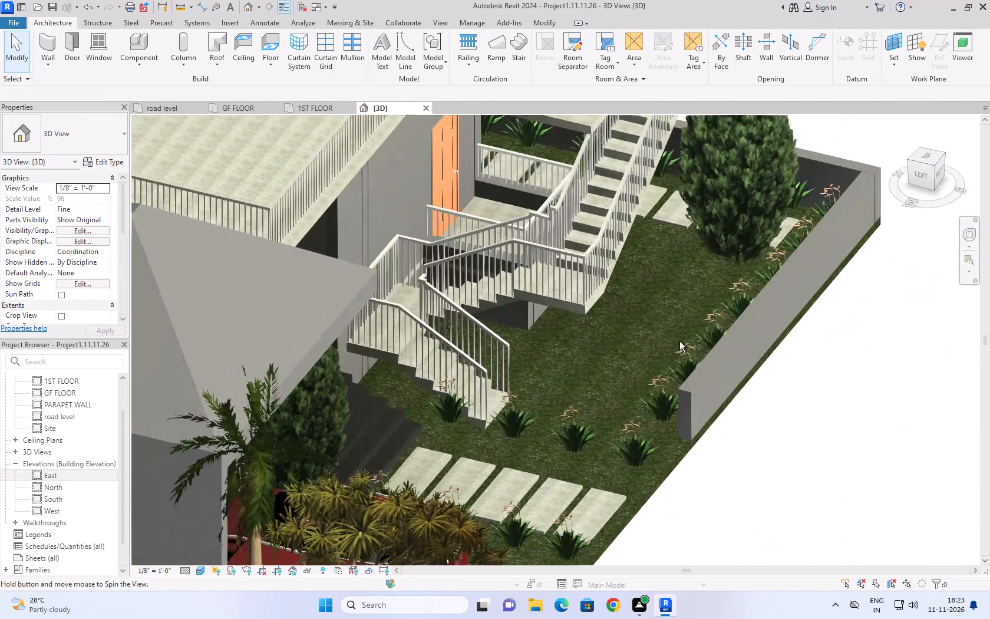
middle_click_drag(596, 274, 630, 446)
middle_click_drag(550, 406, 564, 395, "shift")
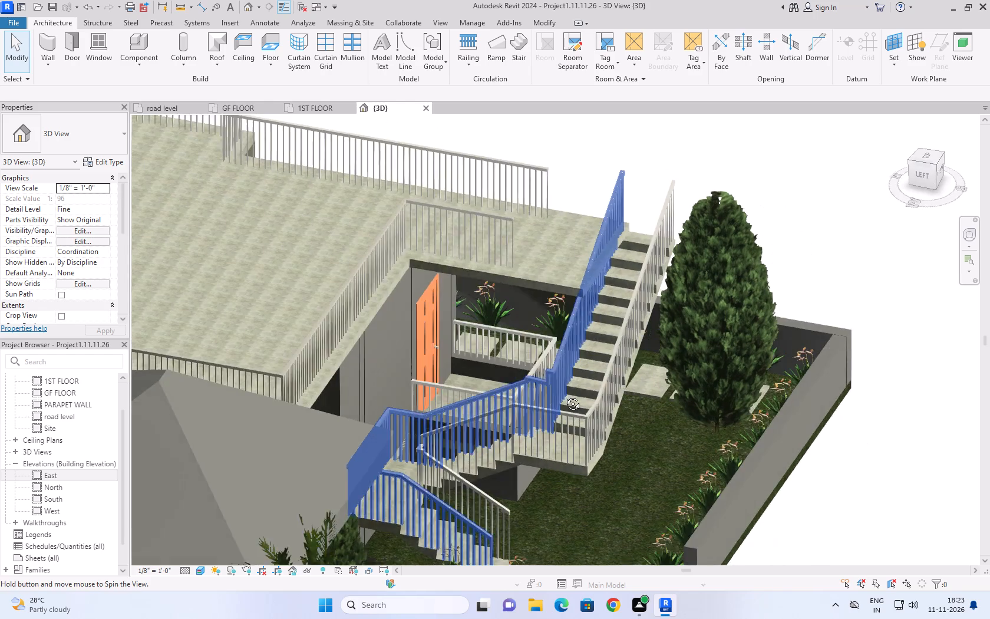
middle_click_drag(564, 395, 577, 386, "shift")
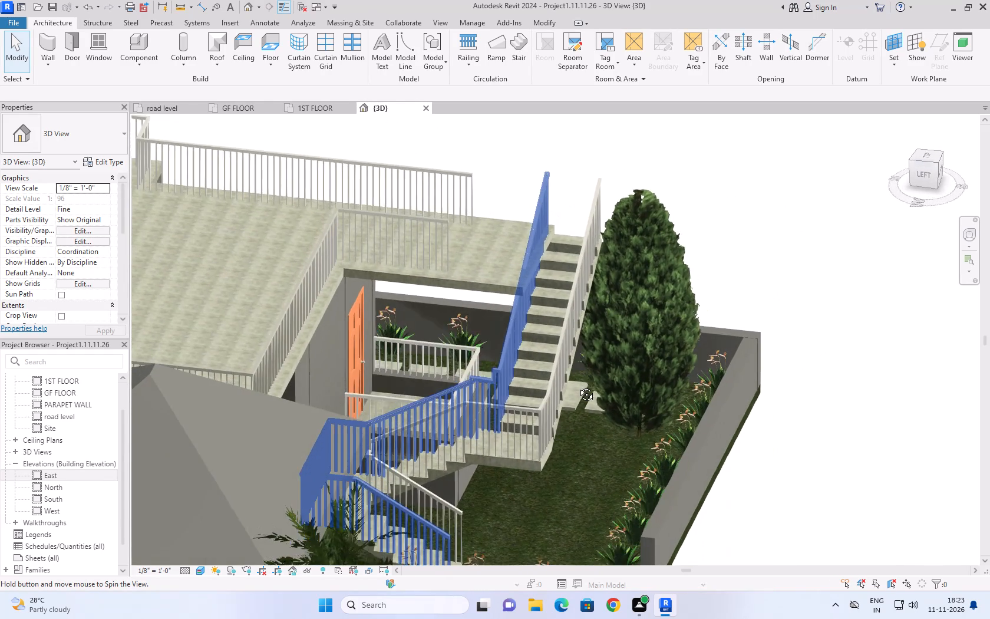
middle_click_drag(577, 386, 413, 404, "shift")
scroll(371, 302, "down", 2)
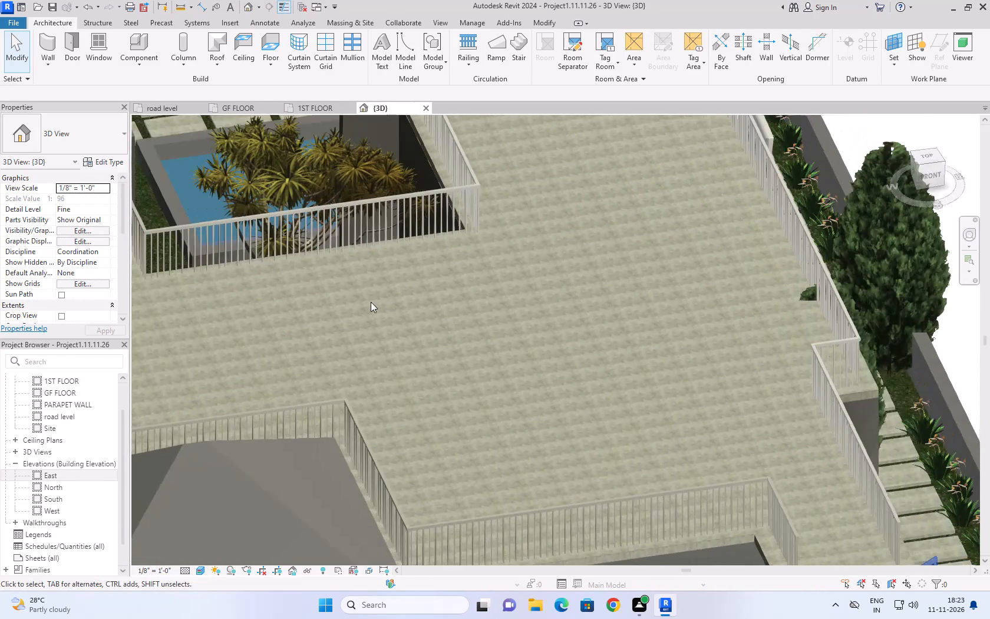
scroll(371, 302, "down", 5)
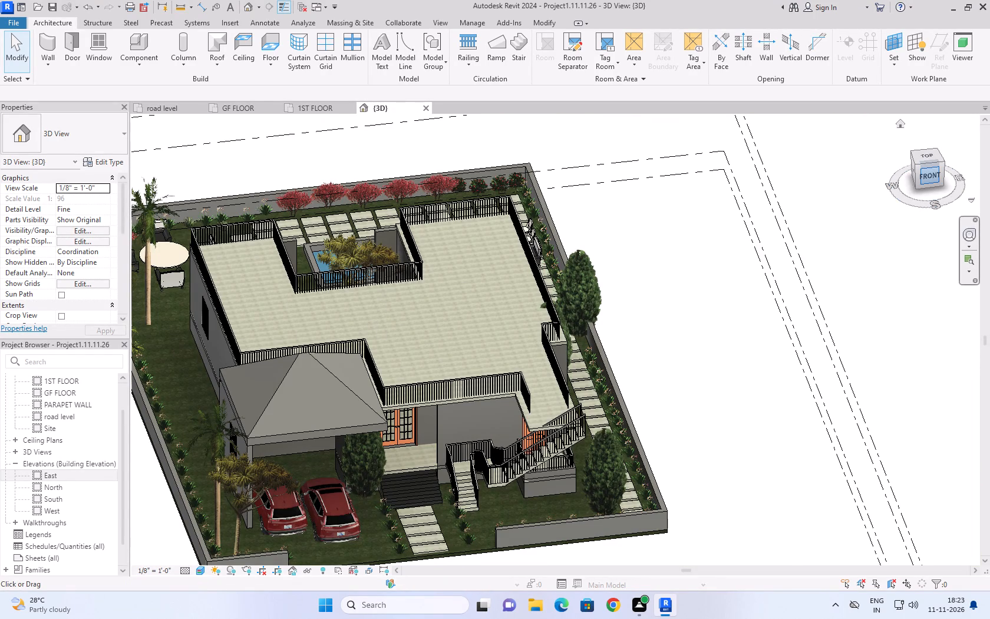
In the 3D top view, shift the monolithic exterior stair west toward the entrance steps and nudge it slightly south.
left_click(925, 160)
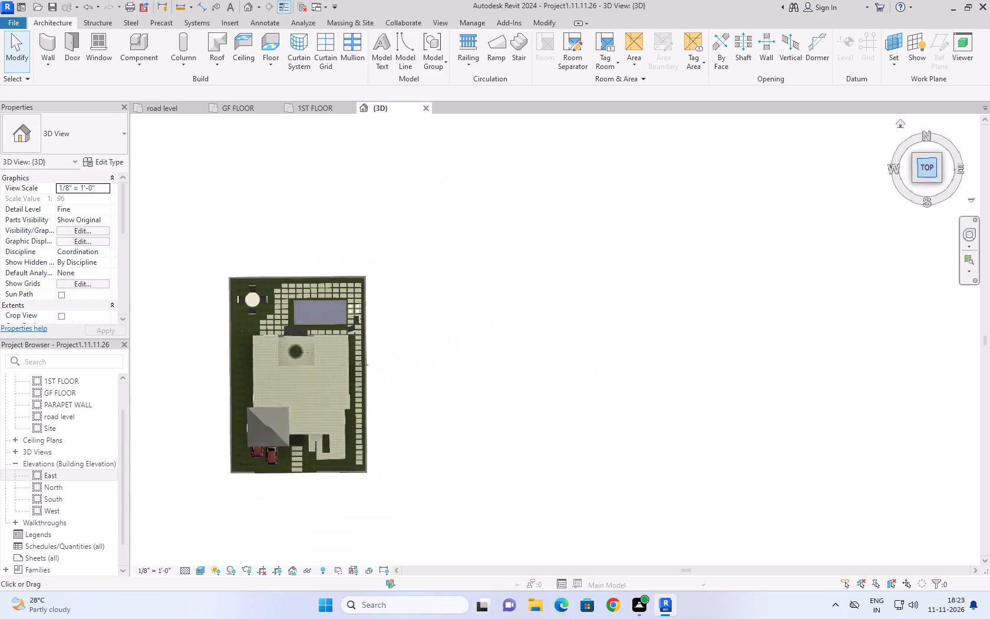
scroll(661, 394, "up", 11)
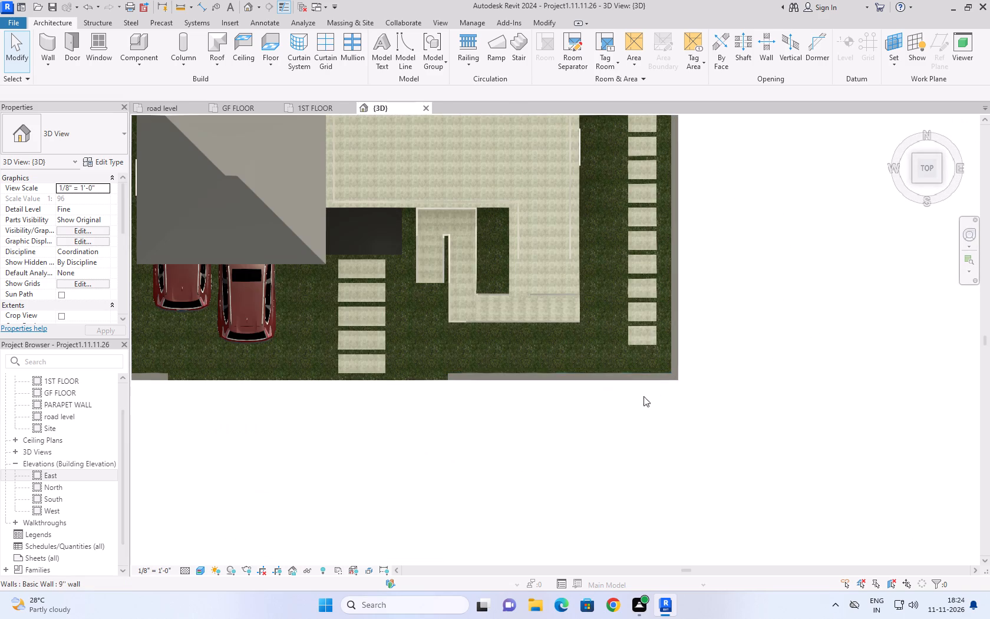
scroll(483, 243, "up", 3)
middle_click_drag(553, 254, 530, 368)
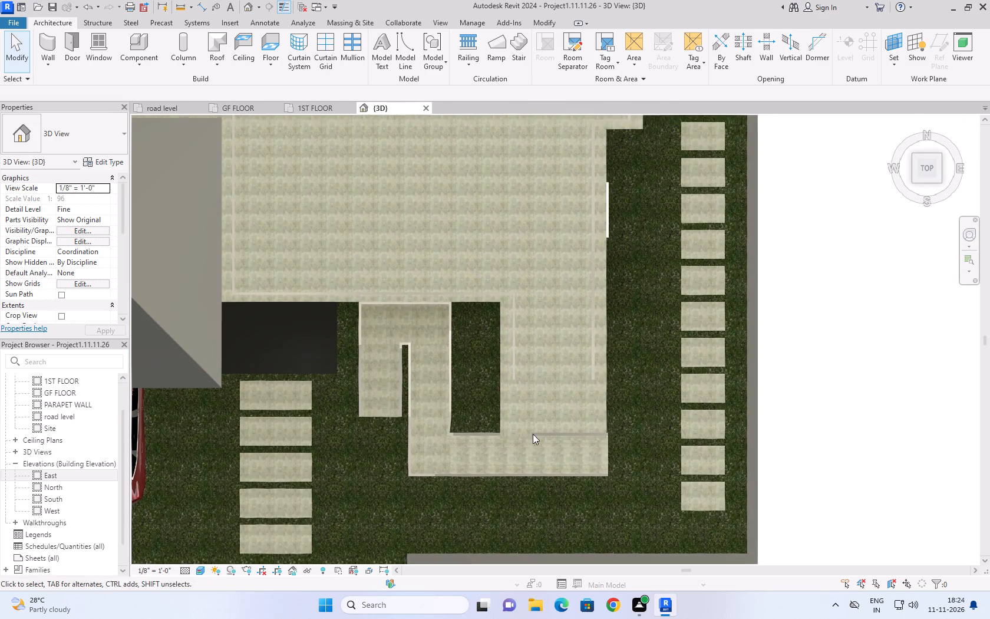
scroll(549, 467, "up", 4)
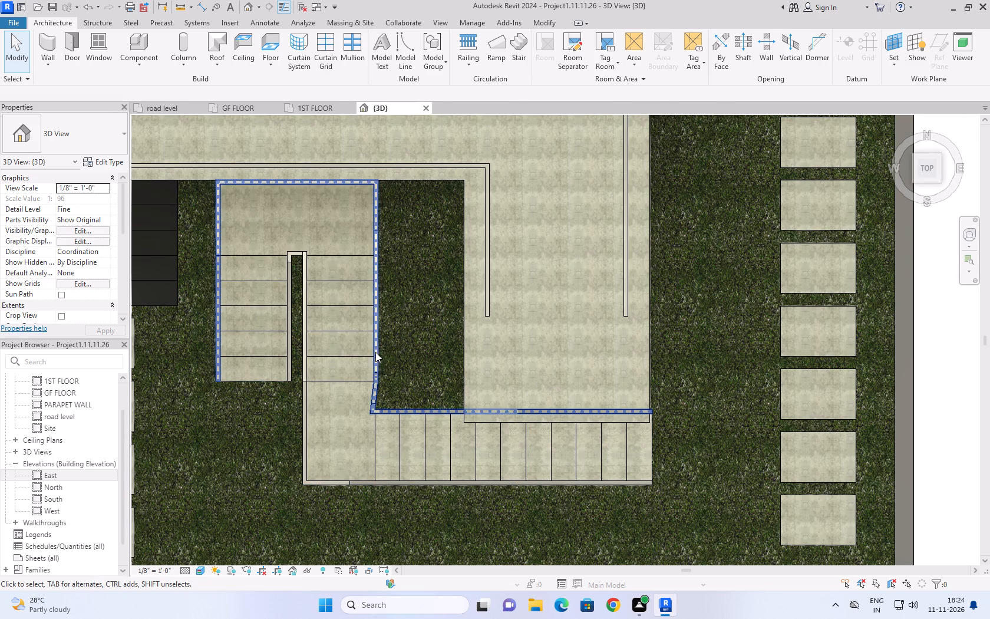
left_click(361, 353)
left_click_drag(361, 330, 347, 330)
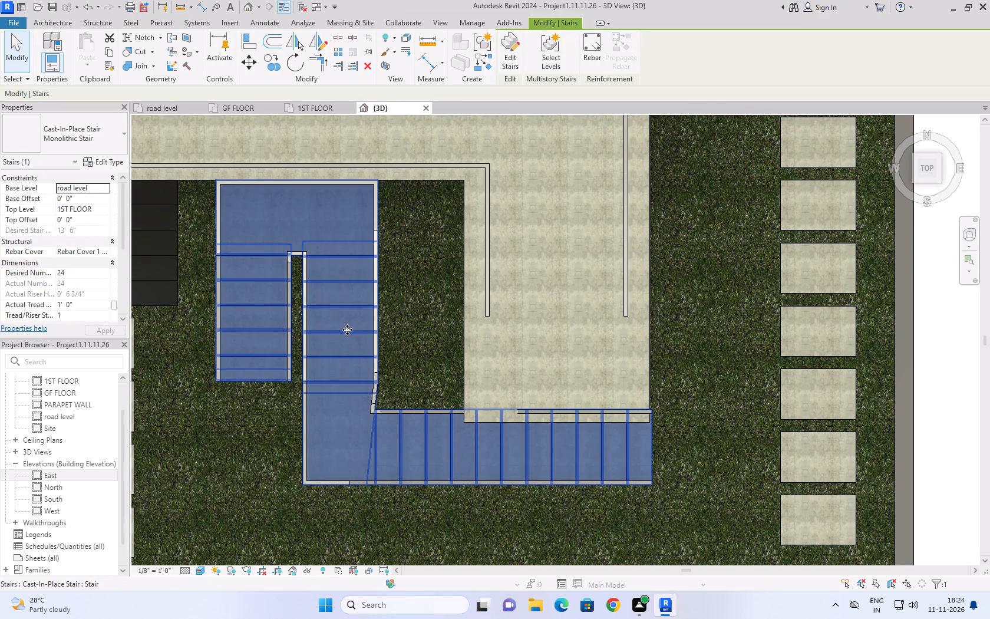
left_click_drag(347, 330, 331, 330)
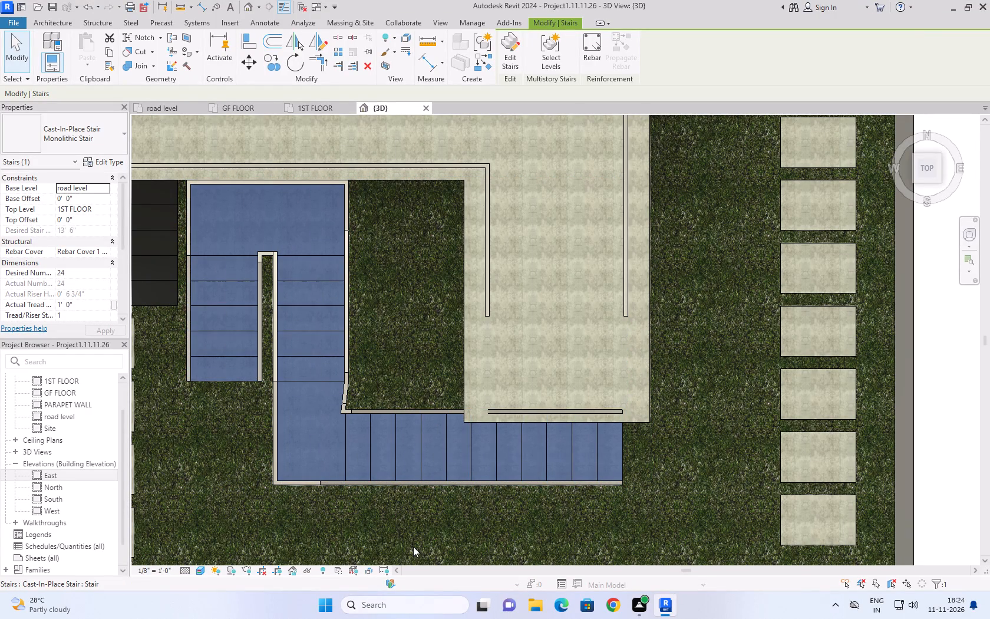
key("Left")
key("Left")
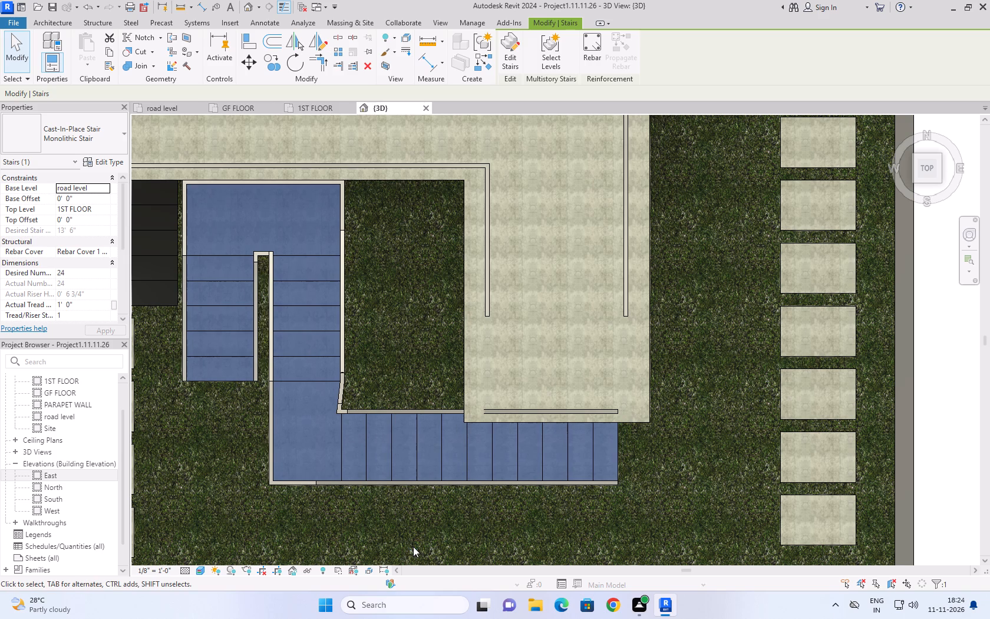
key("Left")
key("Down")
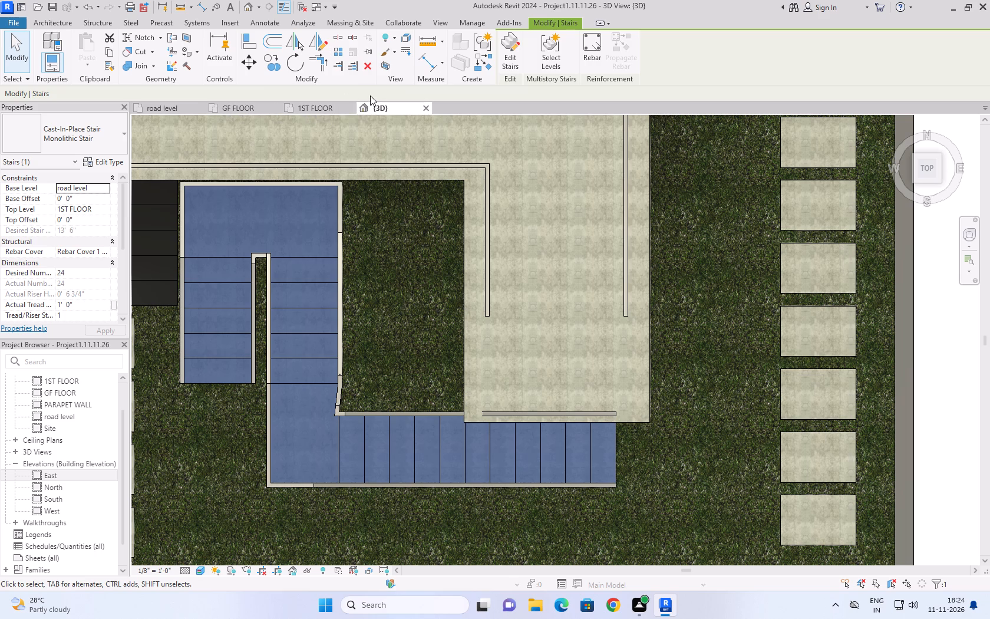
In the 1ST FLOOR plan, pull the roof slab extension's front edge back to 8'-9" deep, attaching the walls below to the slab.
left_click(897, 123)
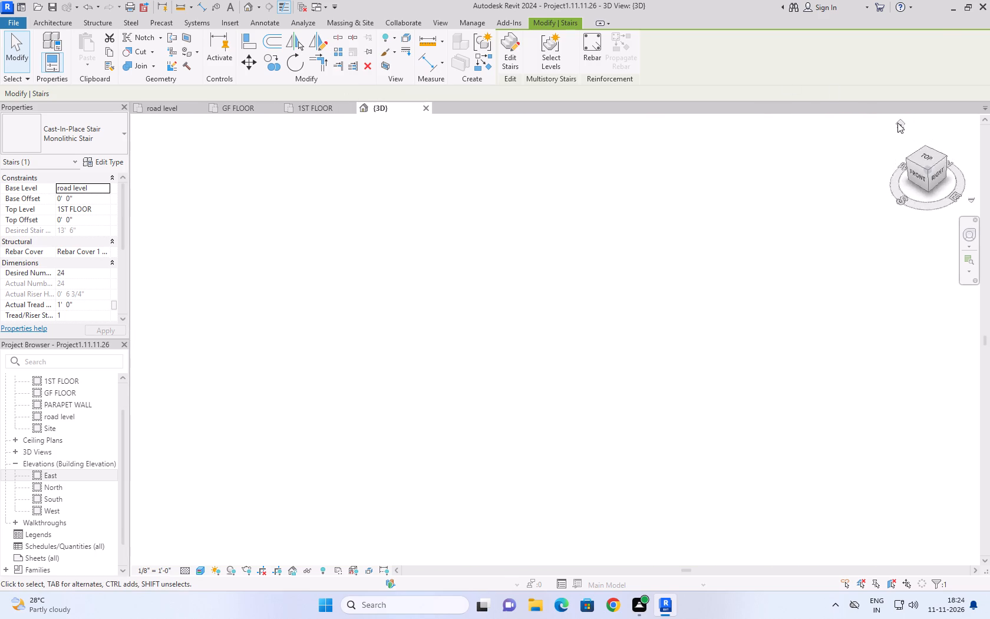
scroll(620, 434, "up", 4)
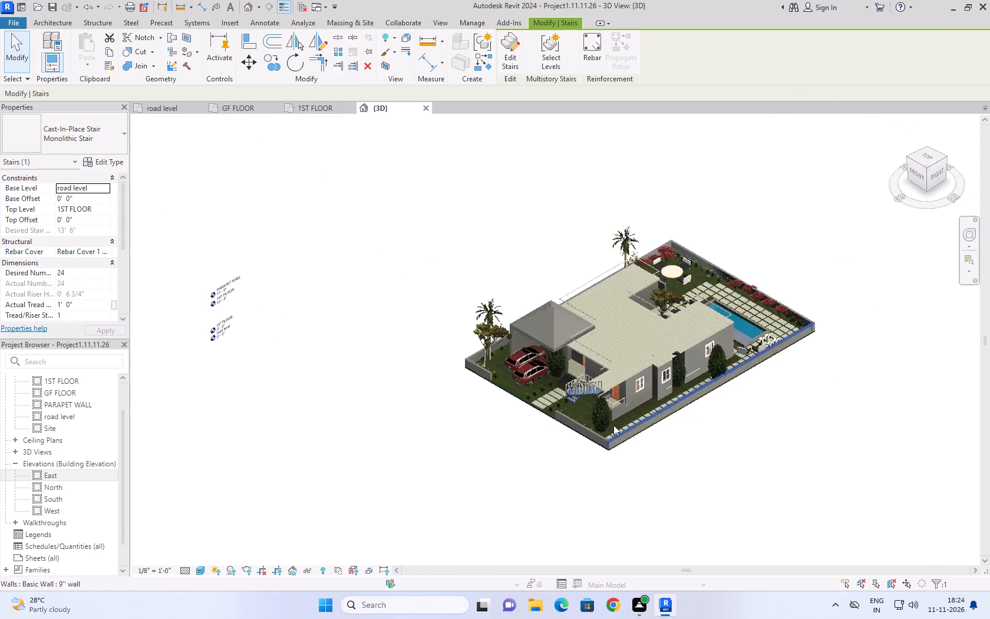
scroll(588, 379, "up", 15)
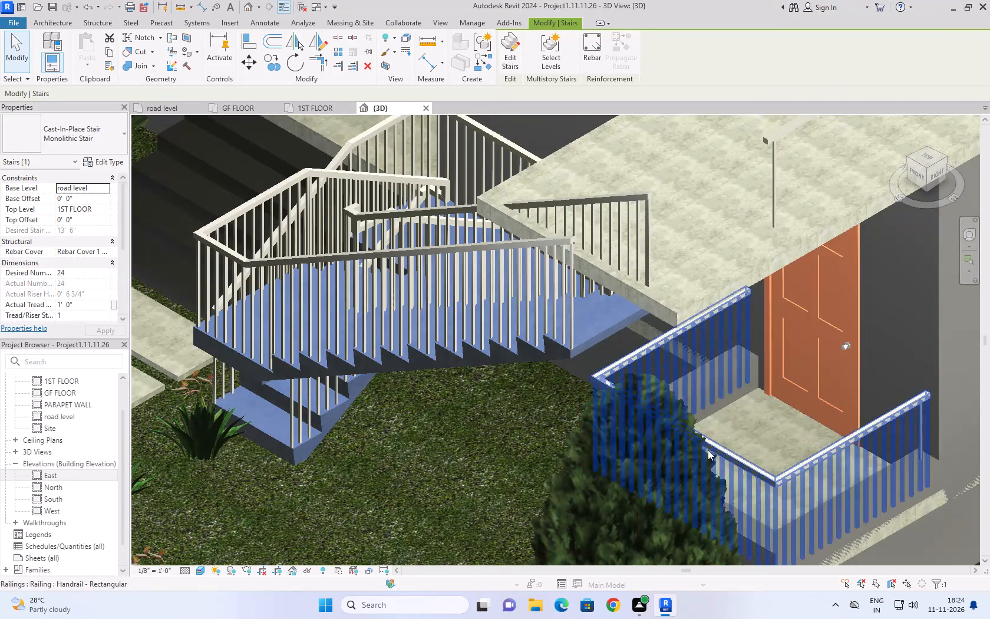
scroll(666, 283, "up", 4)
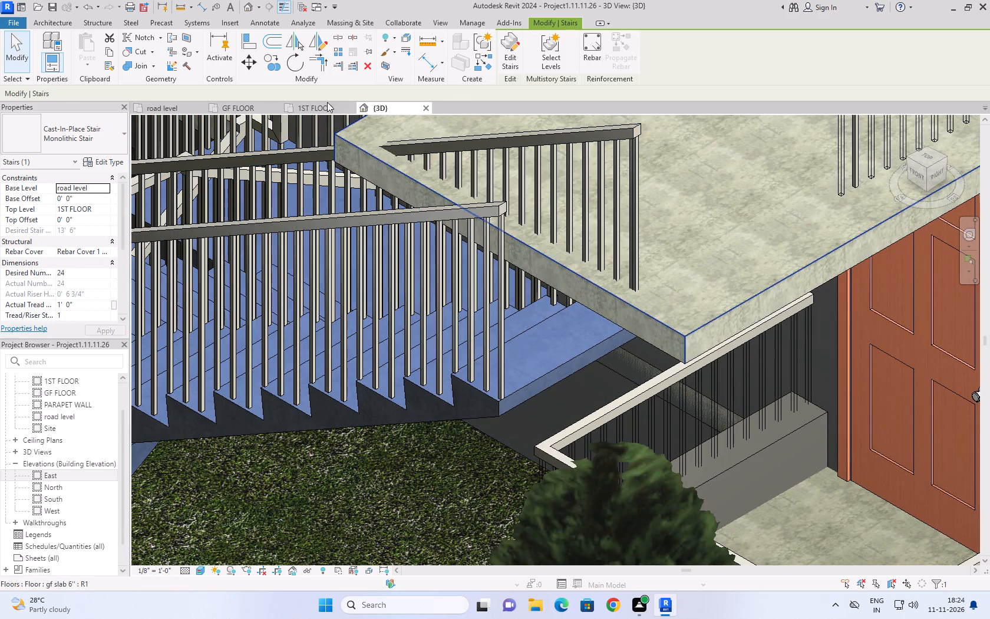
left_click(160, 107)
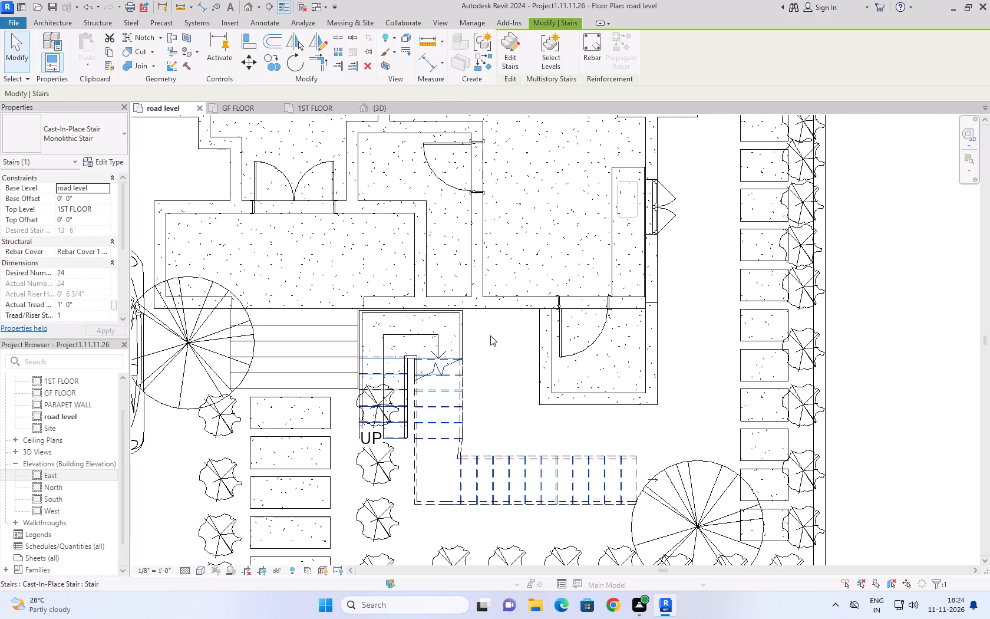
left_click(302, 110)
left_click(579, 378)
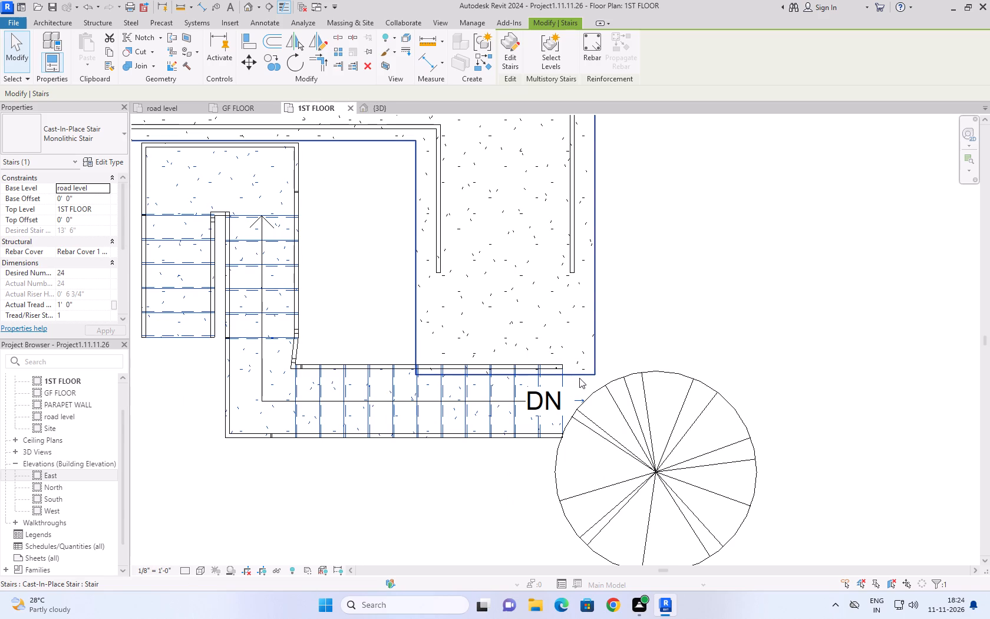
left_click(519, 65)
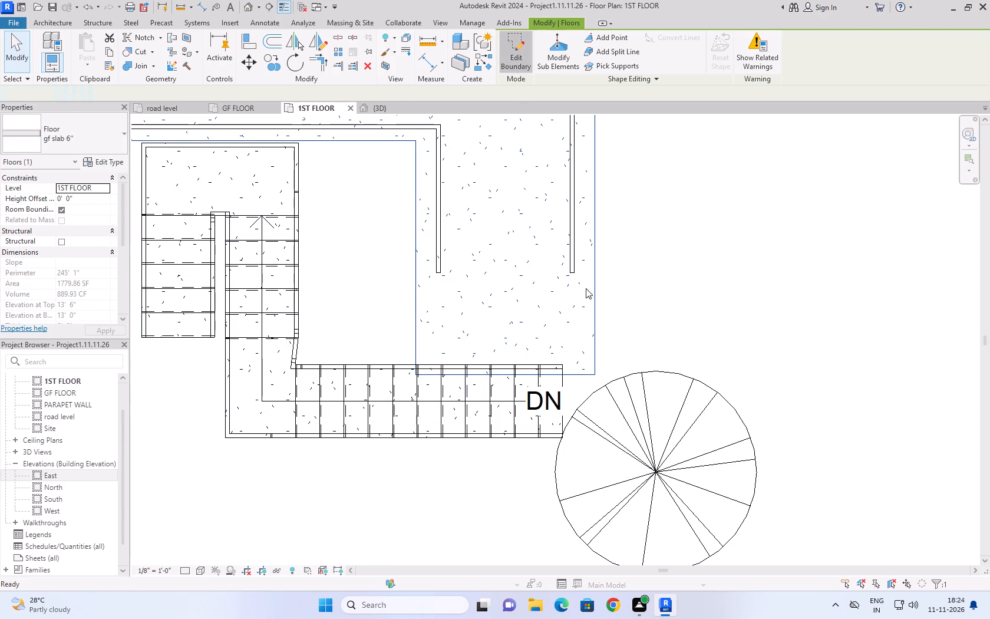
left_click_drag(575, 373, 573, 352)
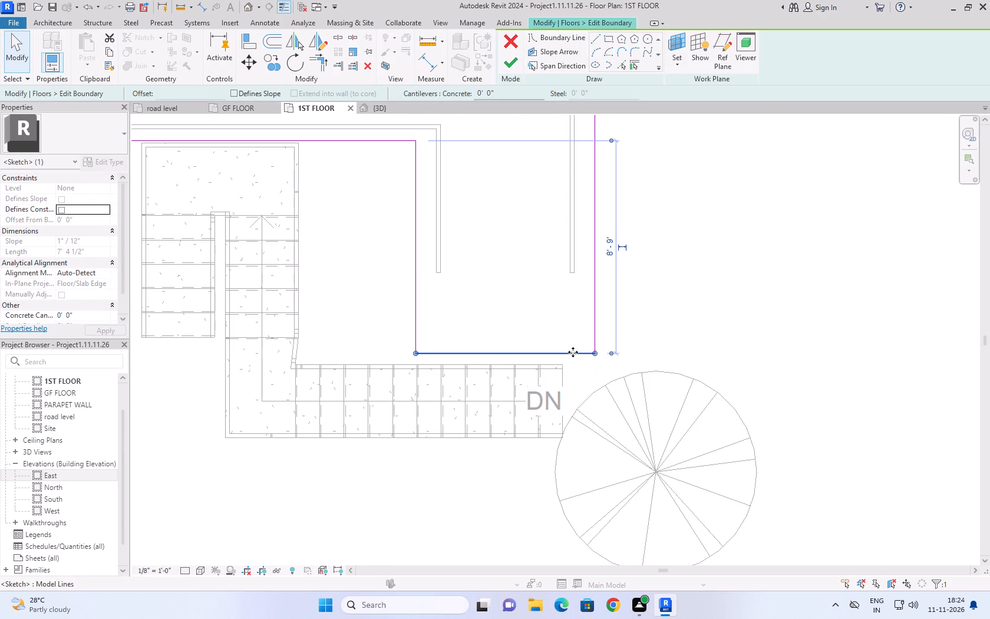
left_click(496, 477)
left_click(520, 69)
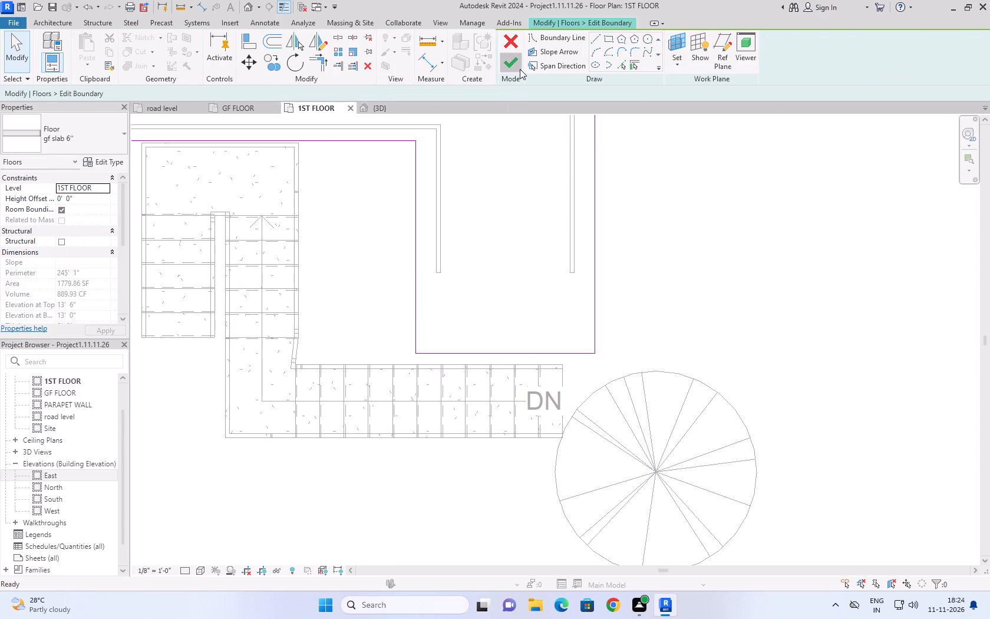
left_click(532, 308)
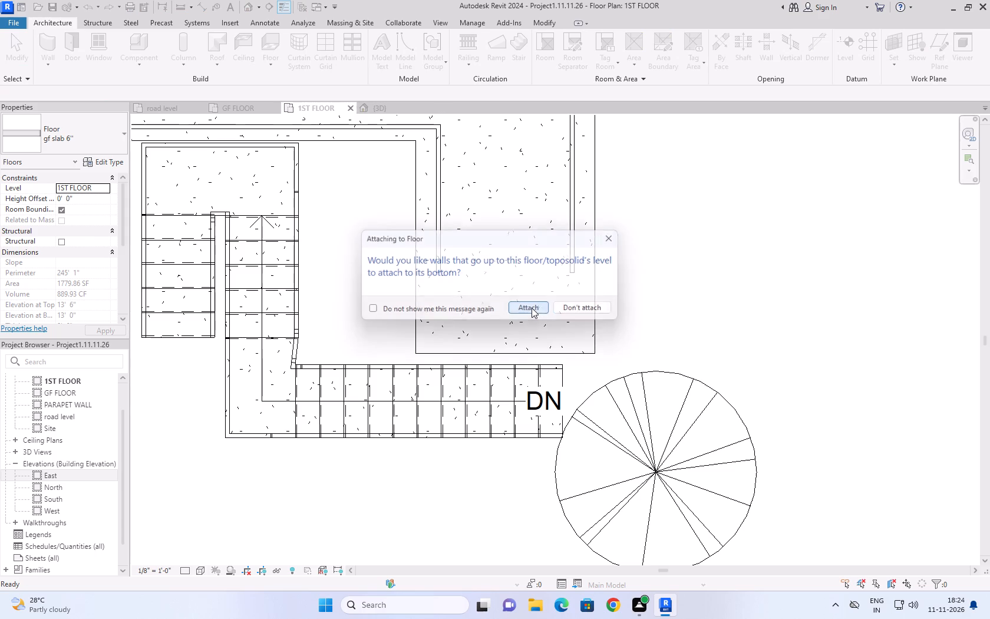
left_click(384, 110)
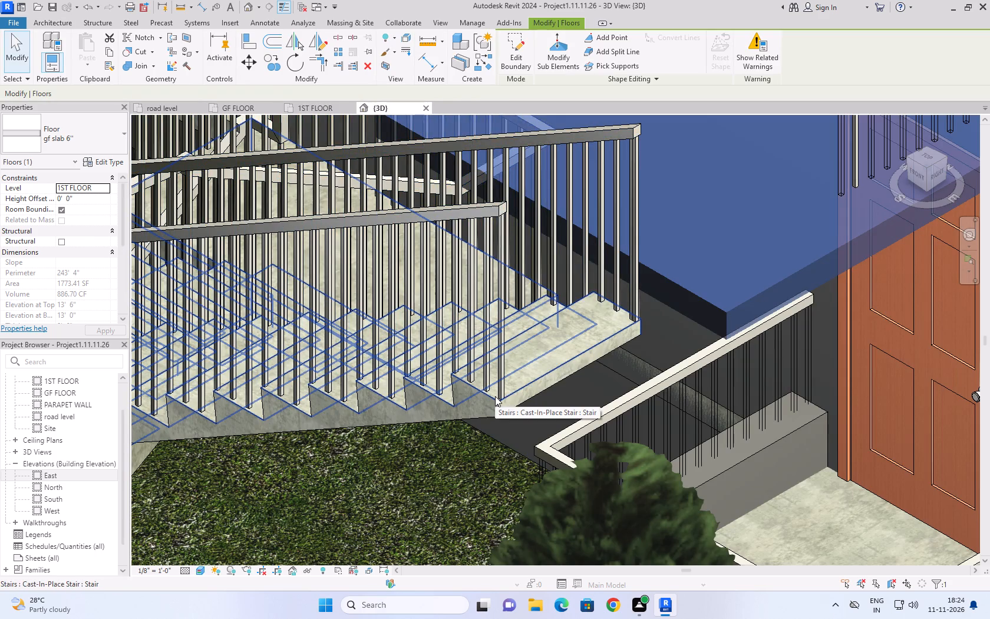
scroll(542, 325, "down", 3)
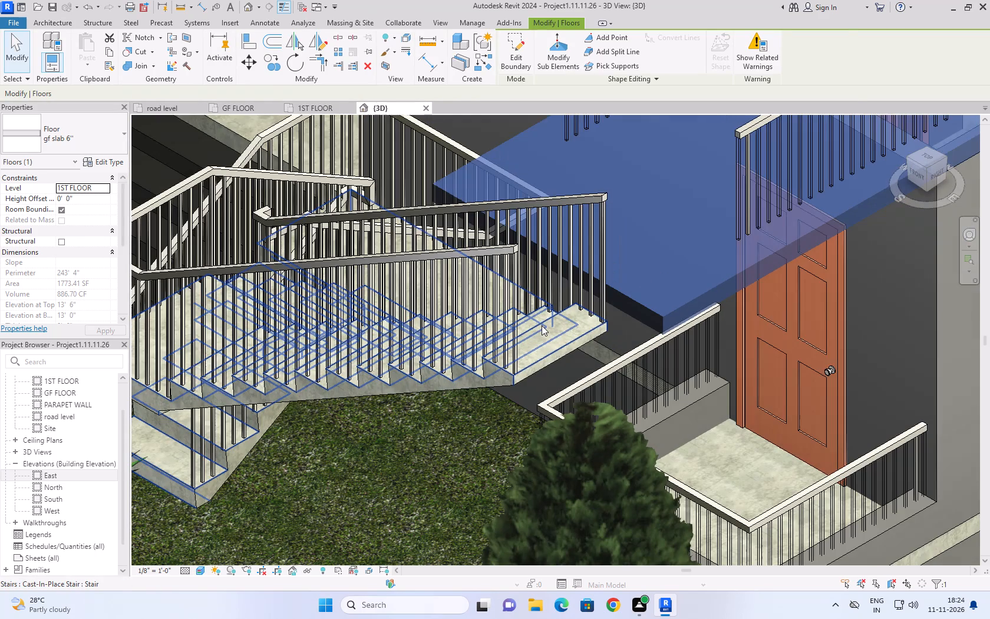
Reopen the boundary sketch of the gf slab 6" floor in the 1ST FLOOR plan.
left_click(329, 106)
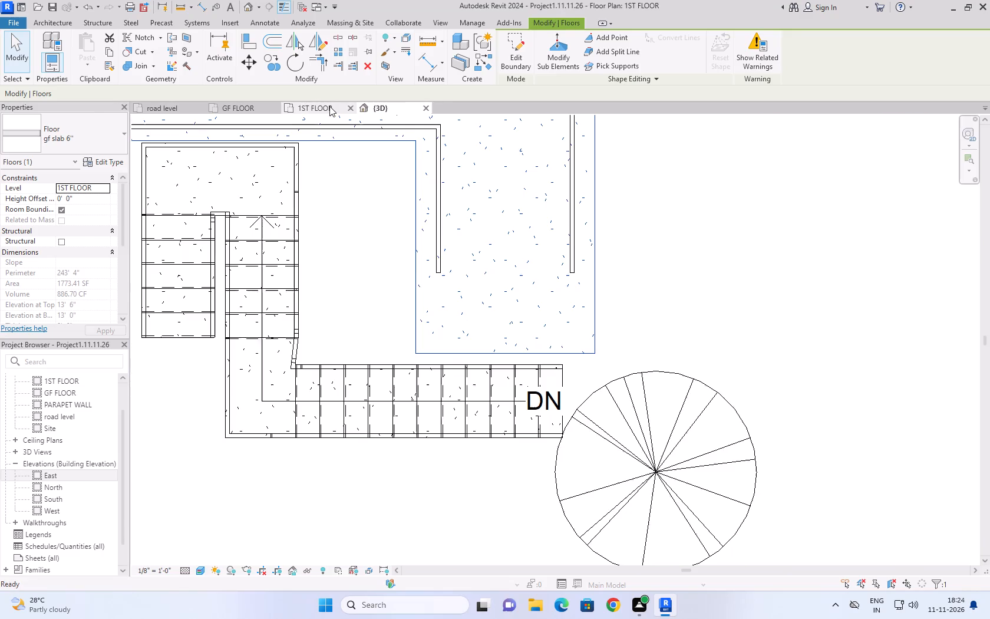
scroll(553, 325, "down", 9)
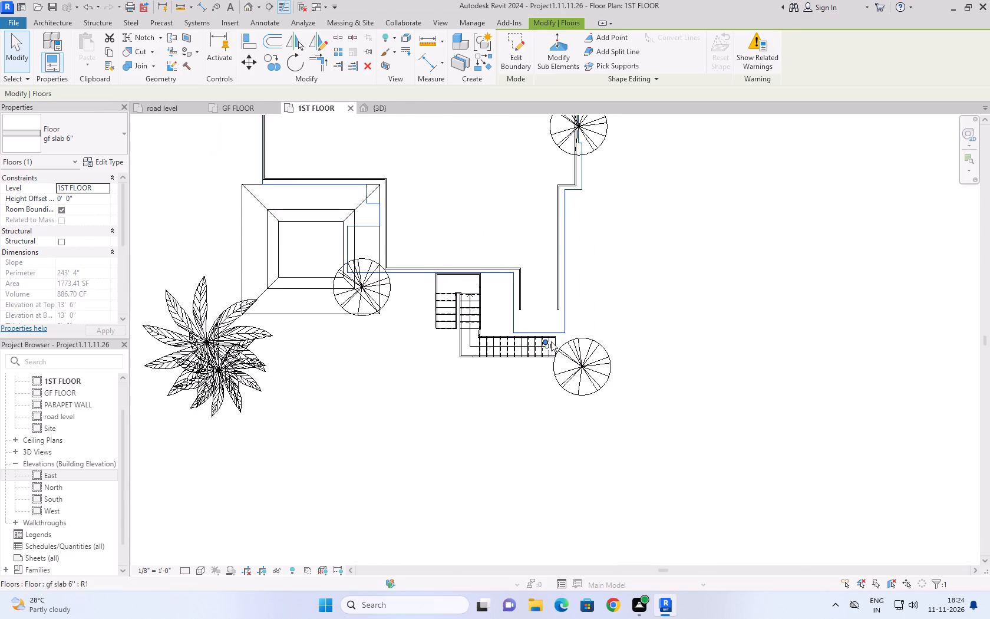
left_click(566, 281)
left_click(515, 62)
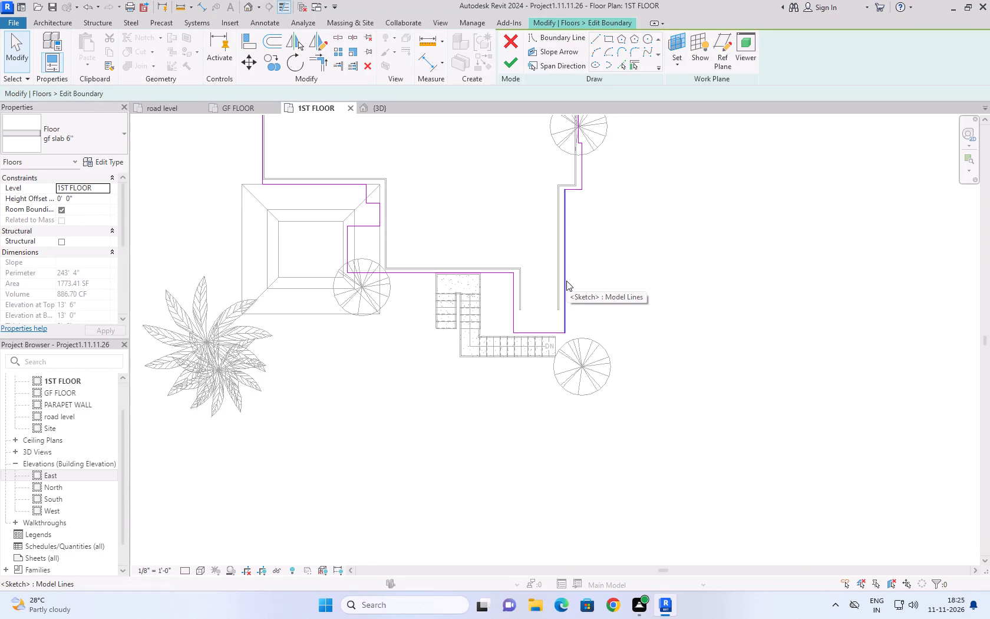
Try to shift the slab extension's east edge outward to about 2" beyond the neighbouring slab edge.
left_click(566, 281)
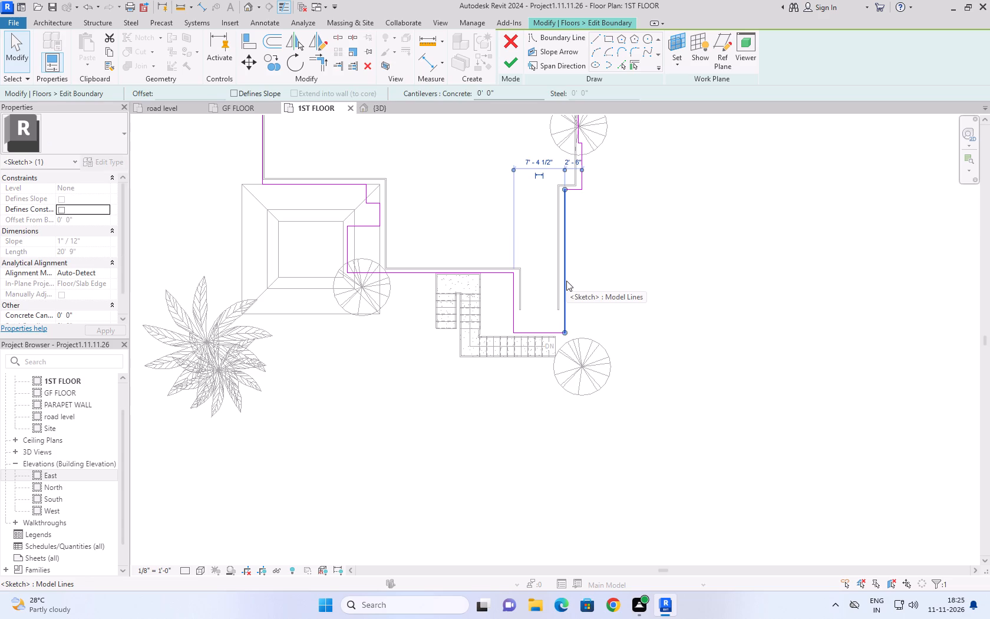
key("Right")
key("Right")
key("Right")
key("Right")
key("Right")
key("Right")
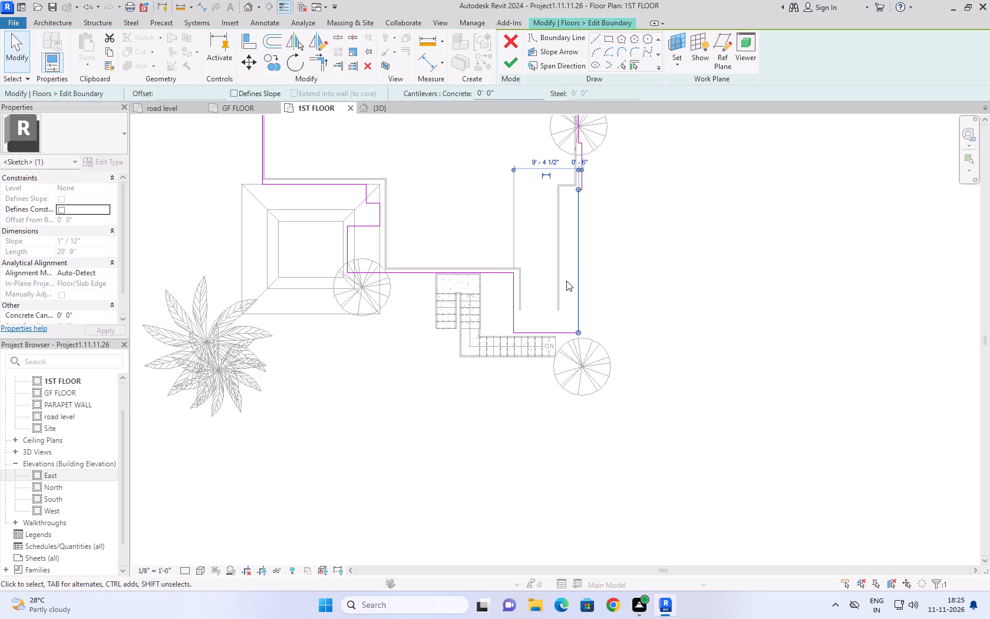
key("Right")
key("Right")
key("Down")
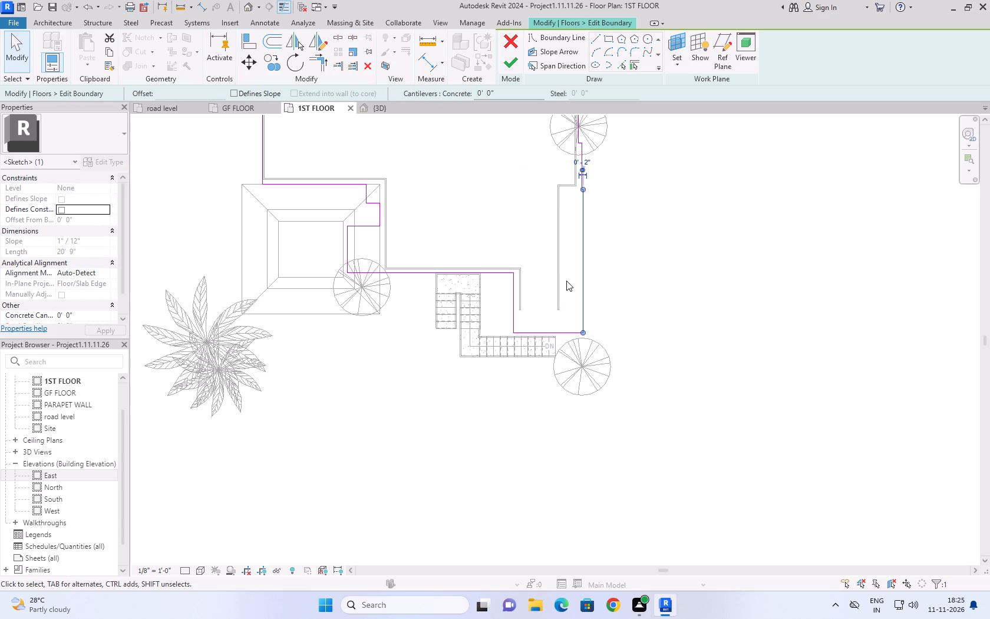
Delete the slab extension's east edge, its front edge and the leftover return stub from the boundary sketch.
key("Delete")
left_click(566, 331)
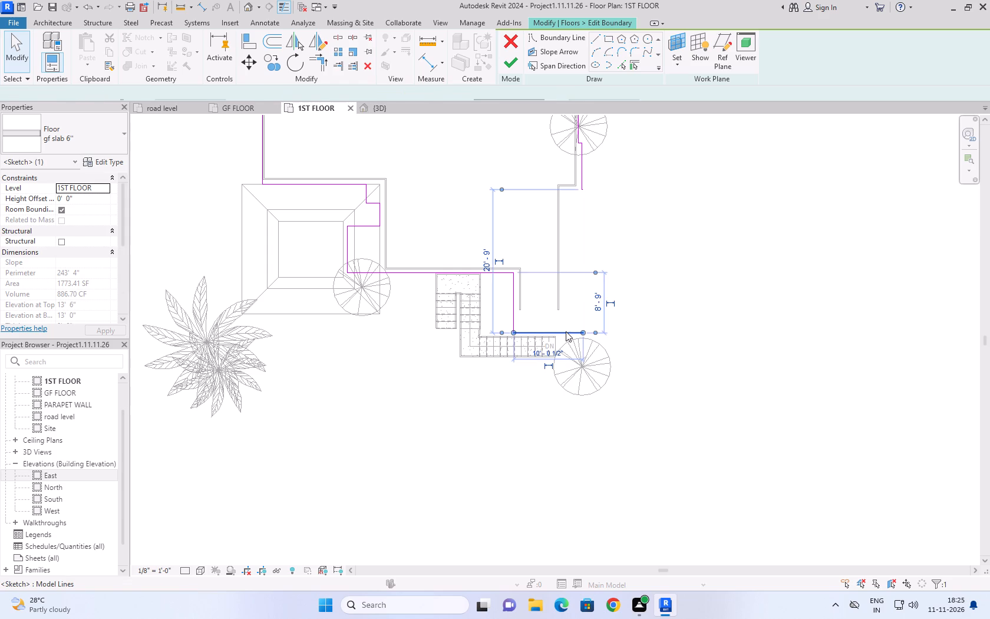
key("Delete")
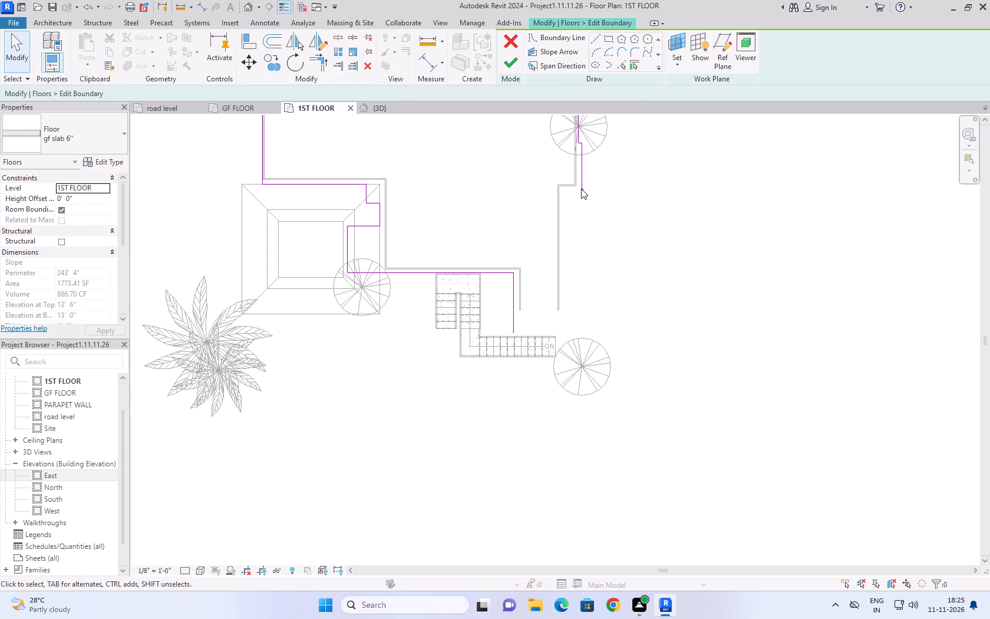
left_click(581, 189)
key("Delete")
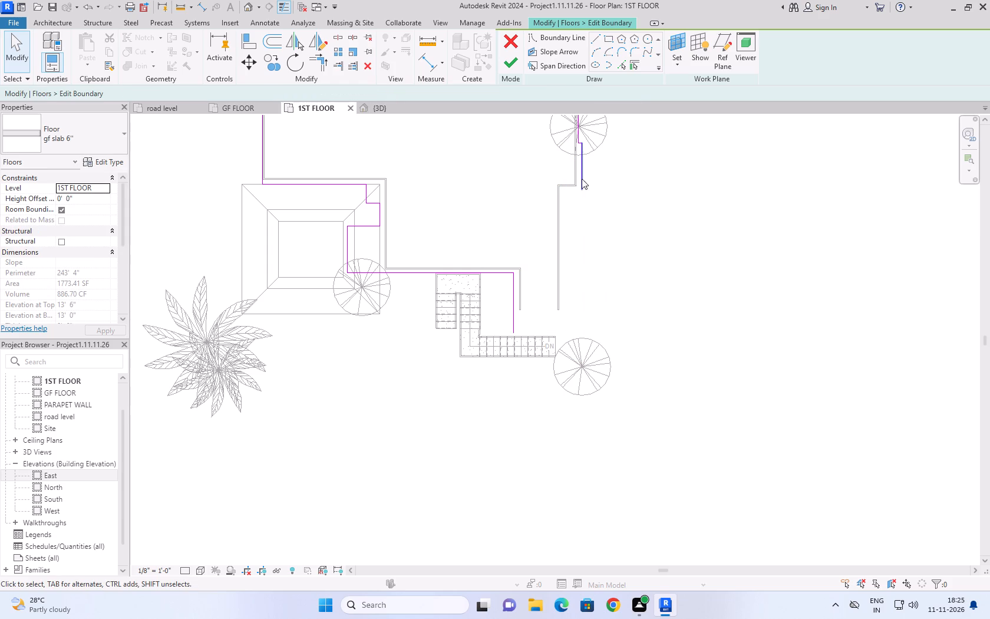
Stretch the slab's outer east boundary edge southward past the stair to a length of 31'-6".
left_click(579, 166)
left_click_drag(582, 189, 582, 272)
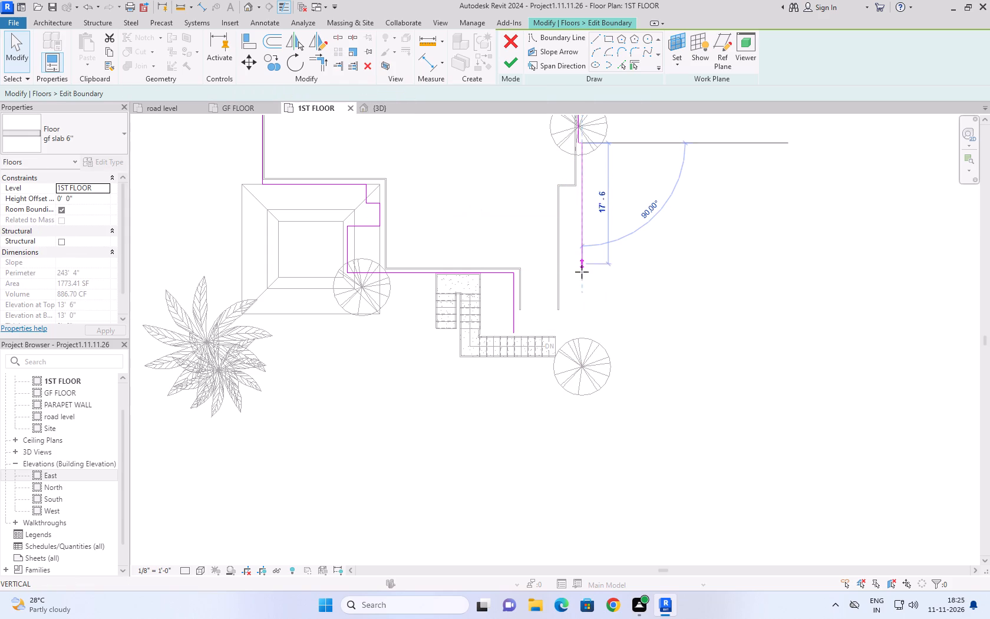
left_click_drag(582, 272, 579, 359)
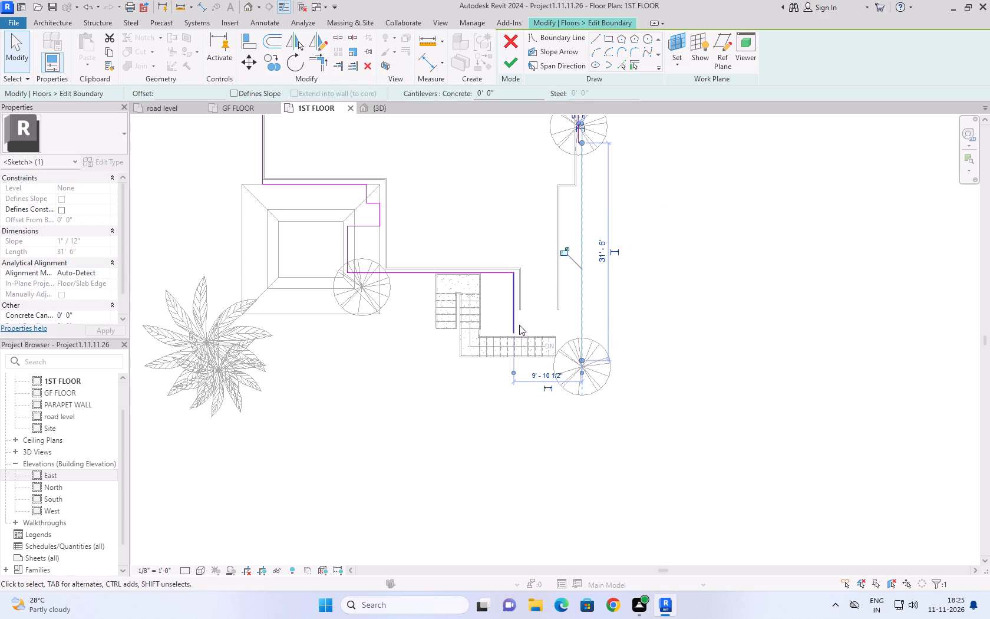
Close the gf slab 6" boundary with lines 6'-0" east, south along the stair's top end, and 3'-10 1/2" east, finishing the sketch.
left_click(598, 34)
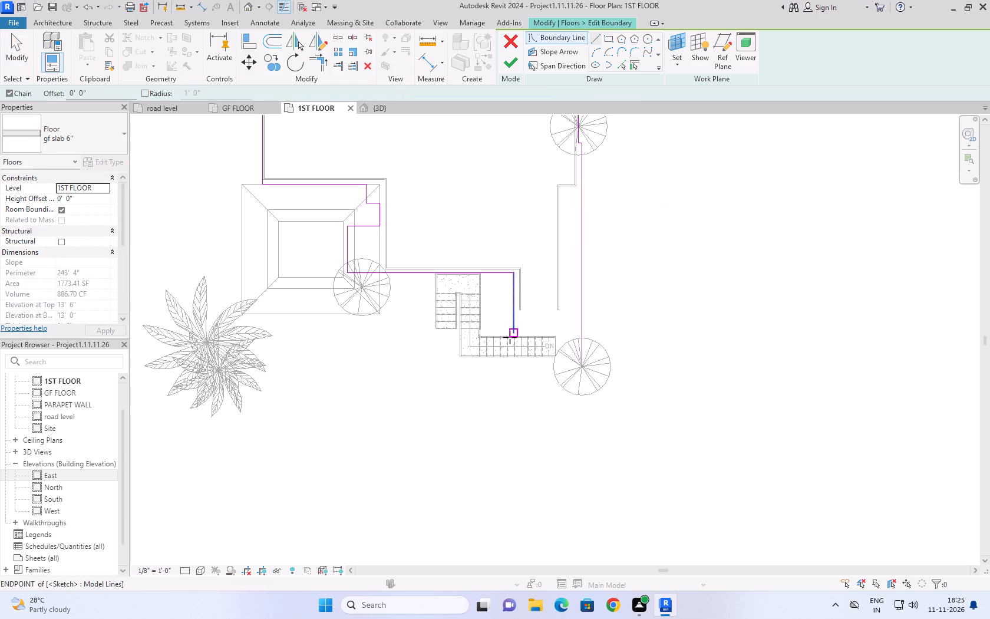
left_click(513, 335)
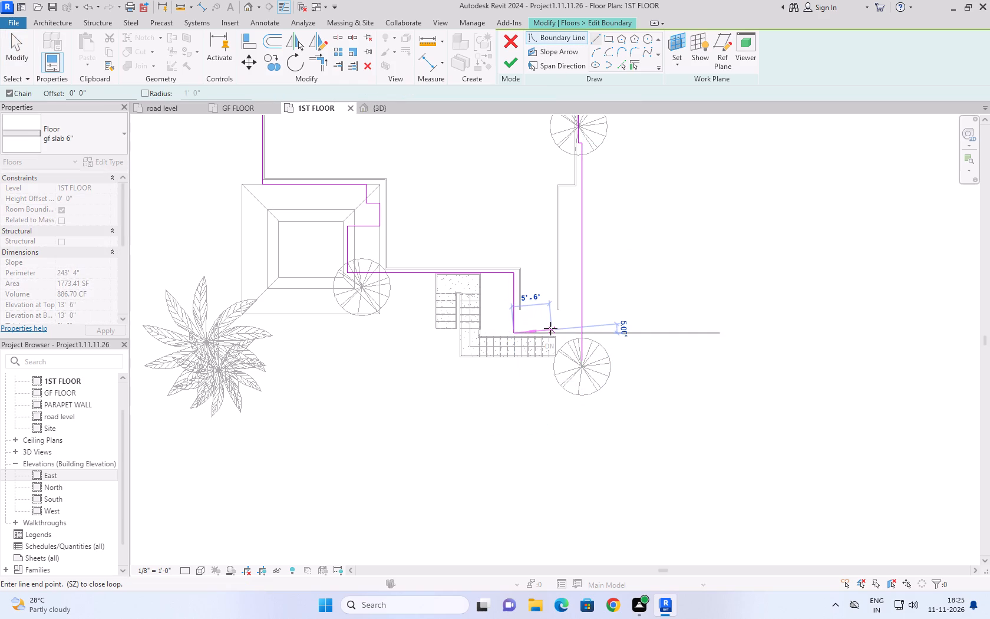
left_click(555, 334)
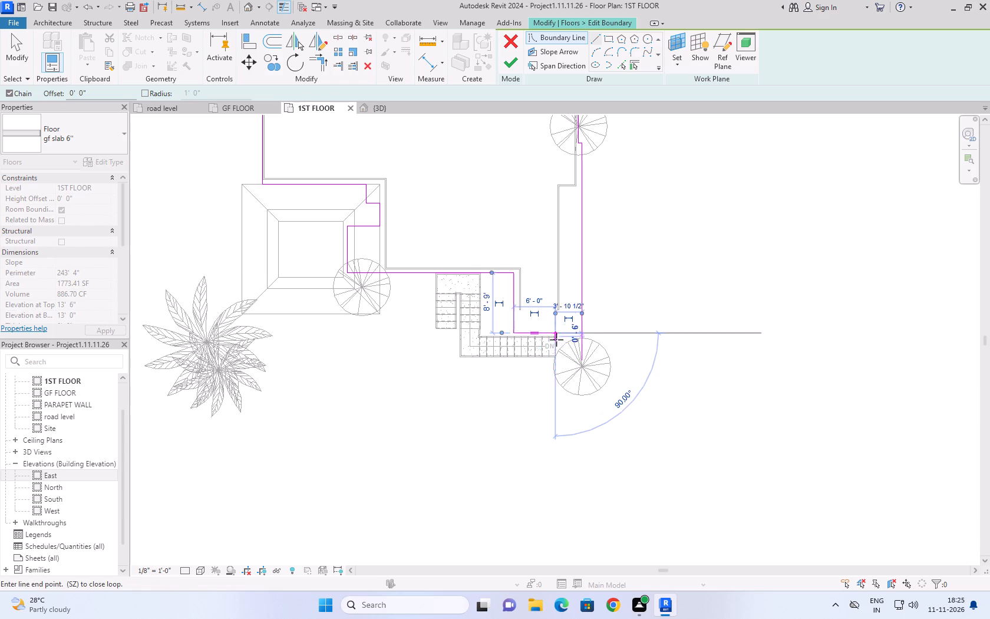
left_click(556, 358)
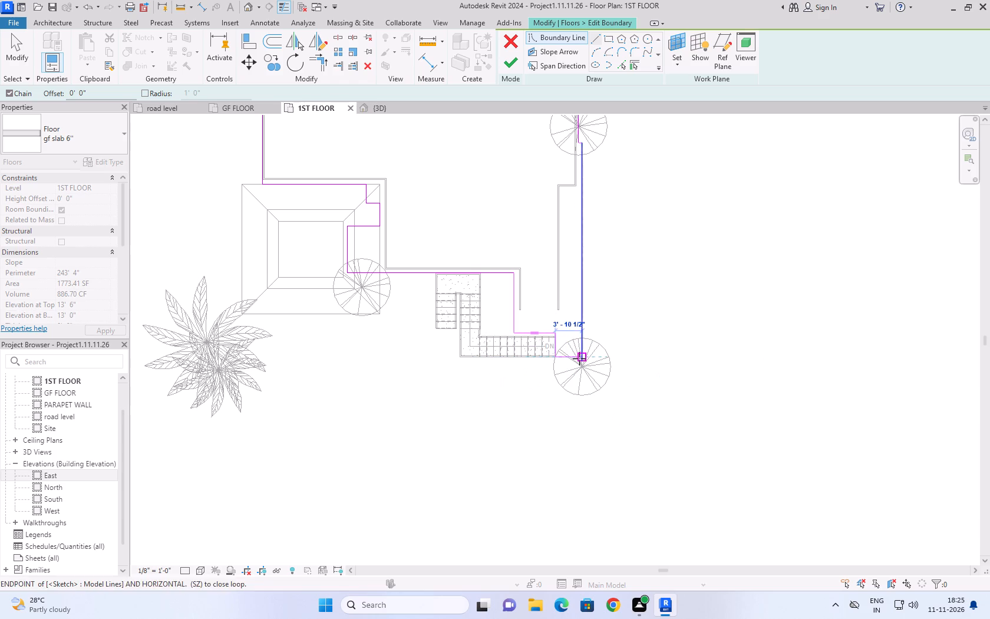
left_click(580, 358)
scroll(612, 341, "up", 10)
scroll(478, 434, "up", 6)
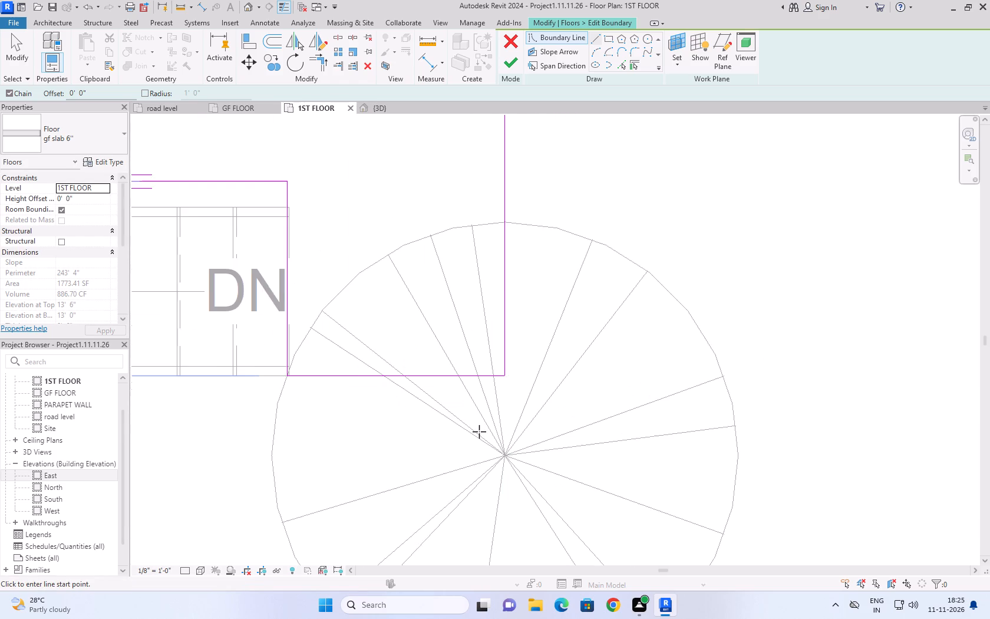
scroll(517, 384, "up", 11)
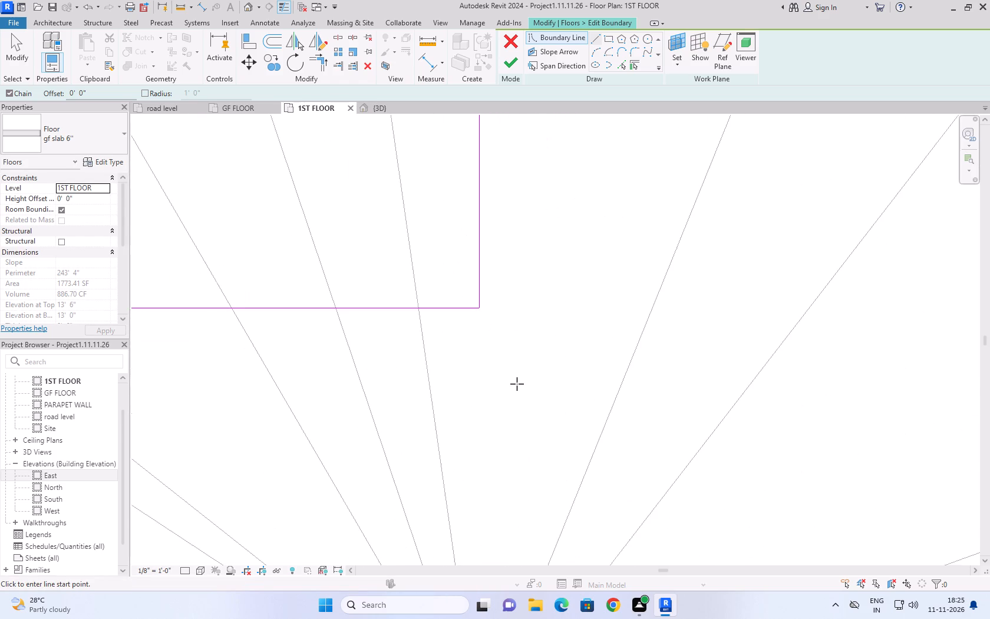
scroll(517, 384, "up", 1)
left_click(517, 64)
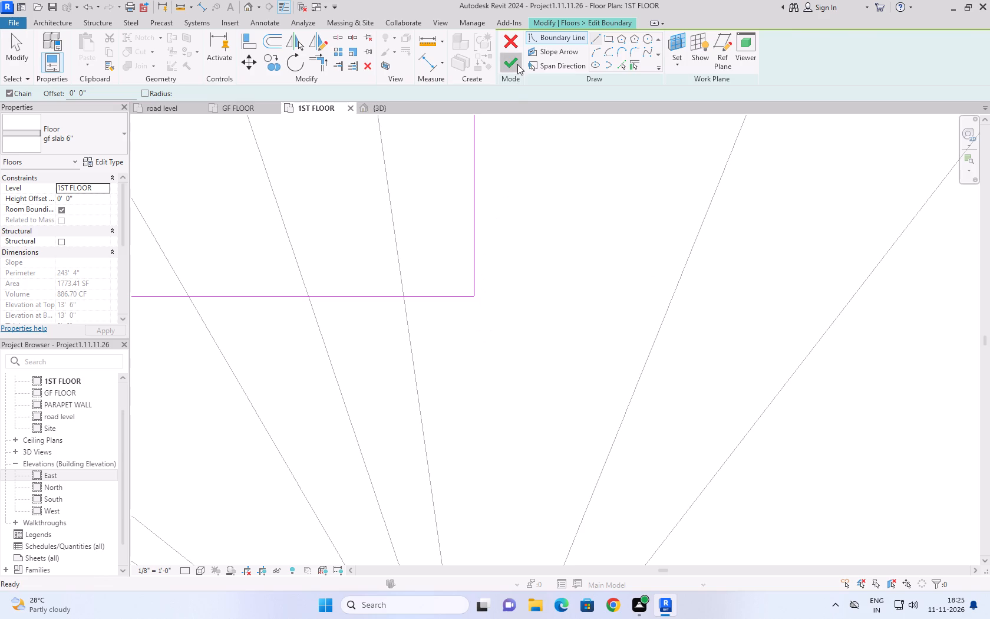
left_click(536, 304)
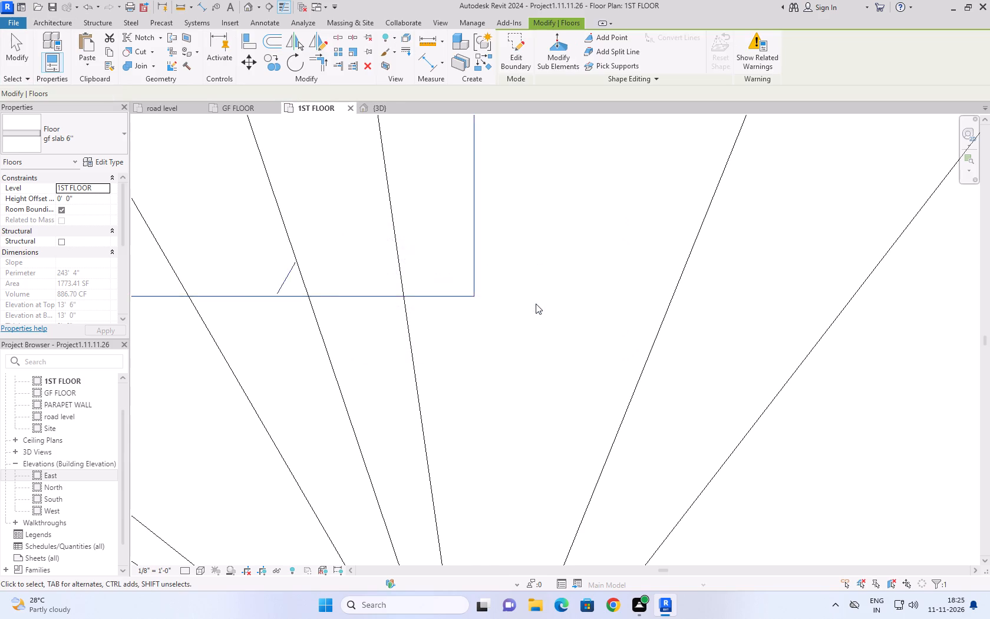
Examine in the 3D view how the extended terrace slab meets the top of the exterior stair.
scroll(536, 304, "down", 15)
scroll(562, 289, "down", 10)
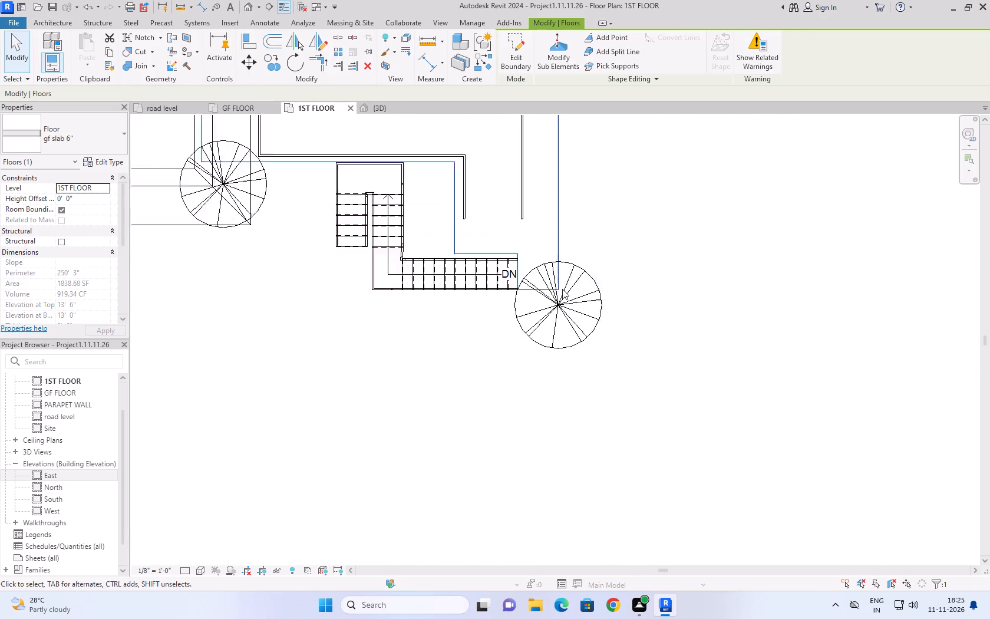
scroll(562, 289, "down", 4)
left_click(369, 103)
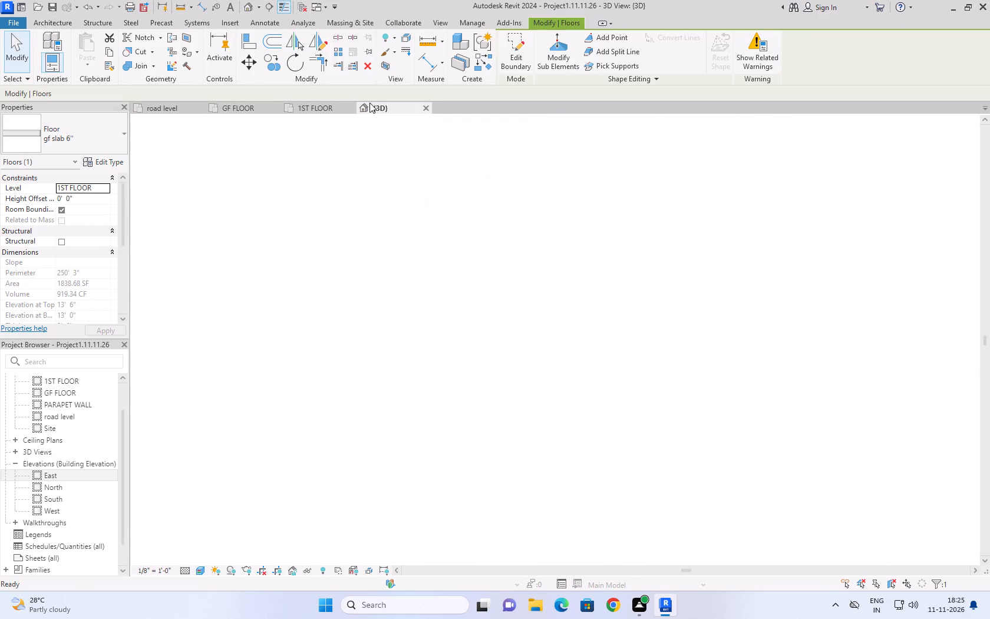
left_click(499, 435)
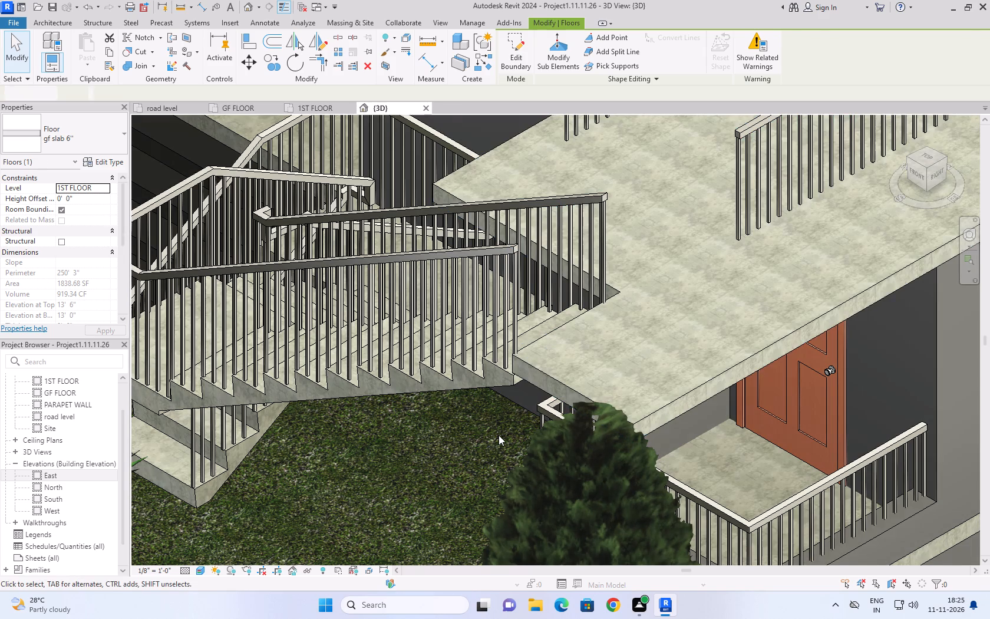
scroll(643, 326, "down", 11)
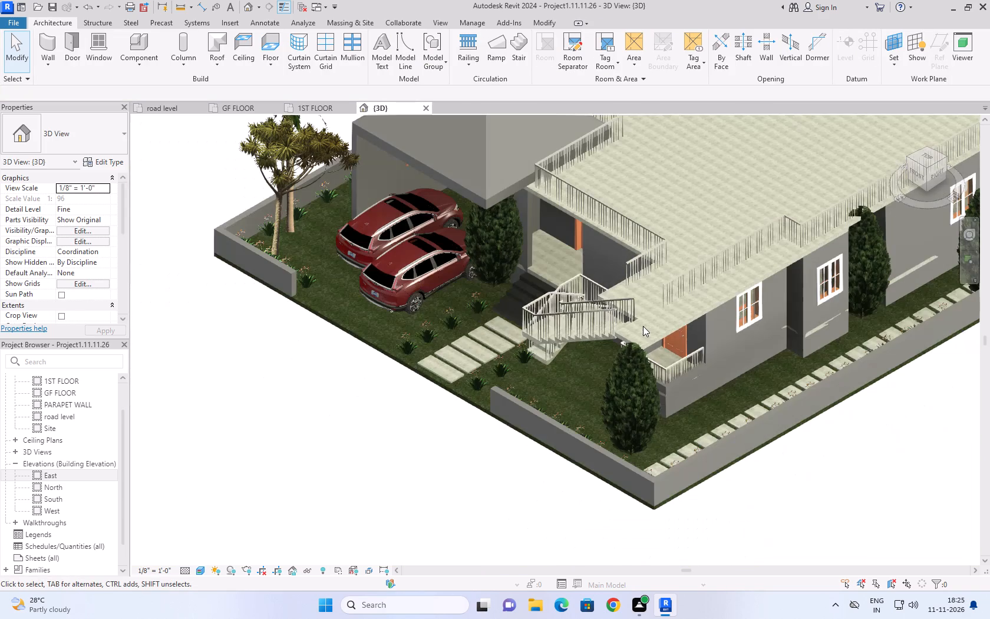
Open the path sketch of the terrace's Handrail - Rectangular railing in the 1ST FLOOR plan.
left_click(325, 107)
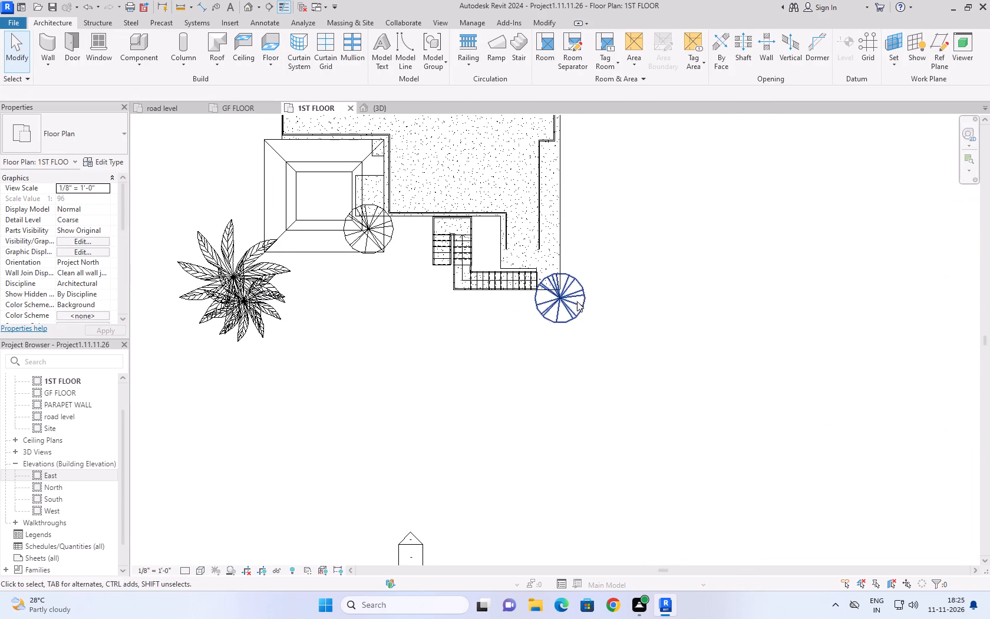
left_click(537, 176)
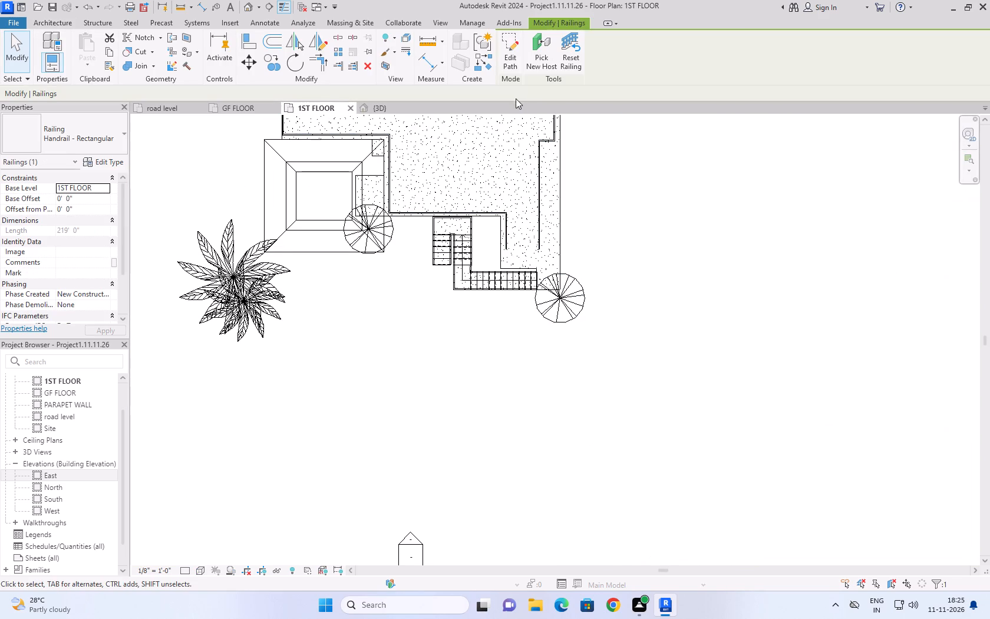
left_click(511, 66)
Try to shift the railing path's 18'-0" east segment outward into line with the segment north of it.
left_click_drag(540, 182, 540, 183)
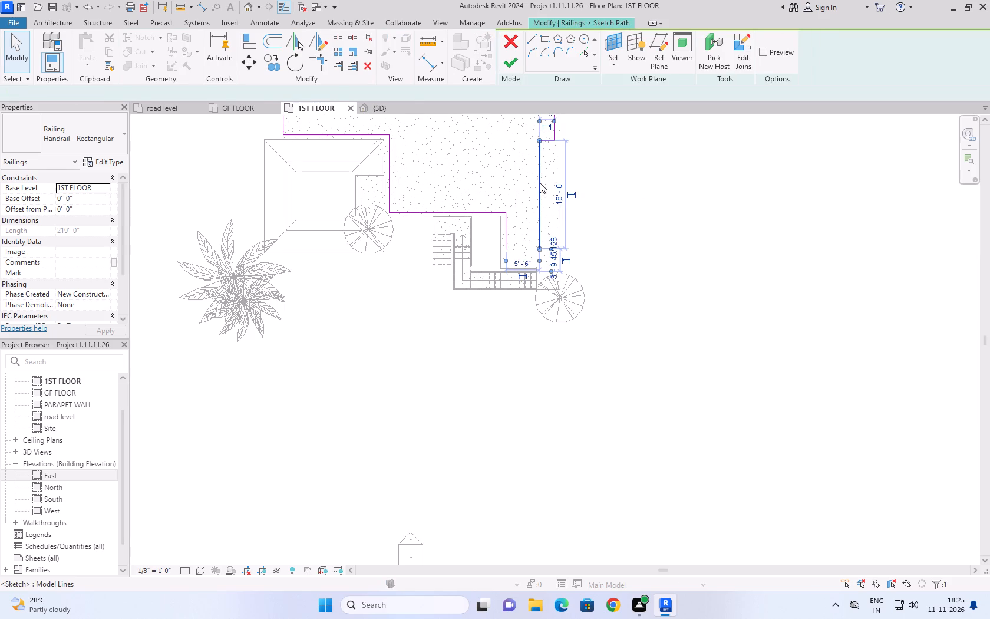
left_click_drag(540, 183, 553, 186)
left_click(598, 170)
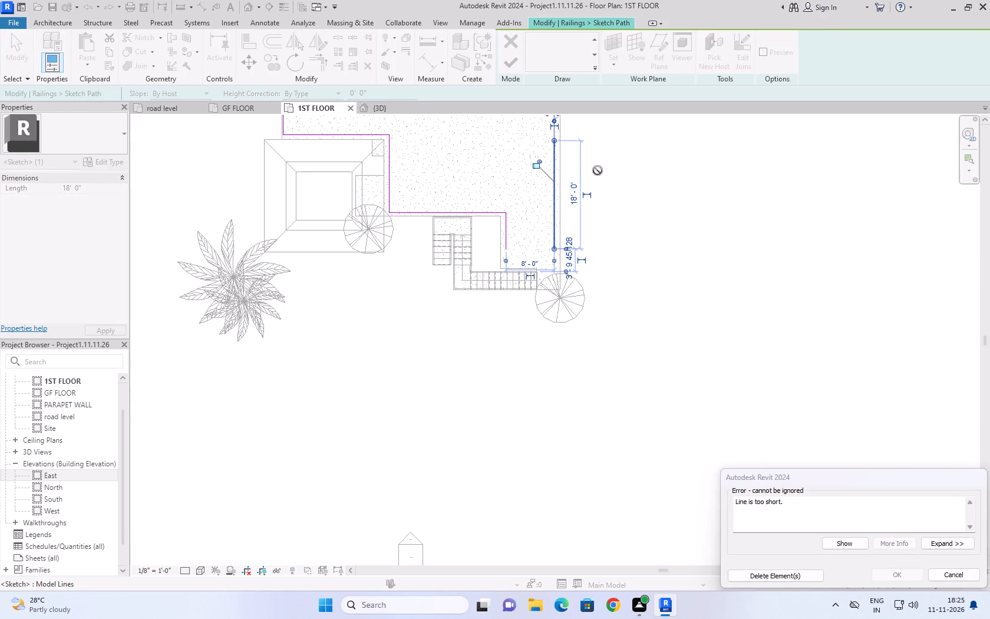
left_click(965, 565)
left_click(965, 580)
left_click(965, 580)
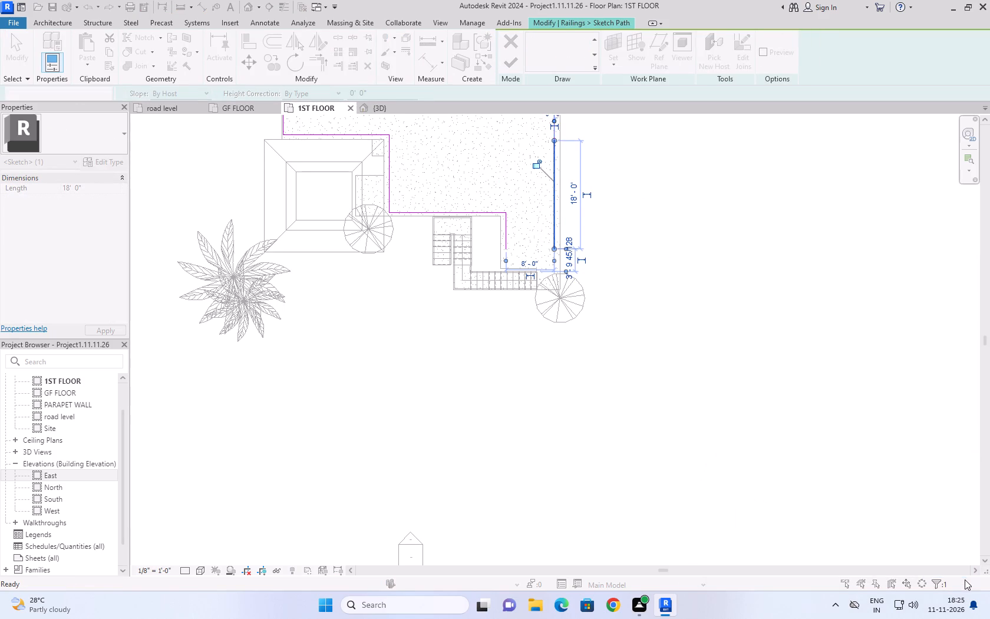
Delete the 18'-0" east segment and the short return joining it from the railing path.
left_click(543, 199)
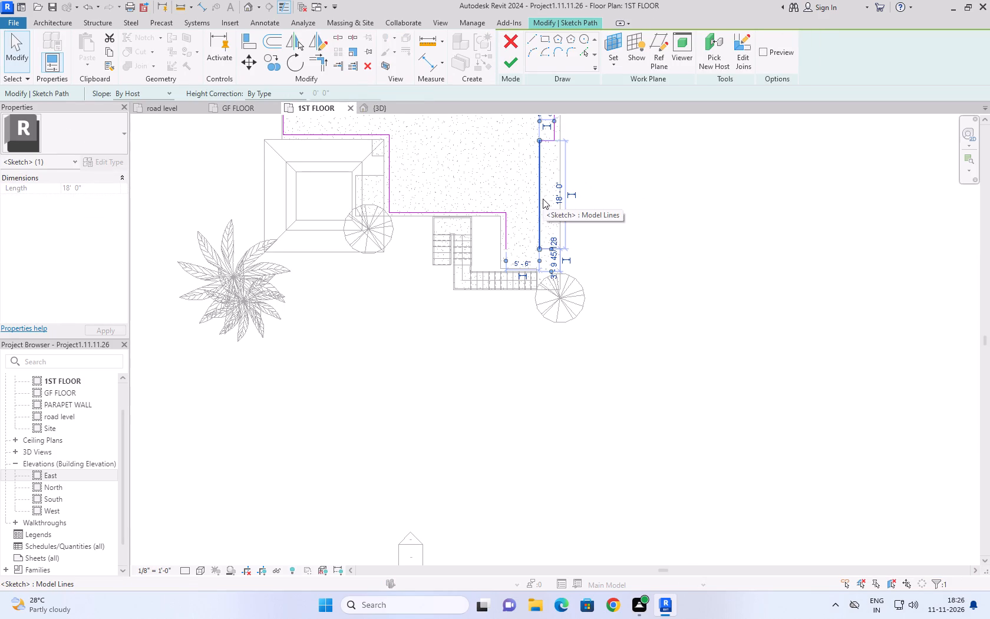
key("Delete")
left_click(543, 140)
key("Delete")
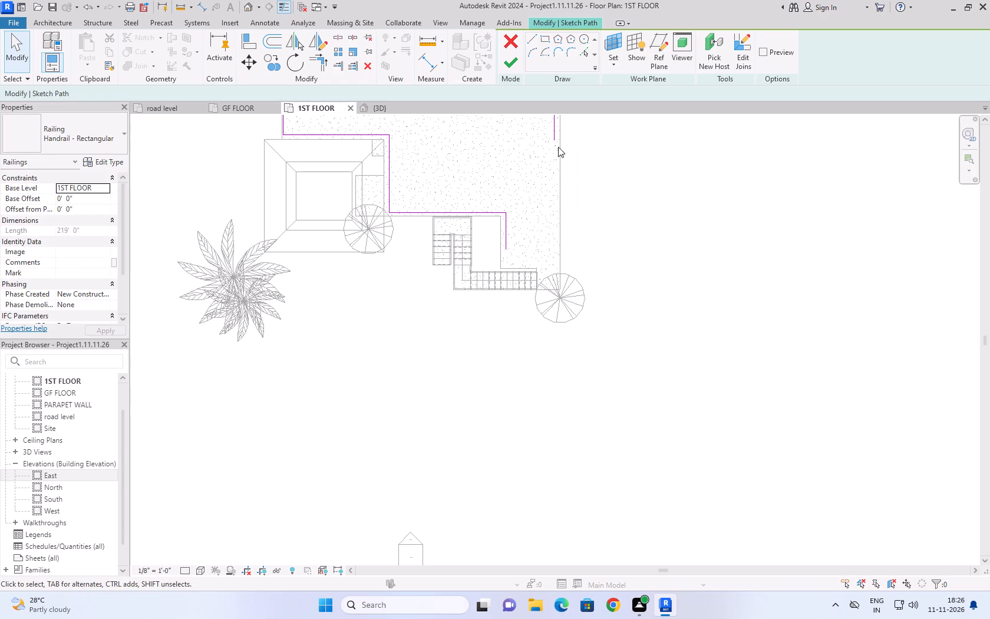
Stretch the remaining east railing line south past the stair to 58'-3", nudging it outward to 8'-6" from the inner line.
left_click(554, 139)
left_click_drag(554, 139, 553, 258)
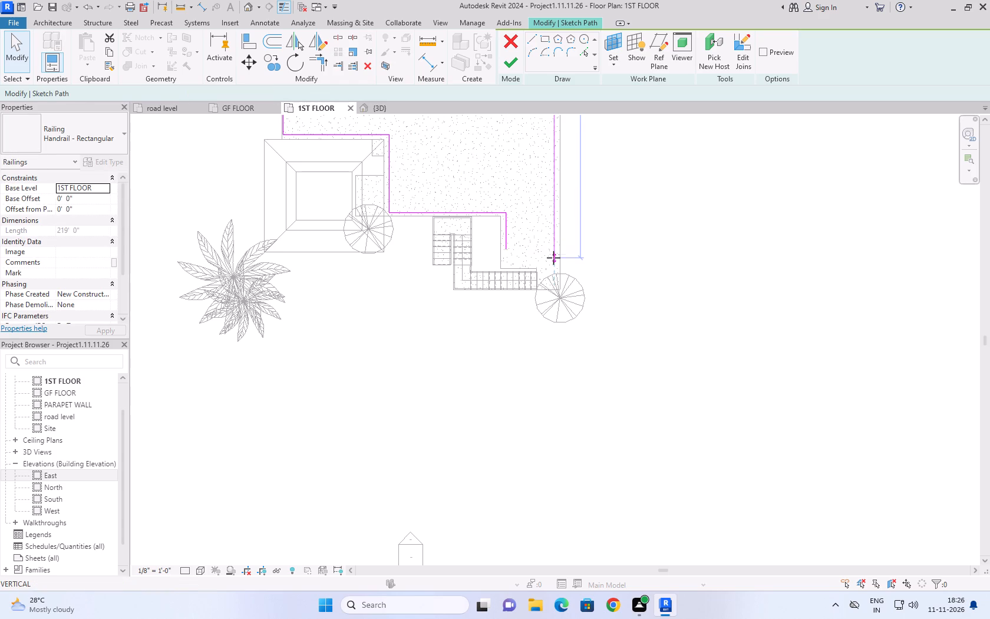
left_click_drag(553, 258, 555, 253)
scroll(562, 297, "up", 3)
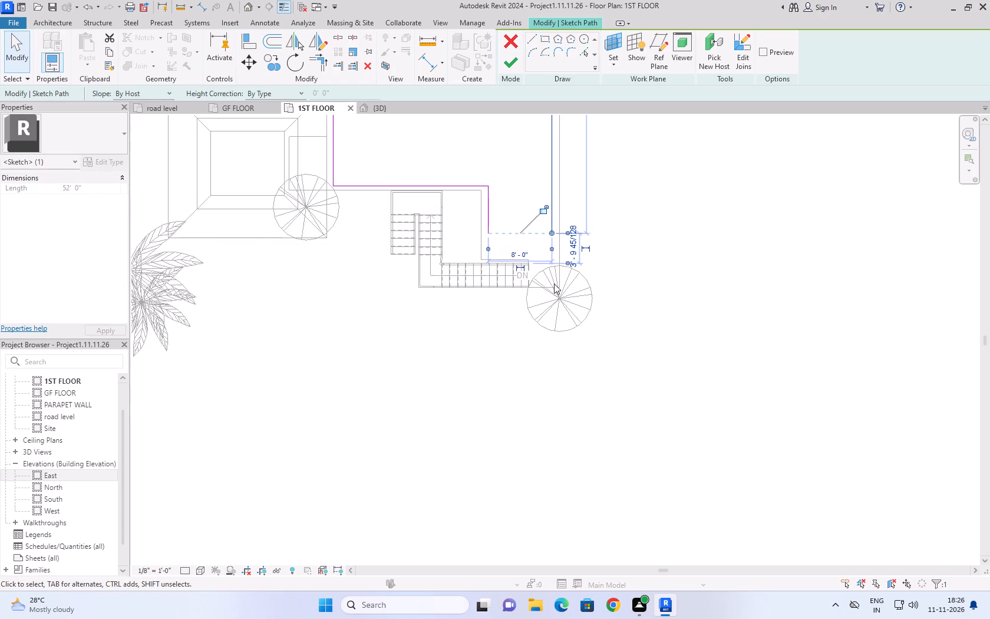
key("Right")
key("Right")
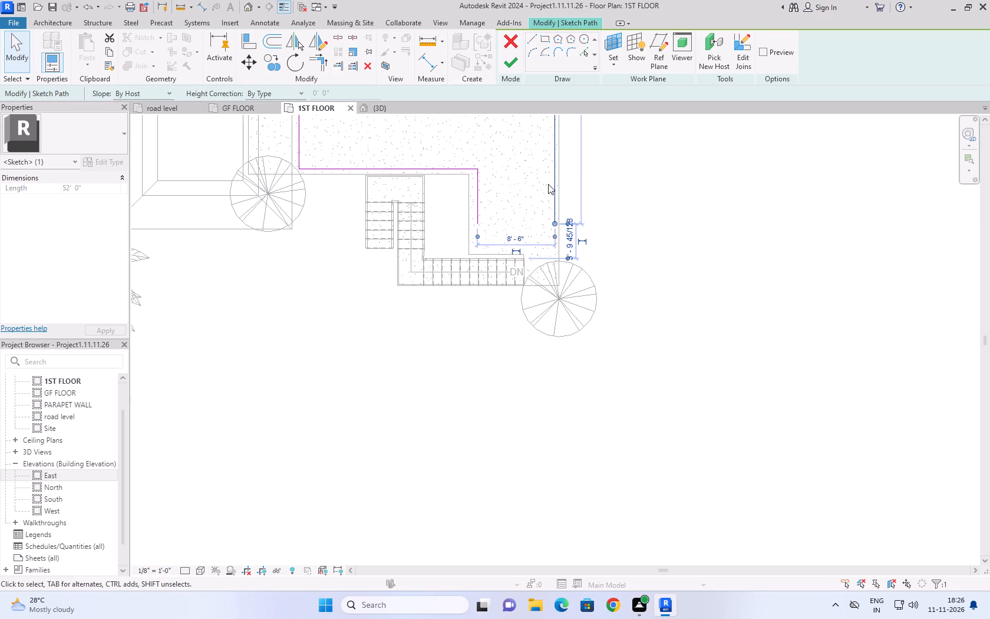
scroll(566, 285, "up", 5)
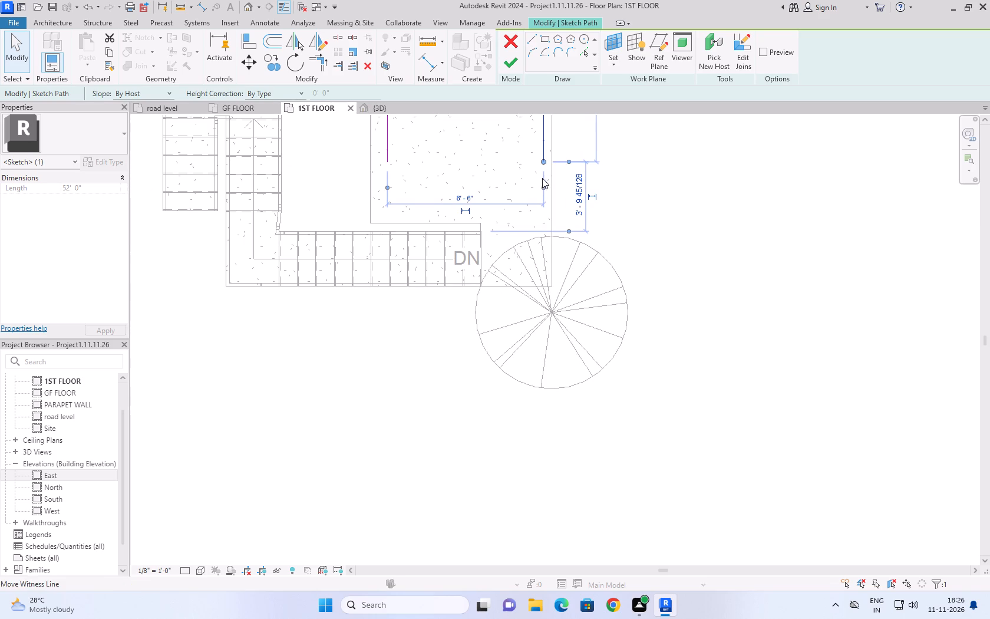
left_click_drag(544, 163, 546, 257)
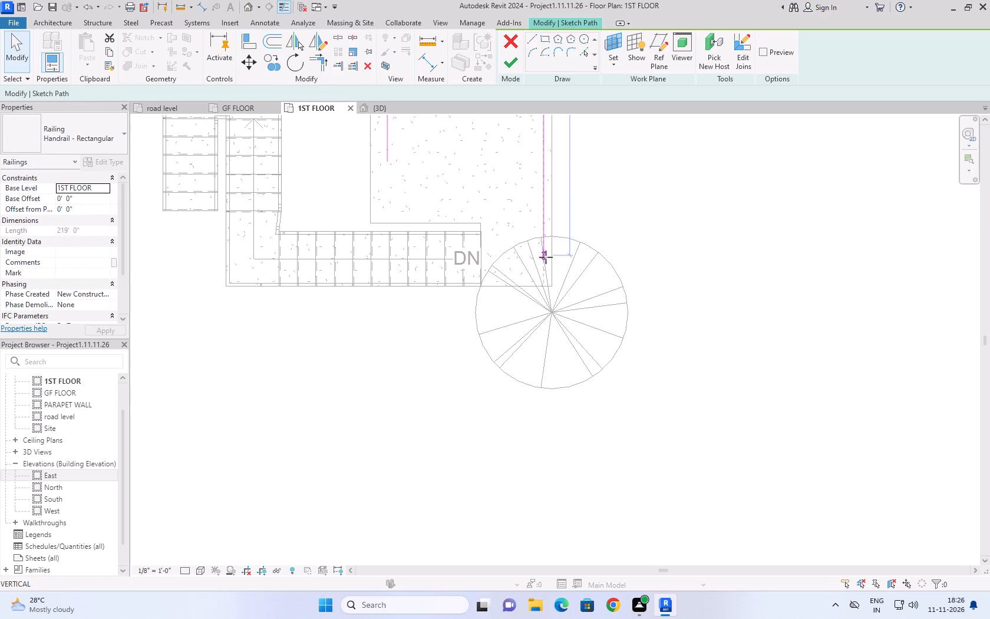
left_click_drag(546, 257, 546, 276)
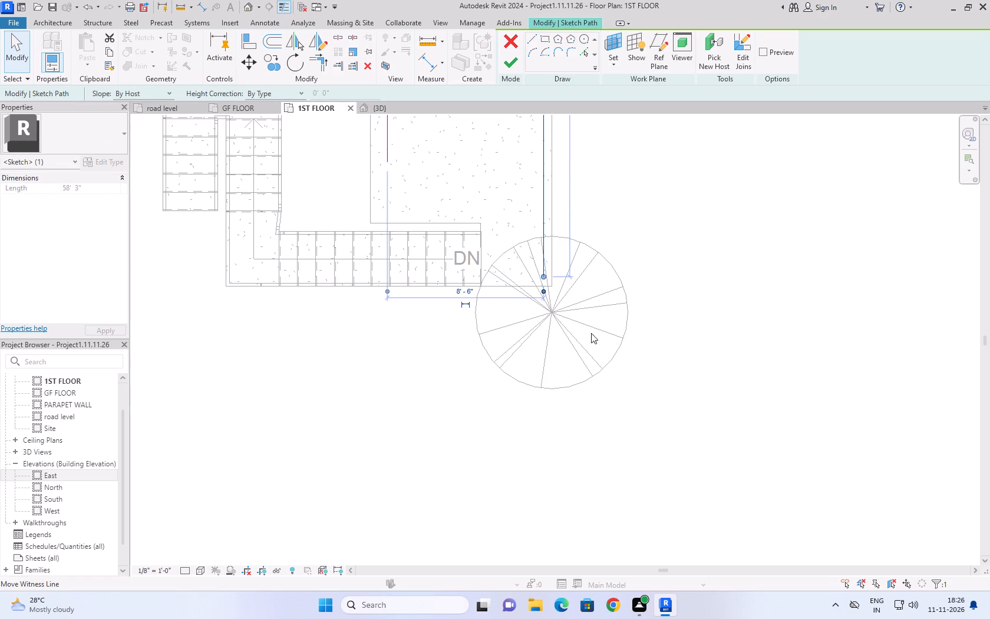
Extend the inner railing line beside the stair opening south to just short of the slab edge.
scroll(651, 356, "down", 4)
left_click(500, 236)
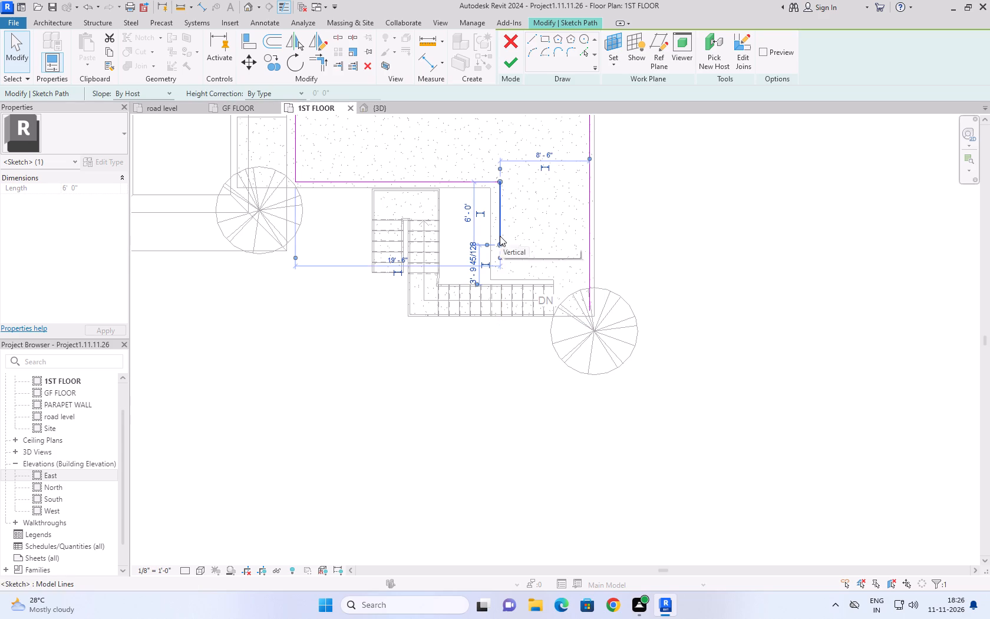
left_click_drag(500, 245, 500, 271)
left_click(674, 235)
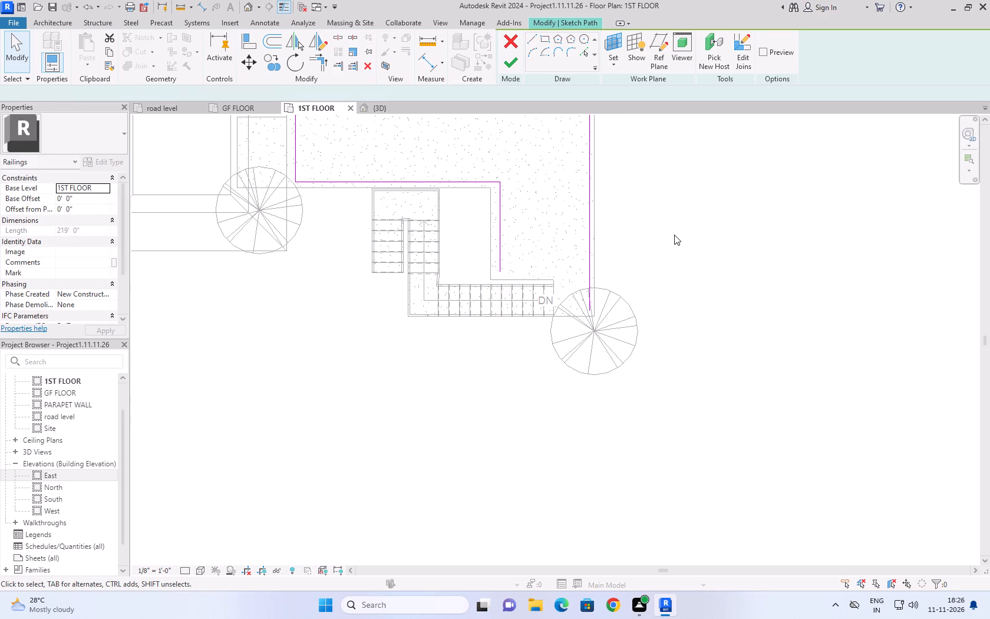
Draw a 5'-0" railing line east from the inner line's end and a 3'-3" line along the slab's front edge.
left_click(530, 39)
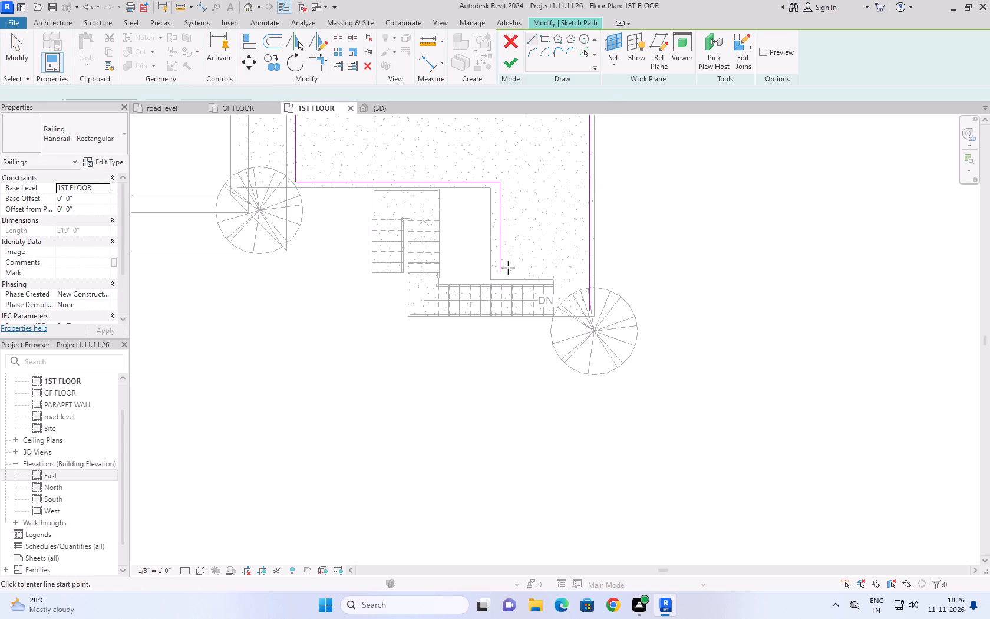
left_click(501, 273)
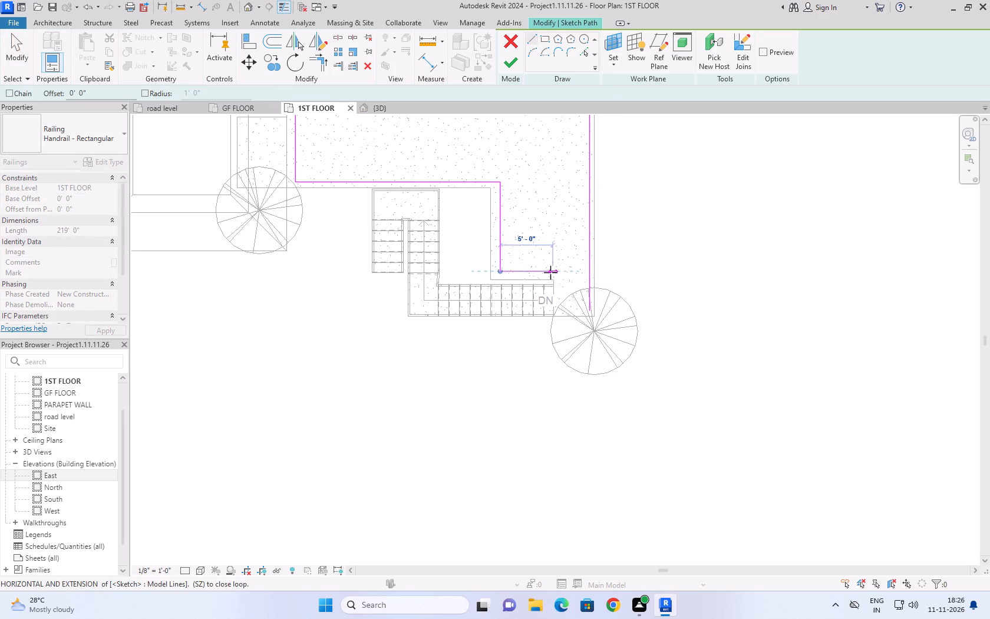
left_click(550, 272)
scroll(586, 358, "up", 6)
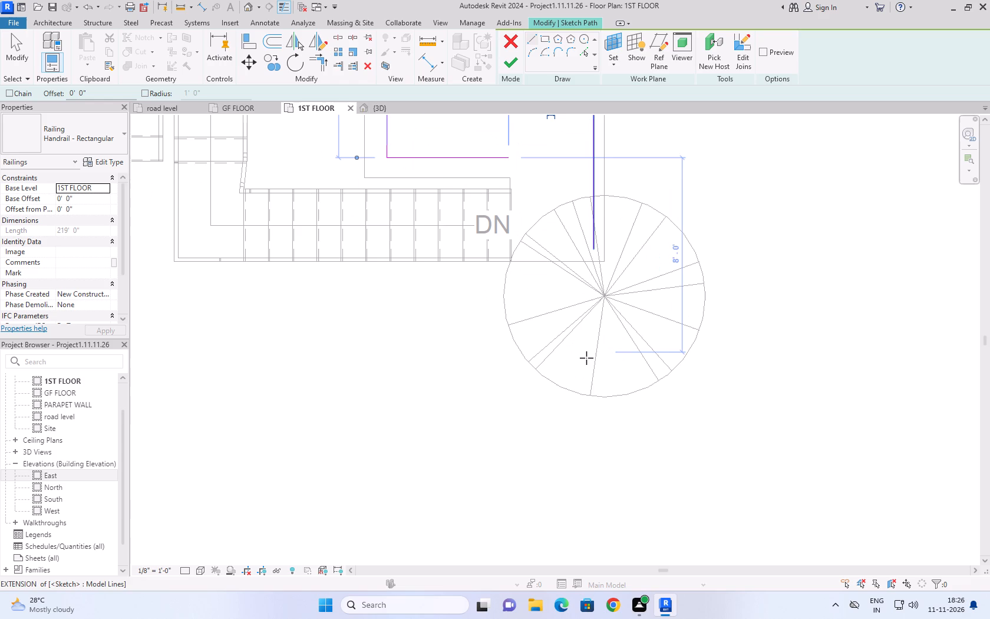
left_click(519, 257)
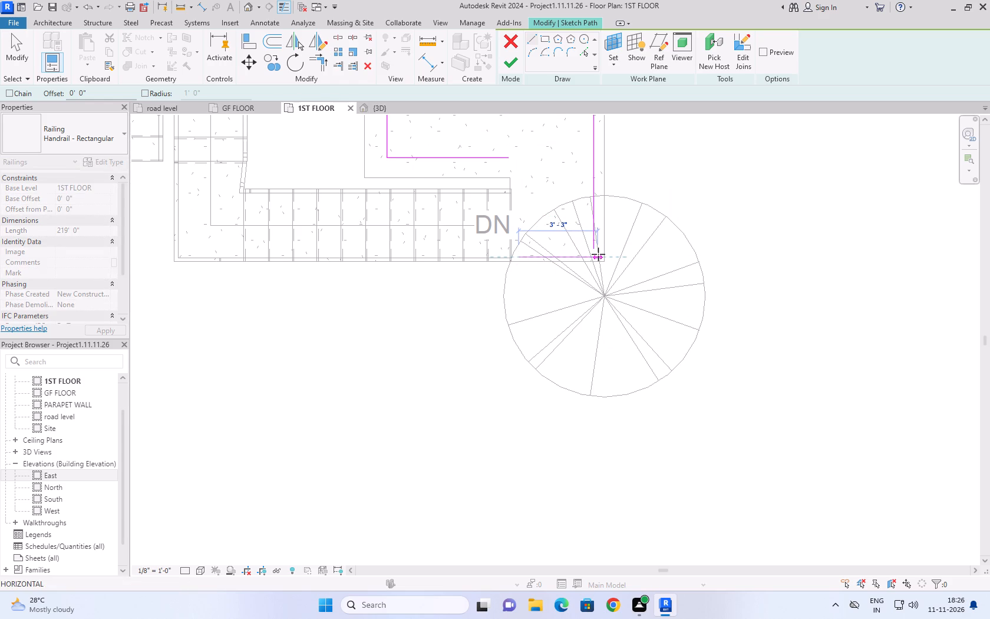
left_click(598, 254)
key("Escape")
key("Escape")
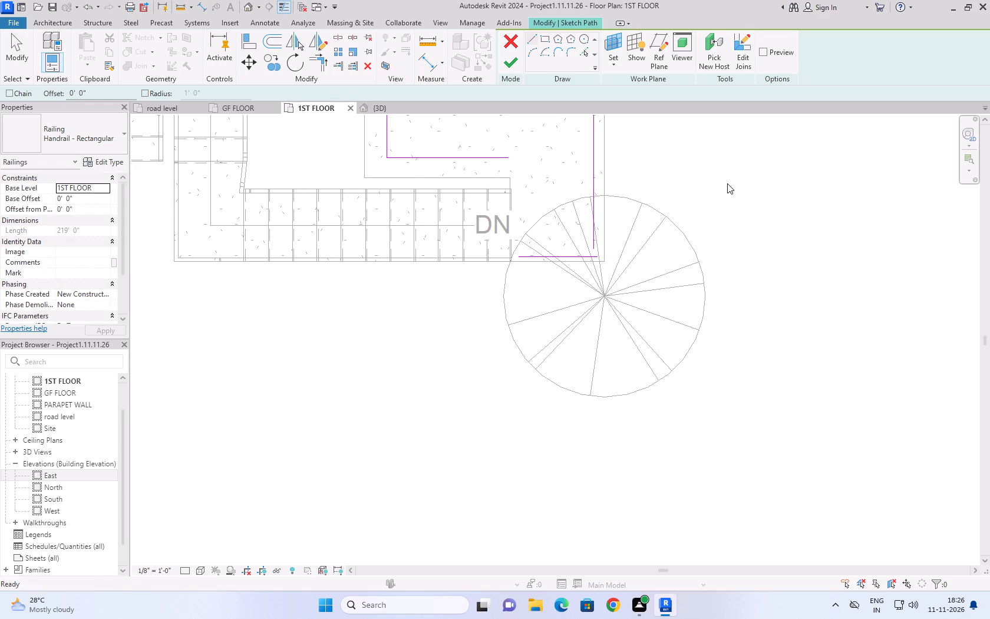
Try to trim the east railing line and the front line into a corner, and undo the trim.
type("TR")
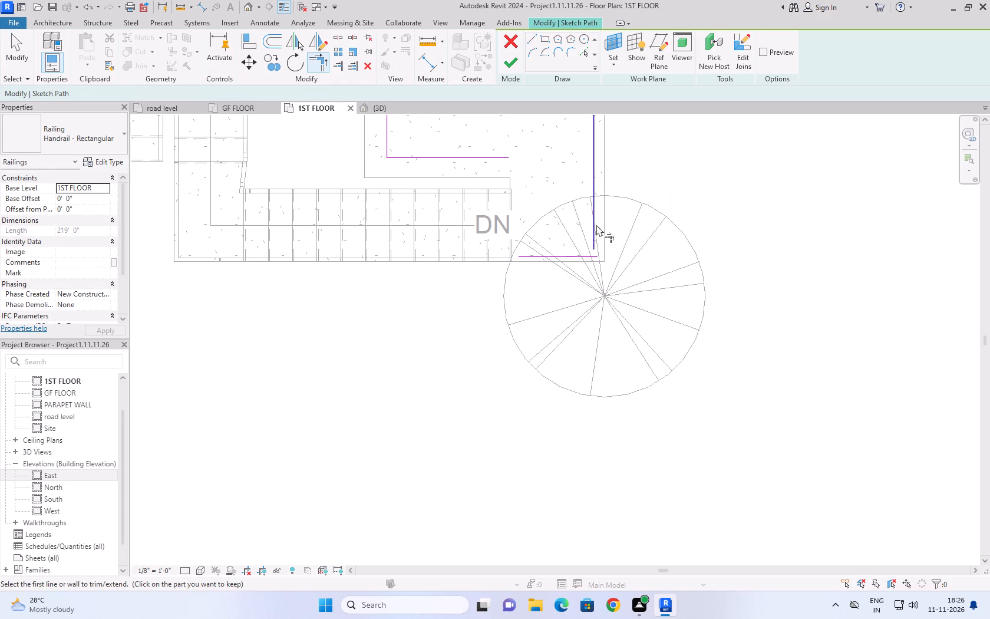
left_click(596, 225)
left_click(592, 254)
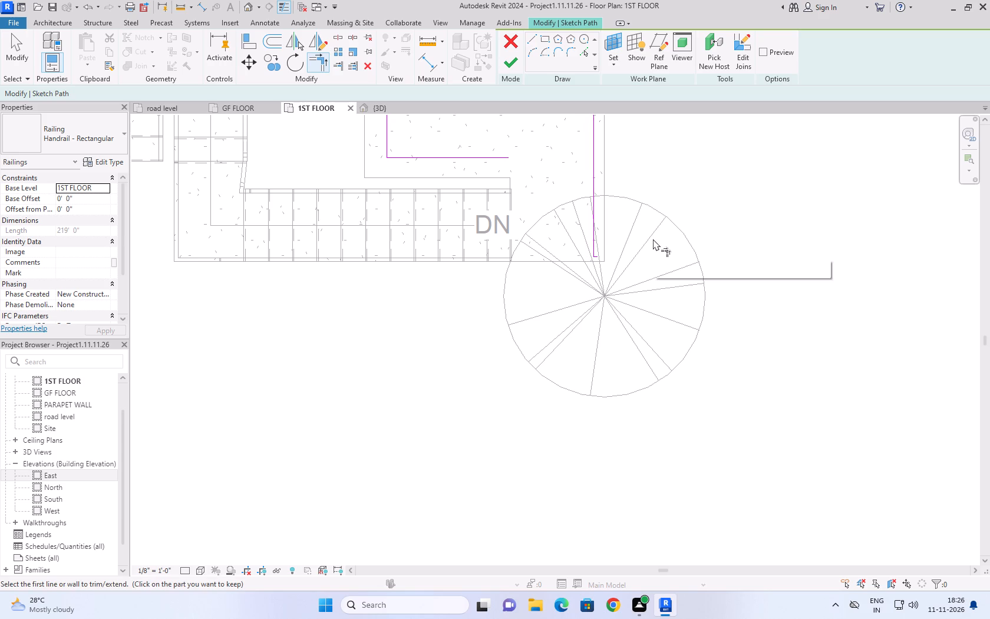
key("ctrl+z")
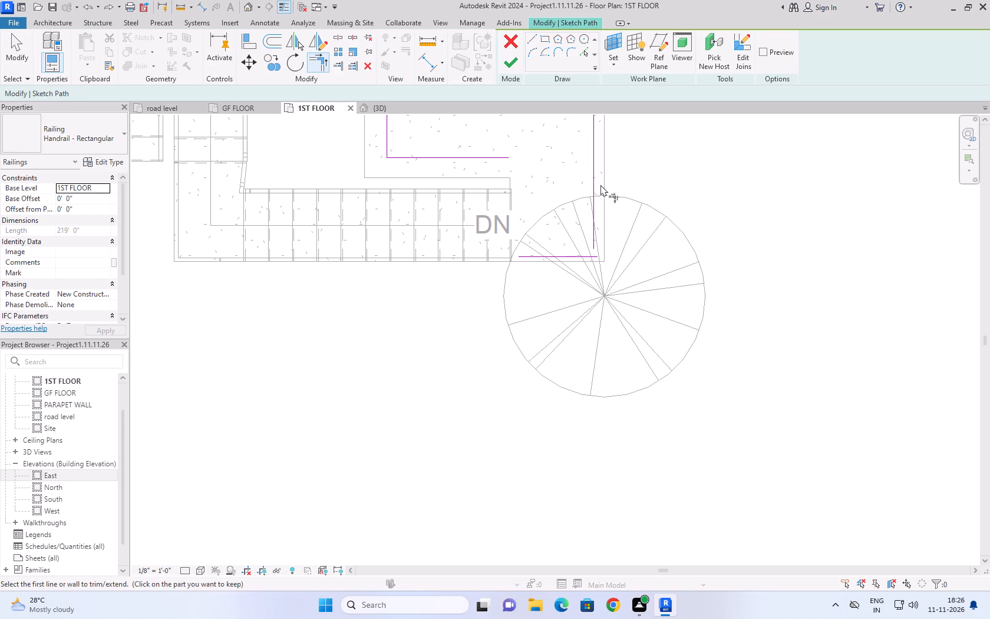
Trim the east railing line and the front line into a corner beside the stair and finish the railing path.
left_click(595, 172)
left_click(570, 255)
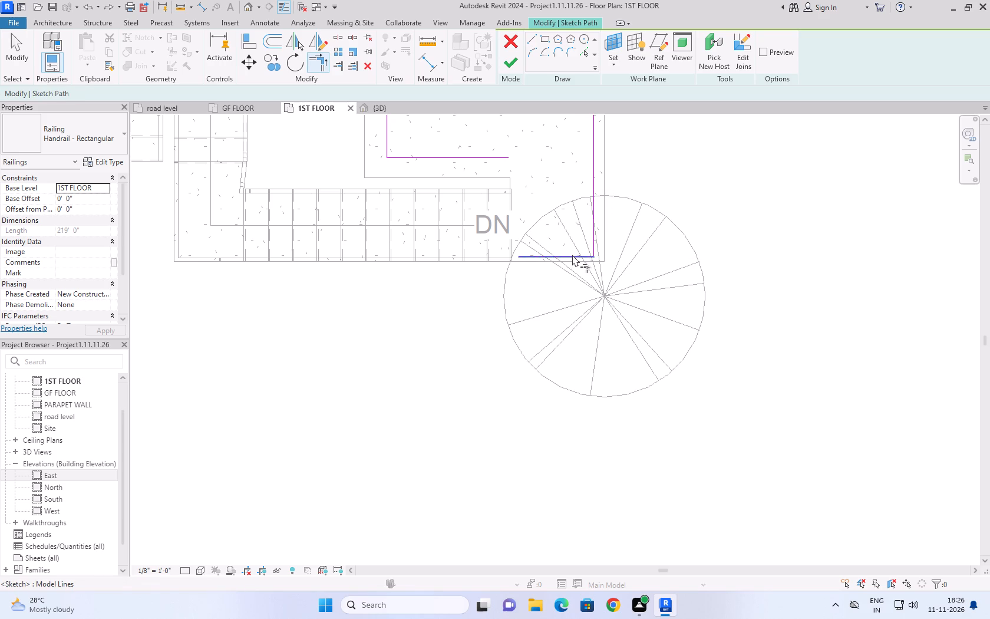
scroll(673, 186, "down", 9)
middle_click_drag(673, 187, 642, 374)
scroll(642, 374, "down", 2)
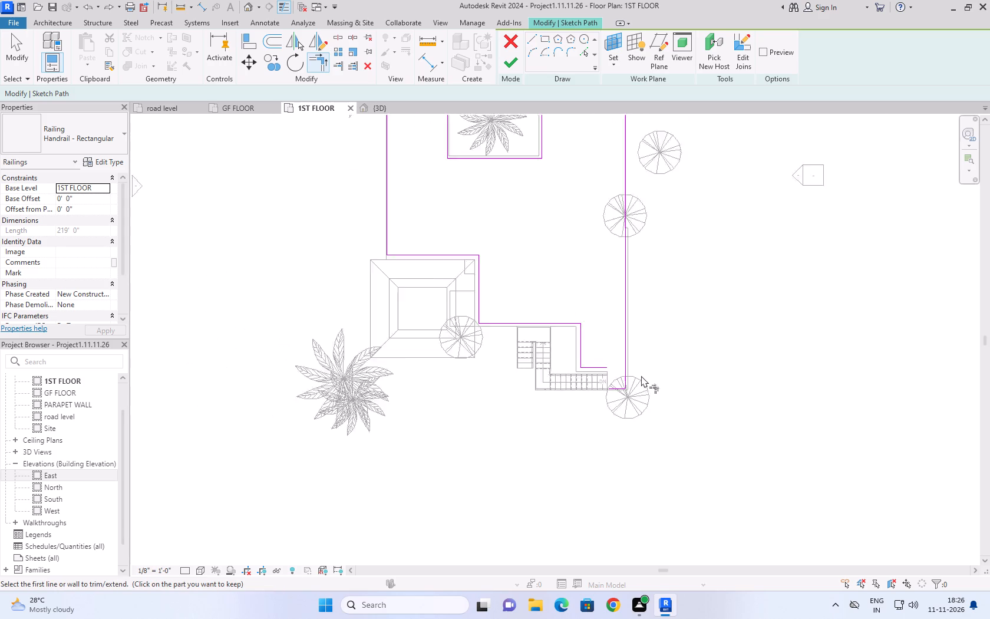
scroll(641, 376, "down", 2)
scroll(643, 288, "up", 8)
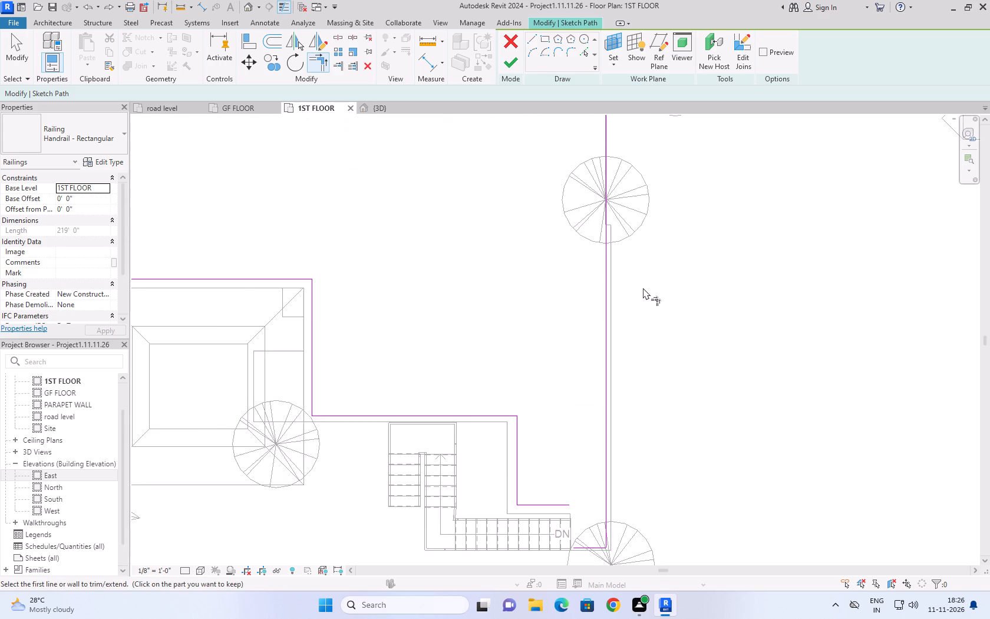
scroll(643, 288, "down", 8)
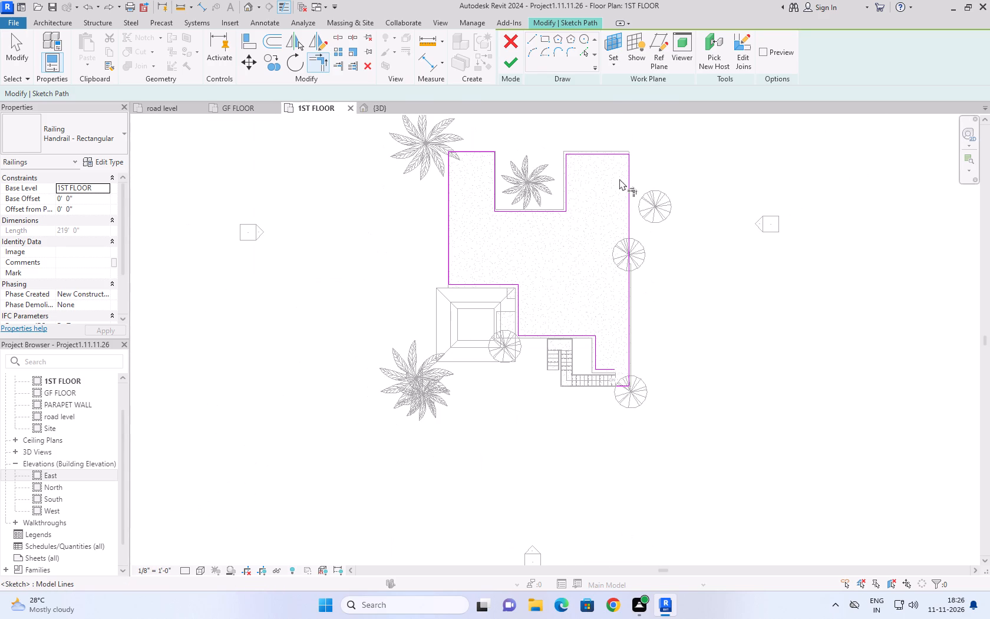
left_click(627, 167)
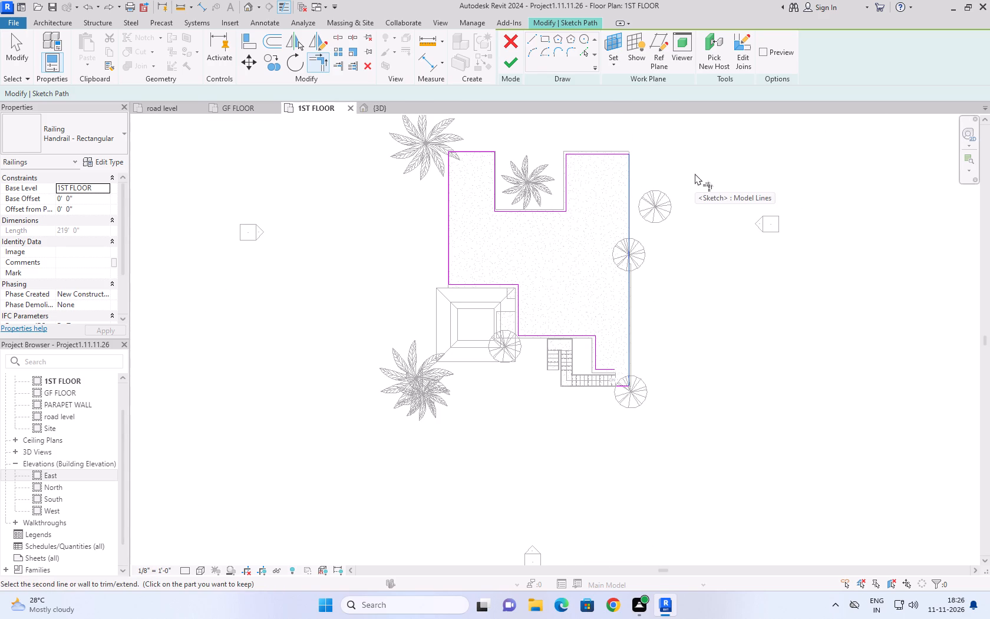
left_click(505, 59)
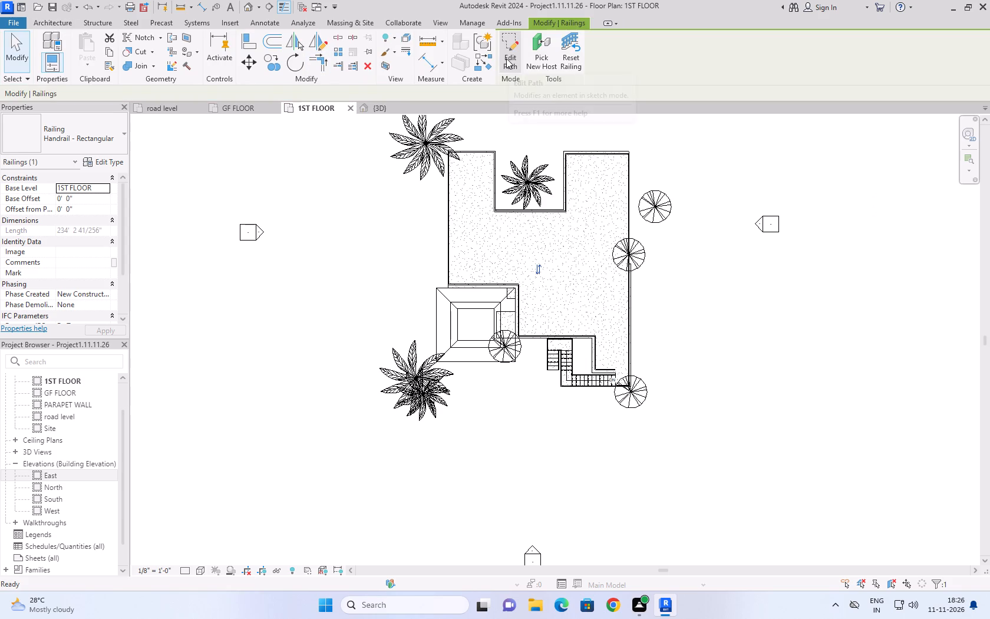
Examine in 3D how the terrace railing and slab meet the exterior stair's top, from above and from low in front.
left_click(374, 109)
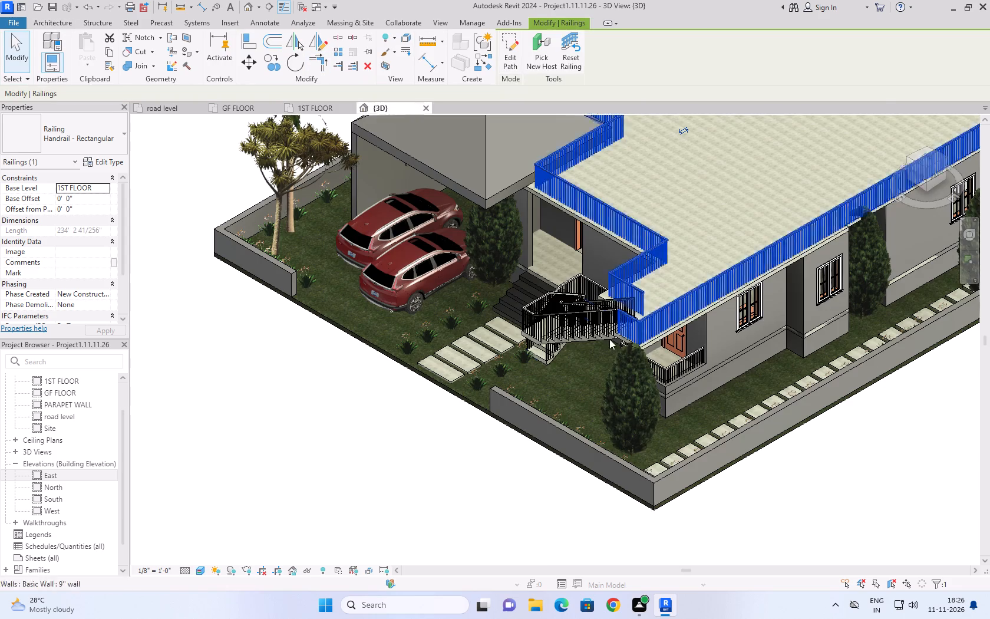
scroll(641, 361, "up", 10)
scroll(702, 252, "down", 2)
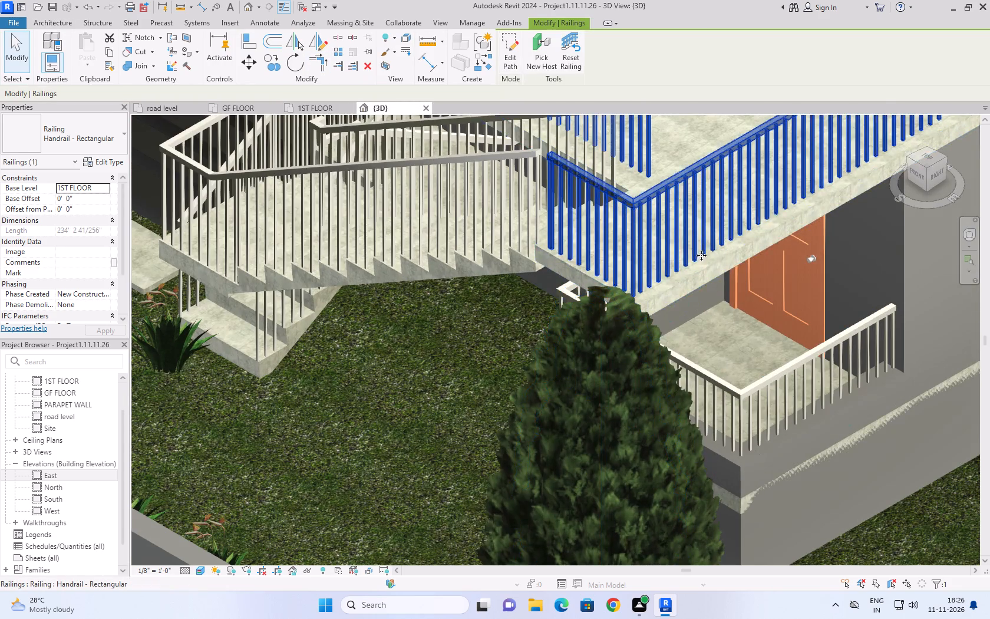
scroll(701, 255, "down", 3)
middle_click_drag(703, 195, 698, 246, "shift")
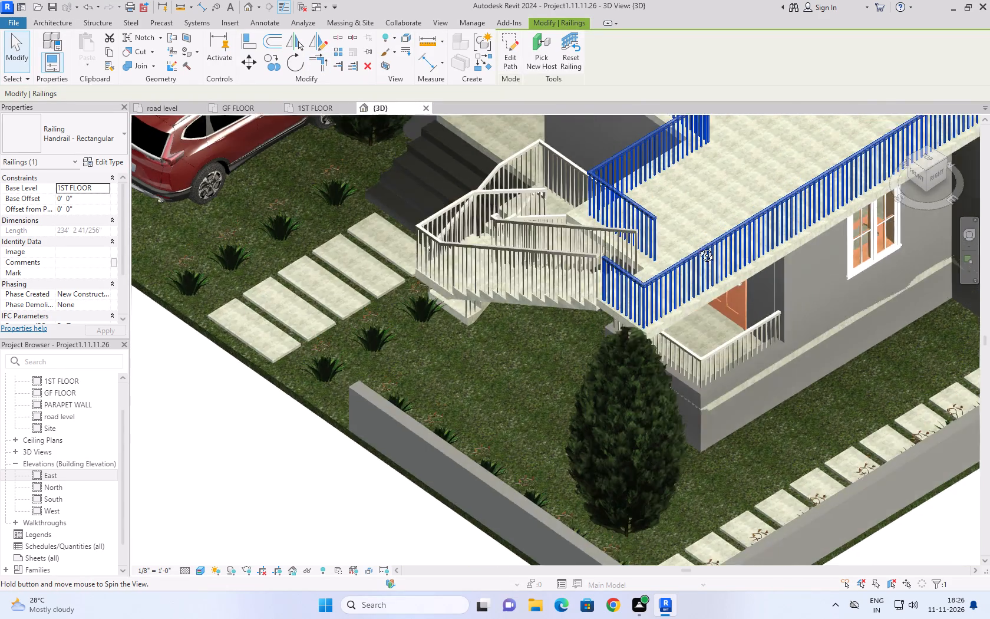
middle_click_drag(698, 246, 816, 248, "shift")
middle_click_drag(843, 376, 582, 383)
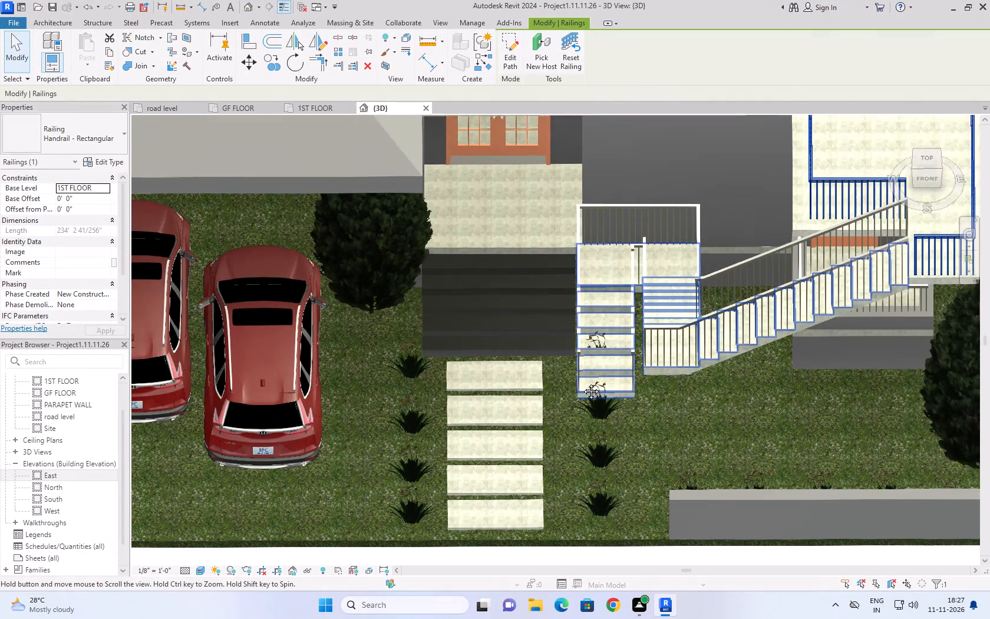
middle_click_drag(582, 383, 580, 384)
scroll(832, 400, "up", 1, "shift")
middle_click_drag(832, 400, 803, 308, "shift")
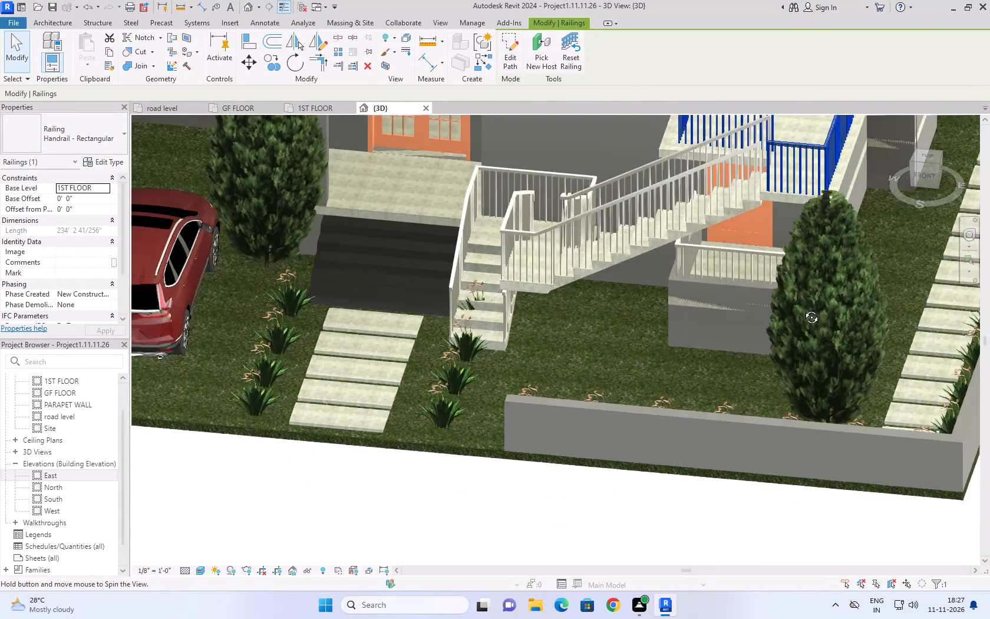
middle_click_drag(803, 308, 759, 264, "shift")
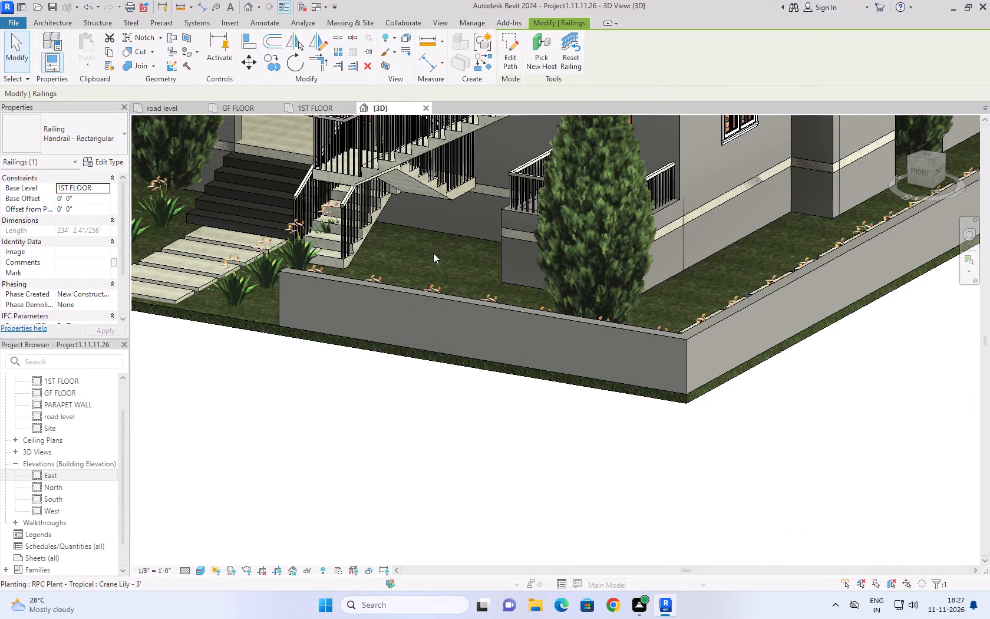
middle_click_drag(433, 253, 483, 234, "shift")
scroll(524, 199, "down", 3)
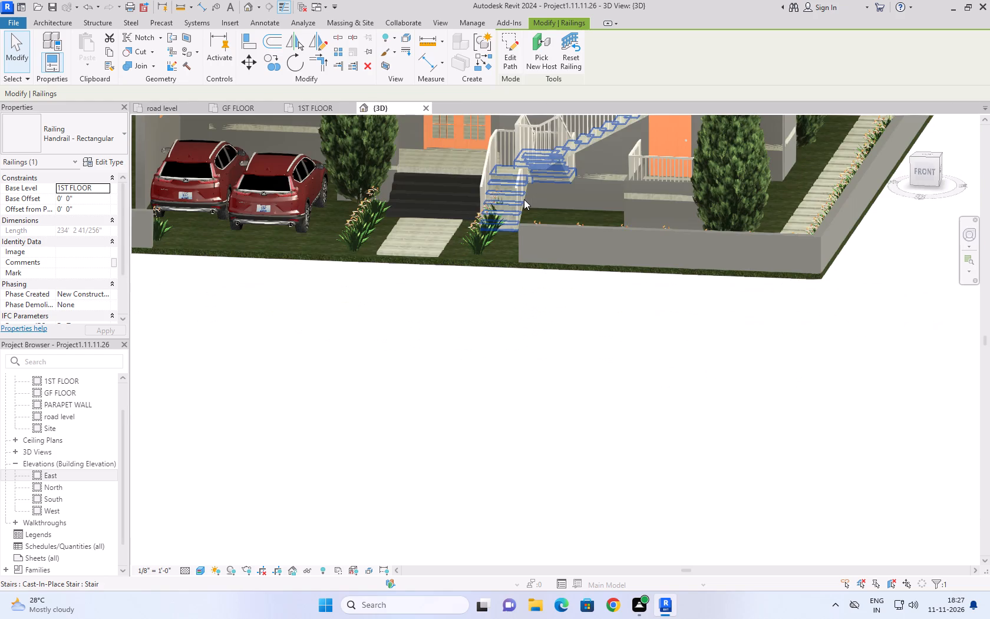
middle_click_drag(556, 176, 564, 291)
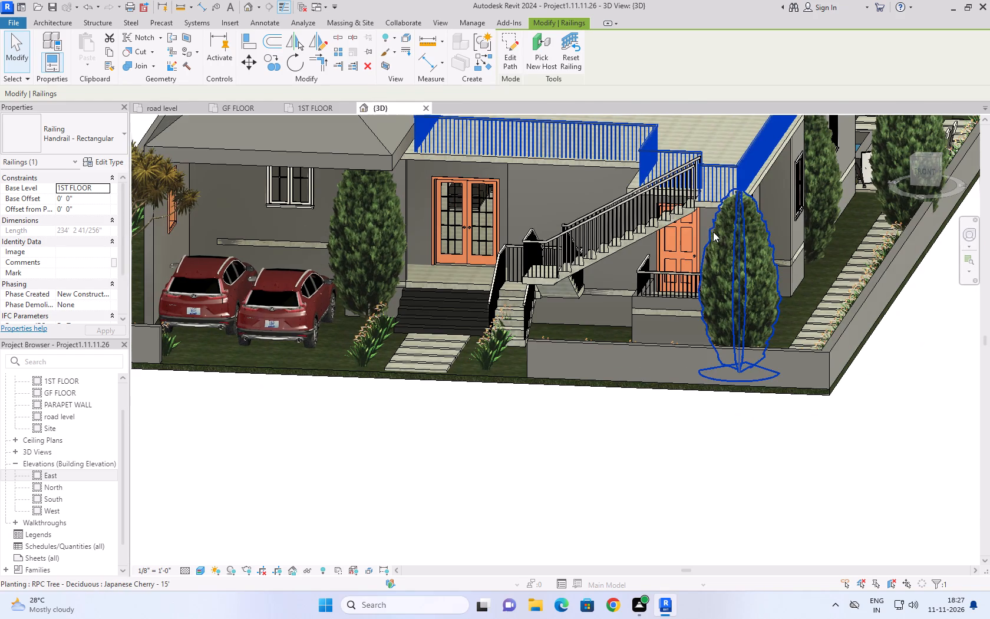
middle_click_drag(702, 235, 697, 148, "shift")
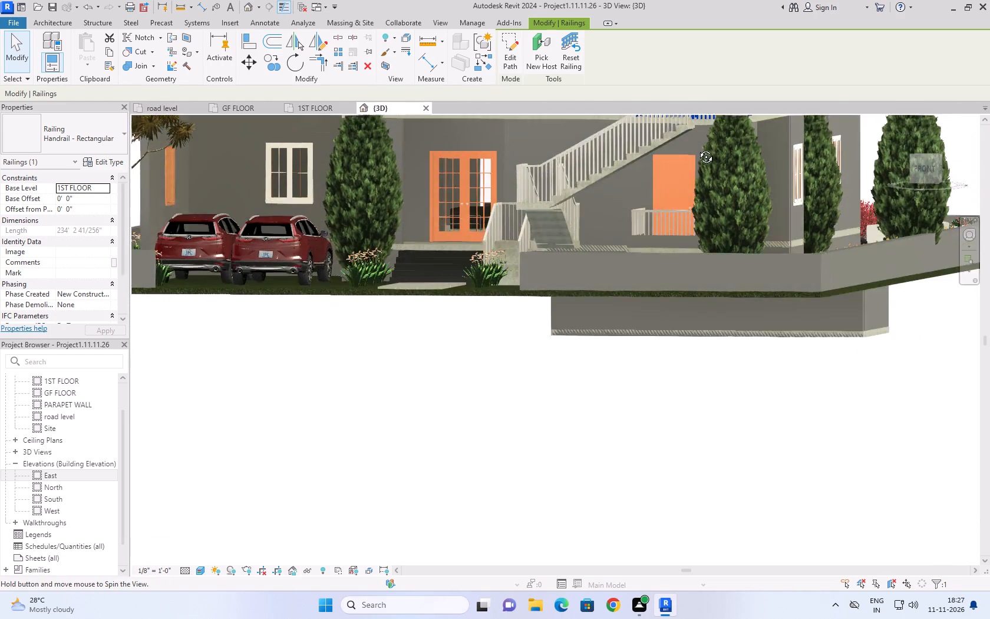
middle_click_drag(697, 148, 695, 134, "shift")
scroll(695, 139, "up", 1, "shift")
scroll(694, 134, "down", 8)
scroll(680, 229, "up", 5)
middle_click_drag(680, 233, 682, 488)
scroll(673, 287, "up", 8)
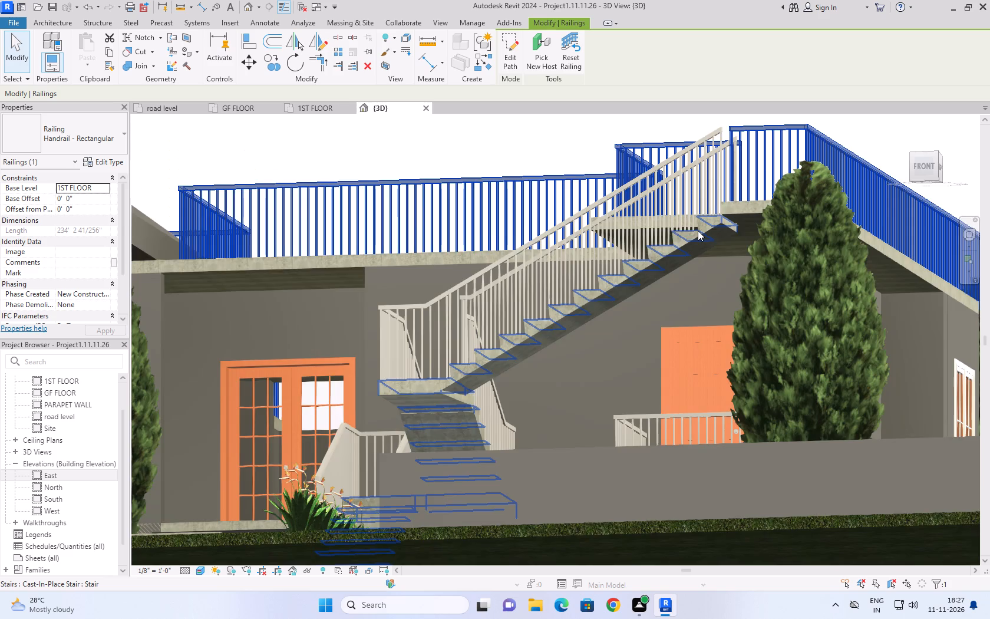
scroll(698, 231, "up", 5)
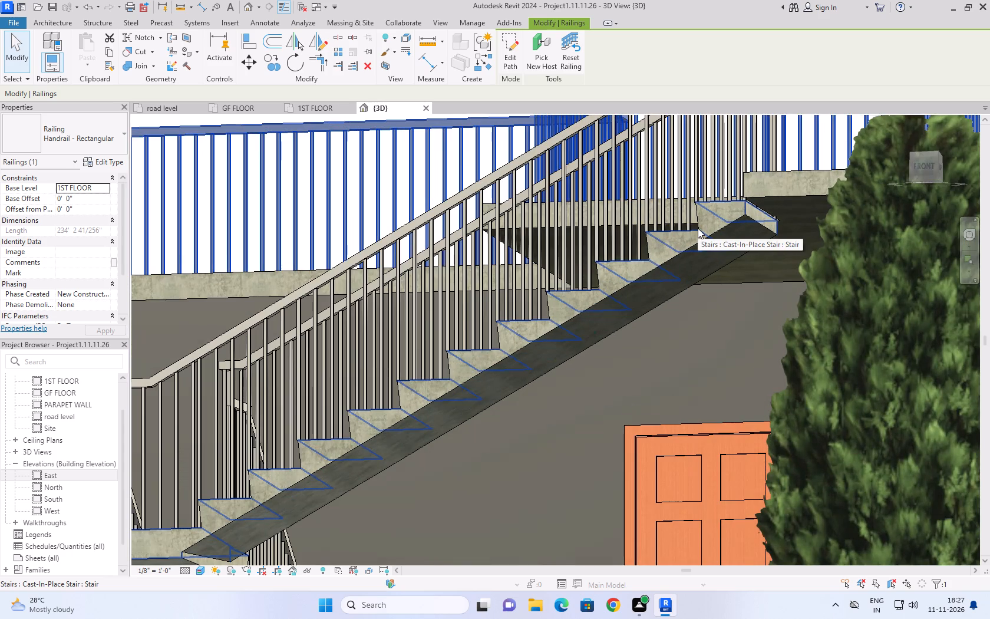
scroll(760, 298, "down", 2)
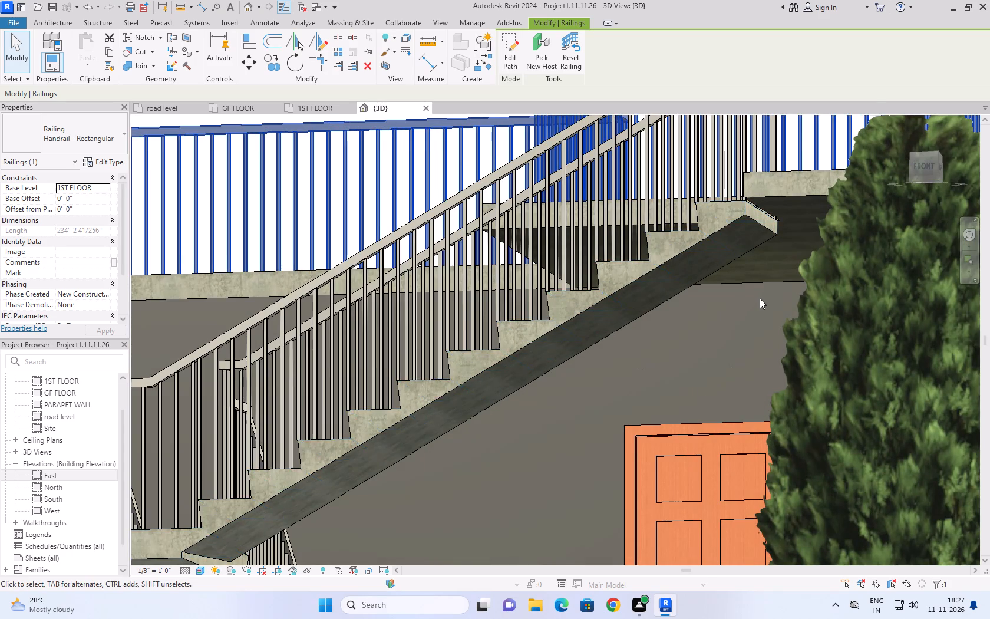
scroll(760, 298, "down", 7)
Restore the home 3D orientation and examine the railing ends around the exterior stair's top.
left_click(900, 123)
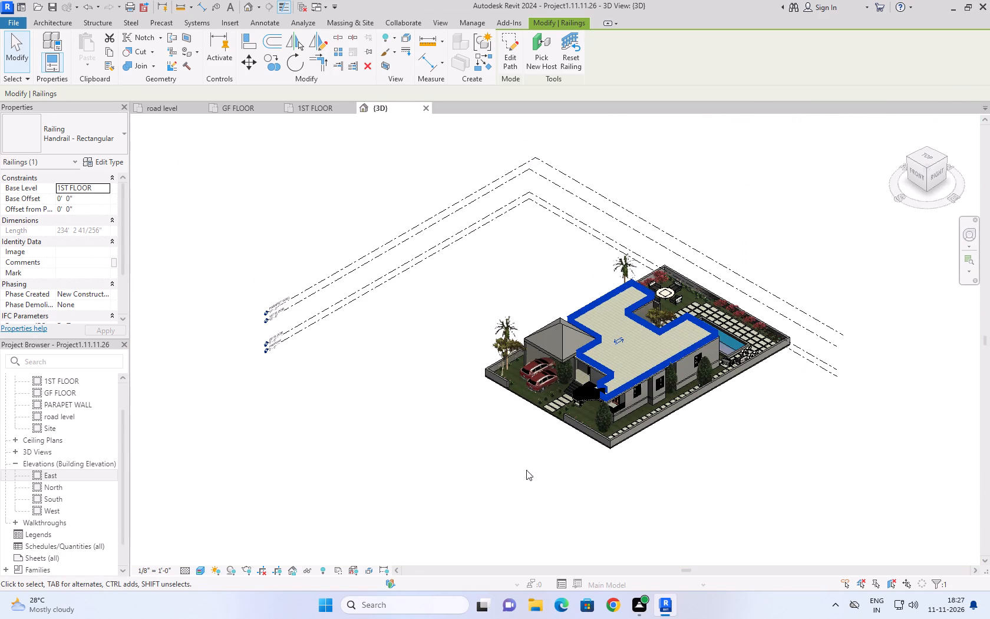
scroll(568, 433, "up", 9)
scroll(607, 338, "up", 1)
middle_click_drag(607, 338, 525, 429)
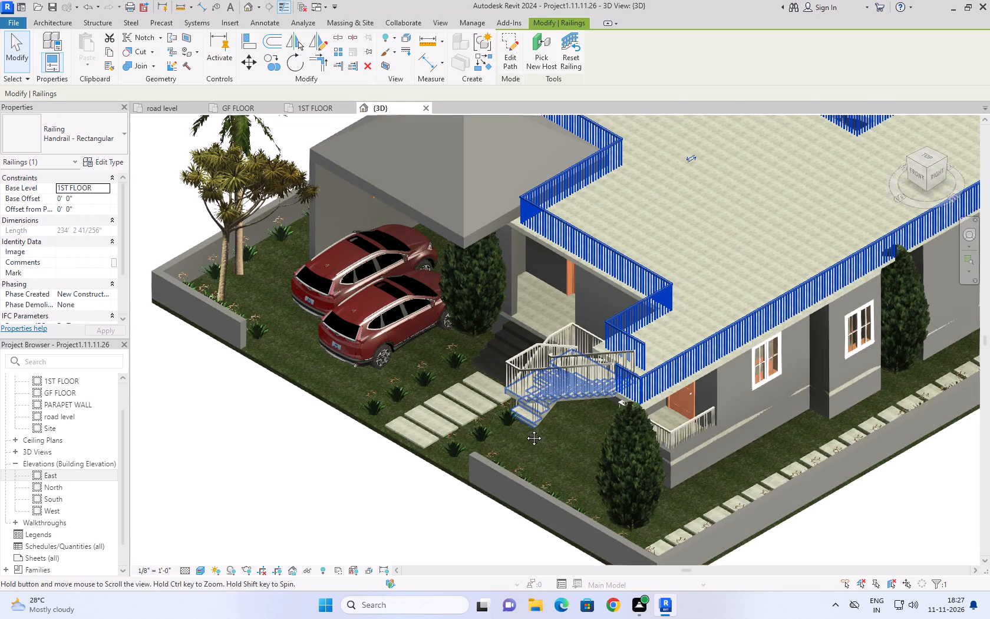
middle_click_drag(525, 429, 524, 430)
scroll(612, 344, "up", 8)
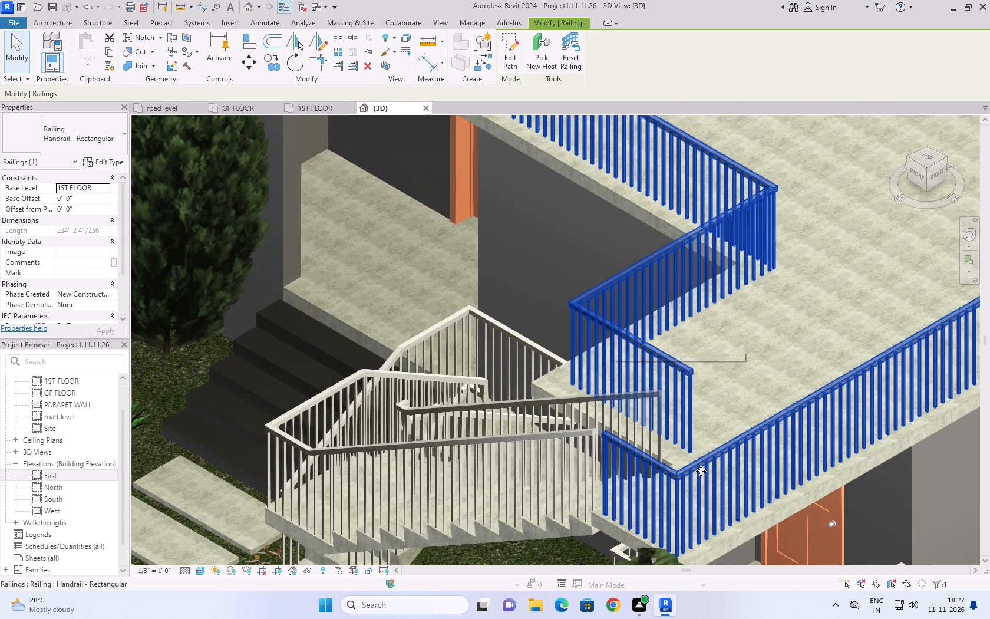
On the 1ST FLOOR plan, measure from the stair's top edge to the inner face of the east railing, without keeping the dimension.
left_click(311, 114)
scroll(667, 414, "up", 3)
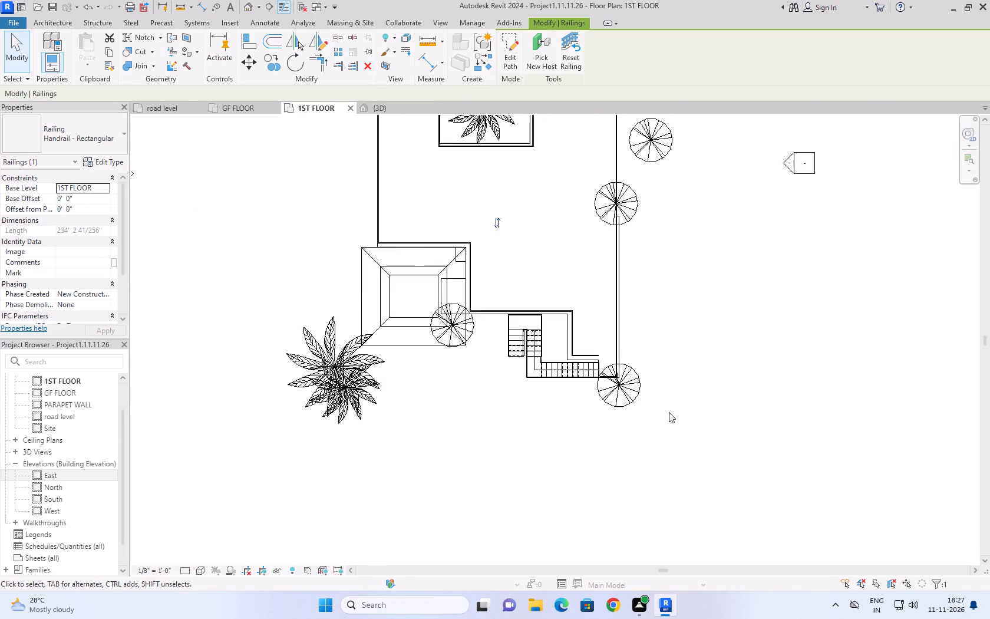
scroll(669, 412, "up", 6)
middle_click_drag(583, 202, 628, 389)
scroll(599, 279, "up", 1)
scroll(629, 391, "up", 5)
middle_click(629, 391)
scroll(645, 344, "down", 4)
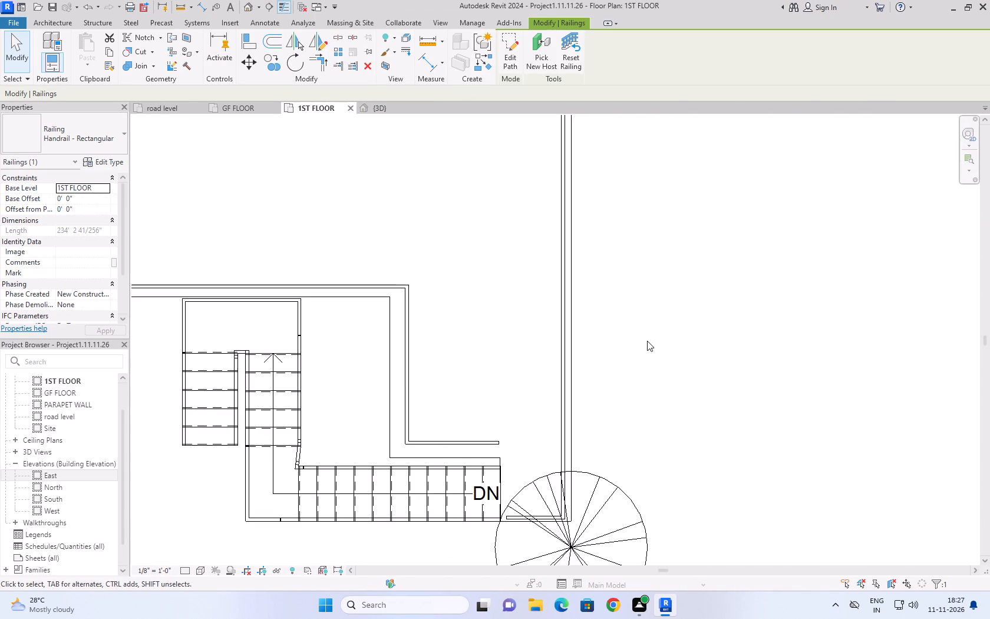
scroll(694, 427, "down", 1)
scroll(694, 427, "up", 5)
type("DI")
scroll(689, 212, "down", 4)
scroll(508, 398, "up", 10)
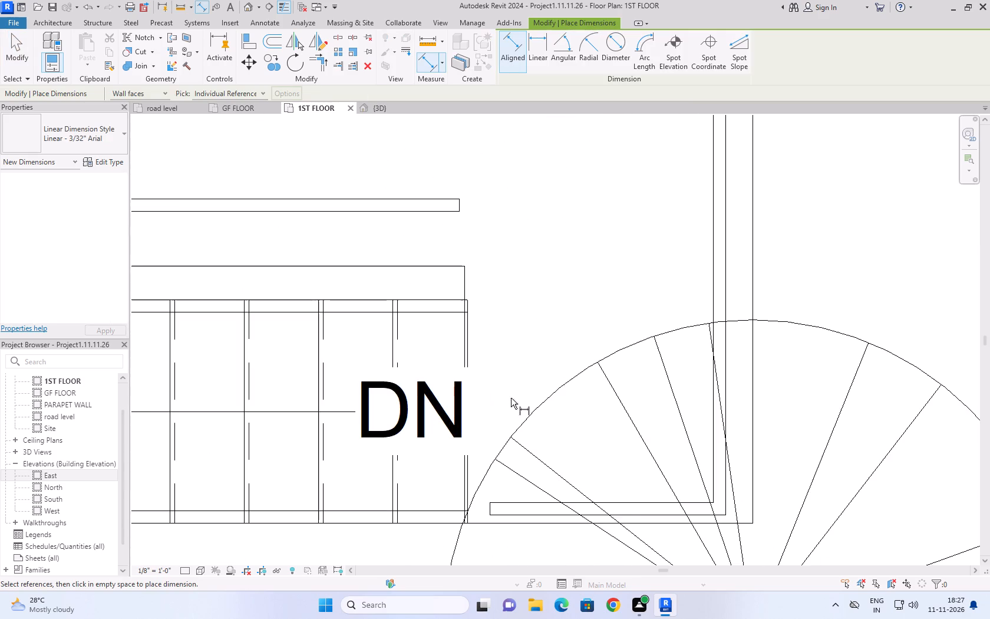
left_click(466, 285)
left_click(712, 285)
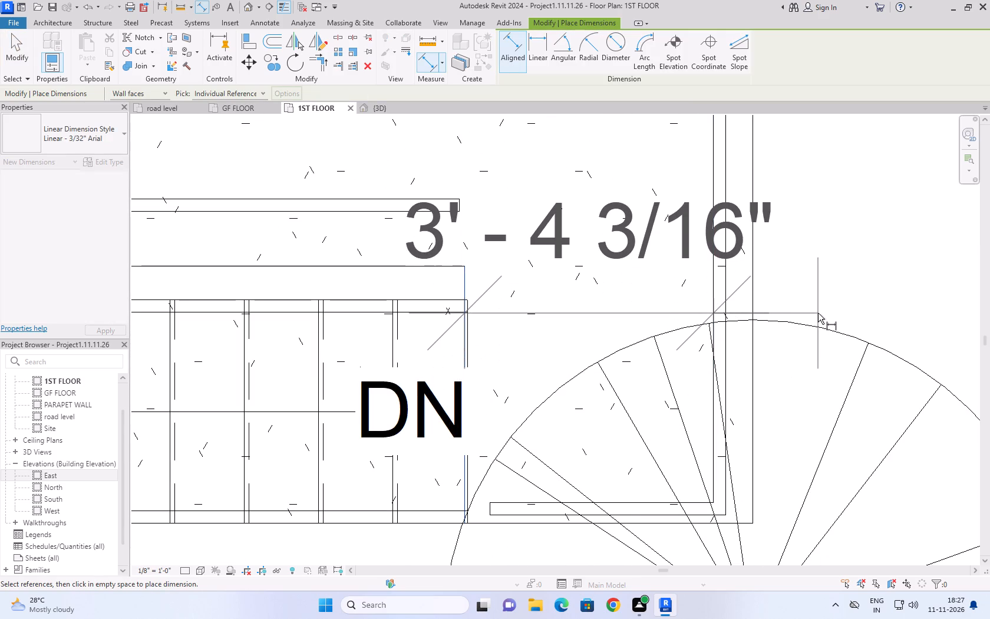
key("Escape")
key("Escape")
scroll(818, 313, "down", 10)
key("Escape")
key("Escape")
scroll(825, 277, "down", 3)
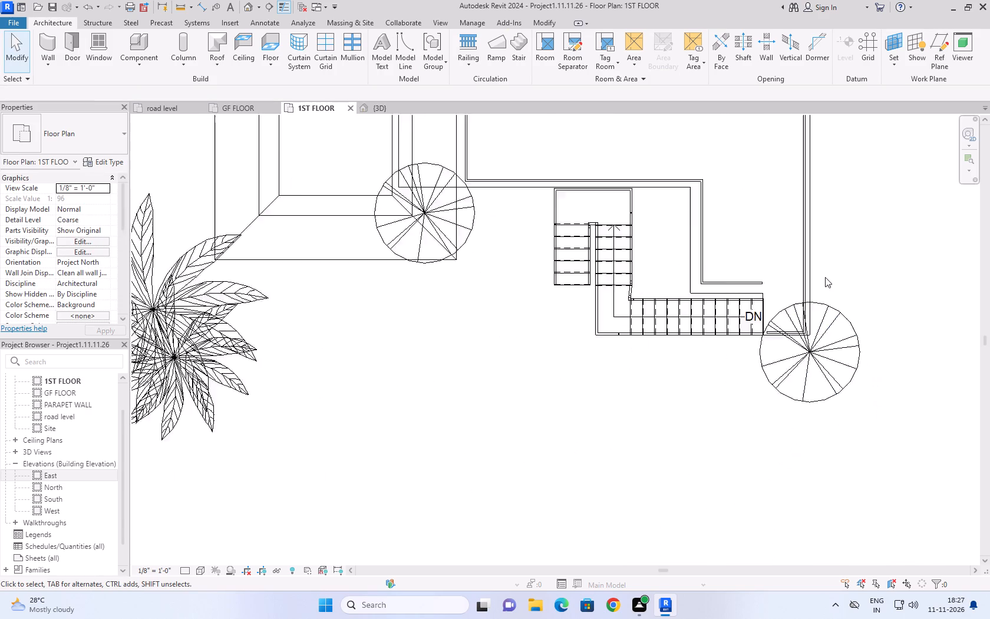
scroll(825, 277, "down", 2)
key("Escape")
Reopen the terrace railing's path and nudge the east line outward to 8'-10 1/2" from the inner line beside the stair.
scroll(811, 259, "up", 10)
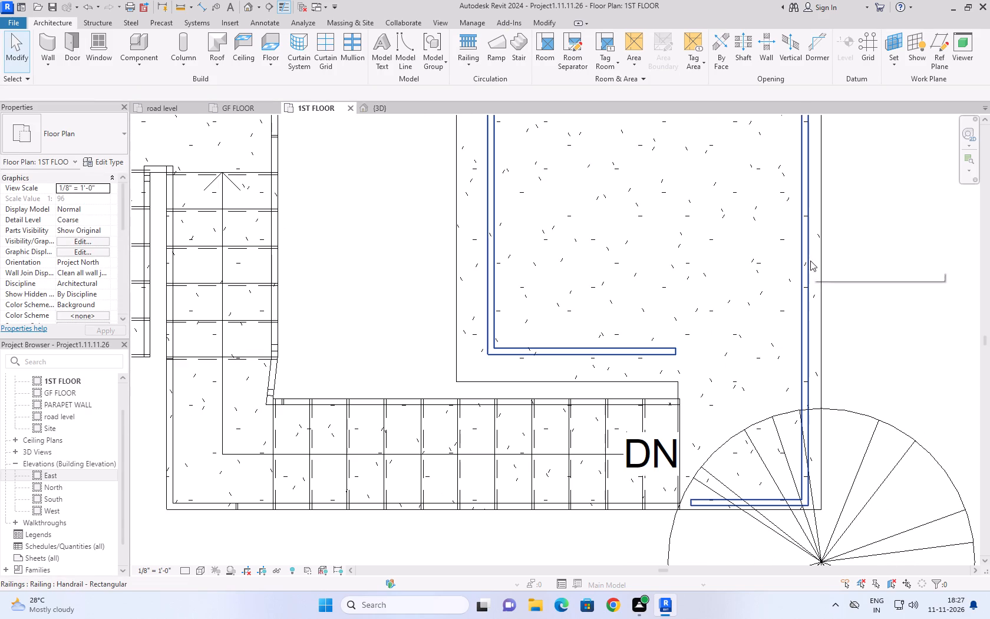
left_click(808, 263)
left_click(508, 58)
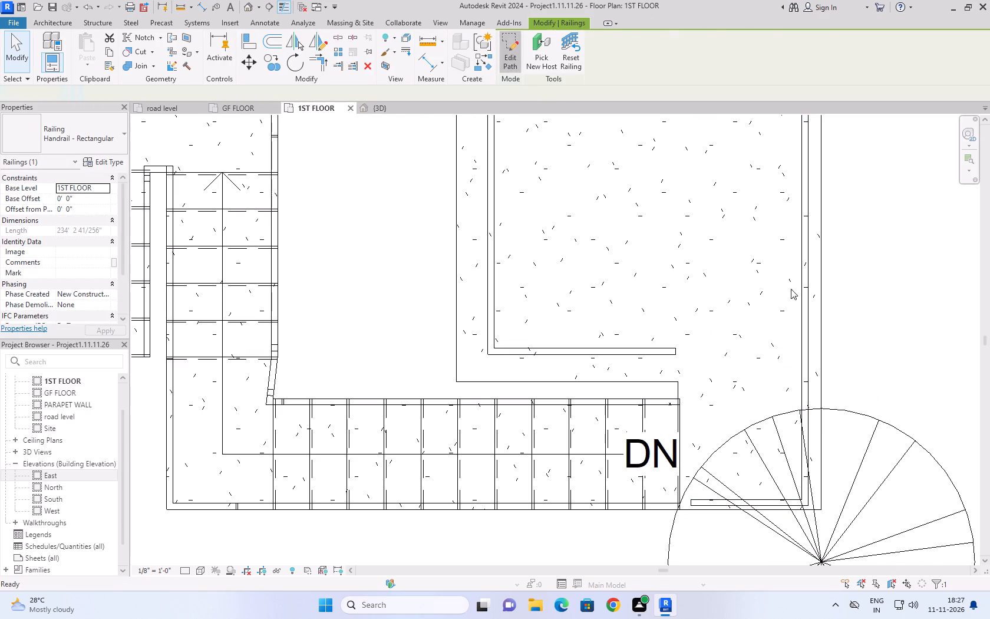
left_click(806, 327)
key("Right")
key("Right")
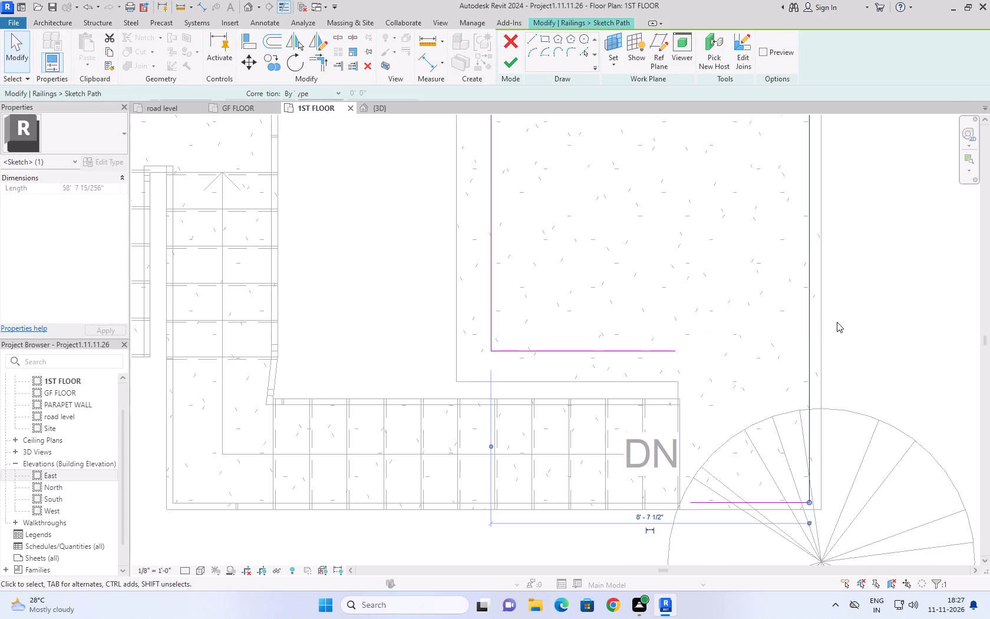
key("Right")
key("Right")
key("Right")
key("Right")
scroll(837, 322, "down", 9)
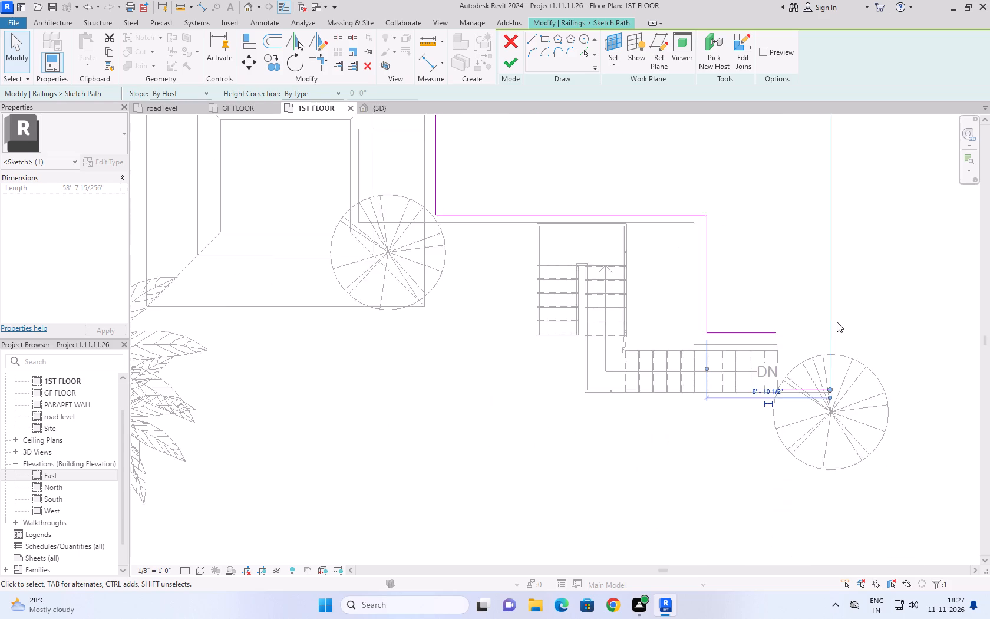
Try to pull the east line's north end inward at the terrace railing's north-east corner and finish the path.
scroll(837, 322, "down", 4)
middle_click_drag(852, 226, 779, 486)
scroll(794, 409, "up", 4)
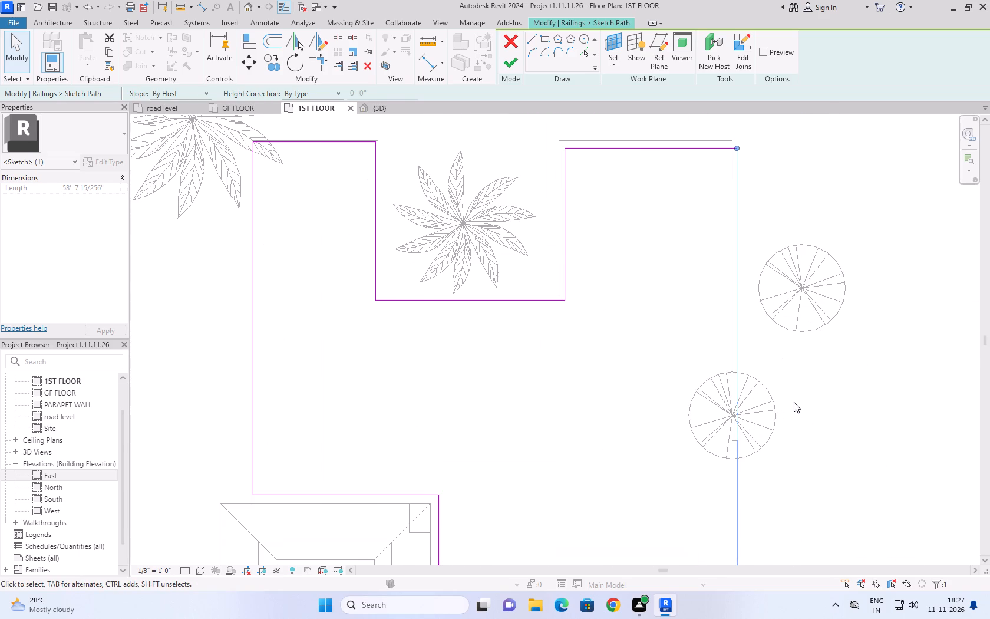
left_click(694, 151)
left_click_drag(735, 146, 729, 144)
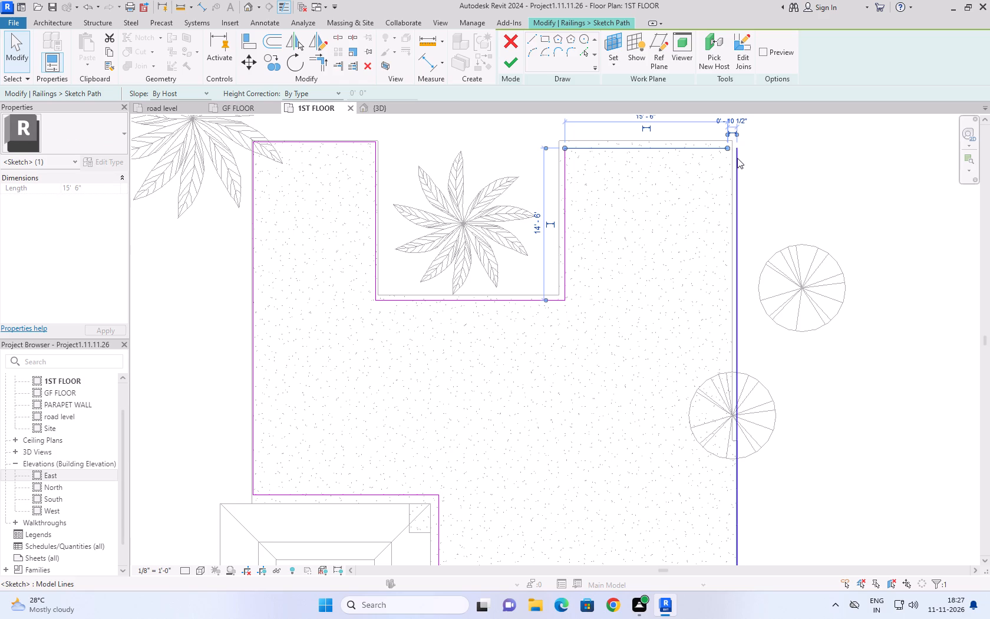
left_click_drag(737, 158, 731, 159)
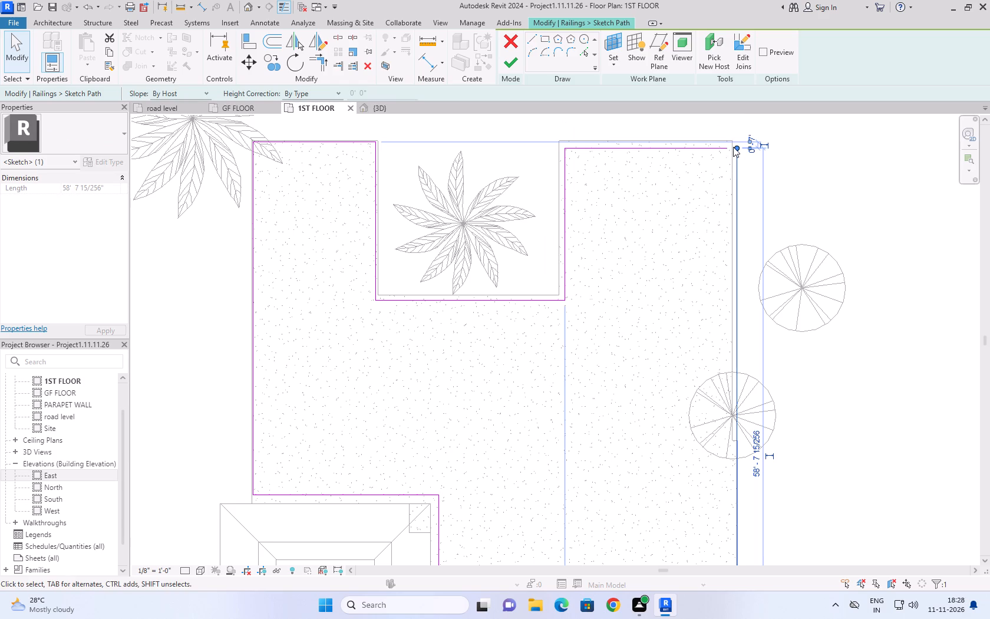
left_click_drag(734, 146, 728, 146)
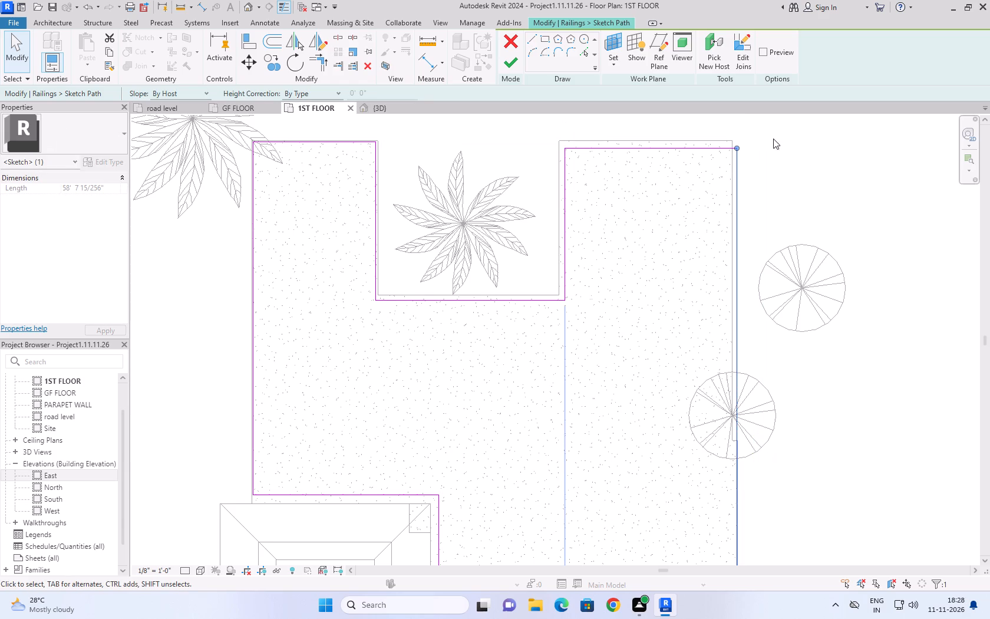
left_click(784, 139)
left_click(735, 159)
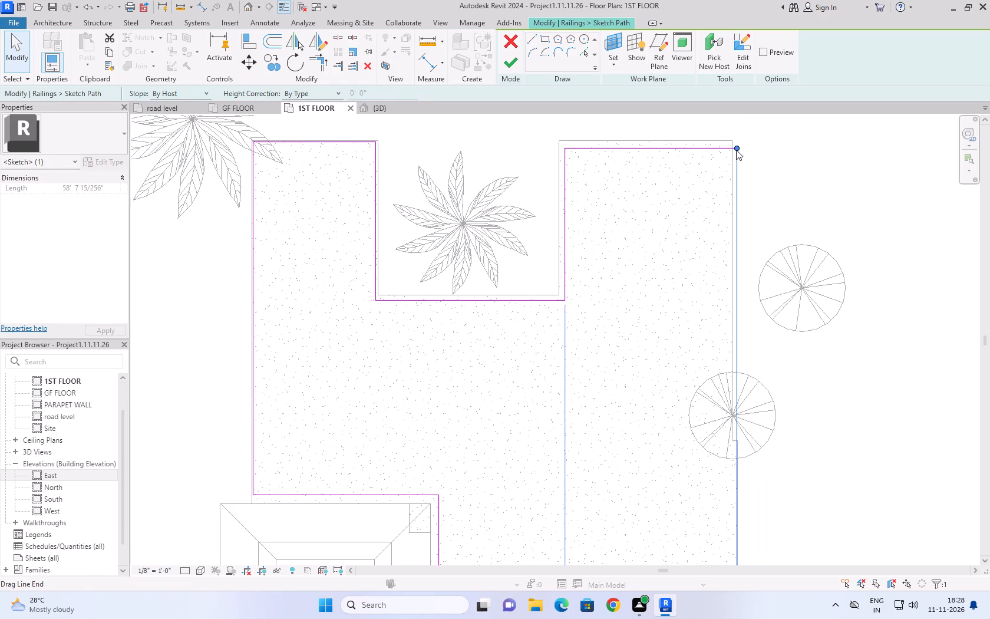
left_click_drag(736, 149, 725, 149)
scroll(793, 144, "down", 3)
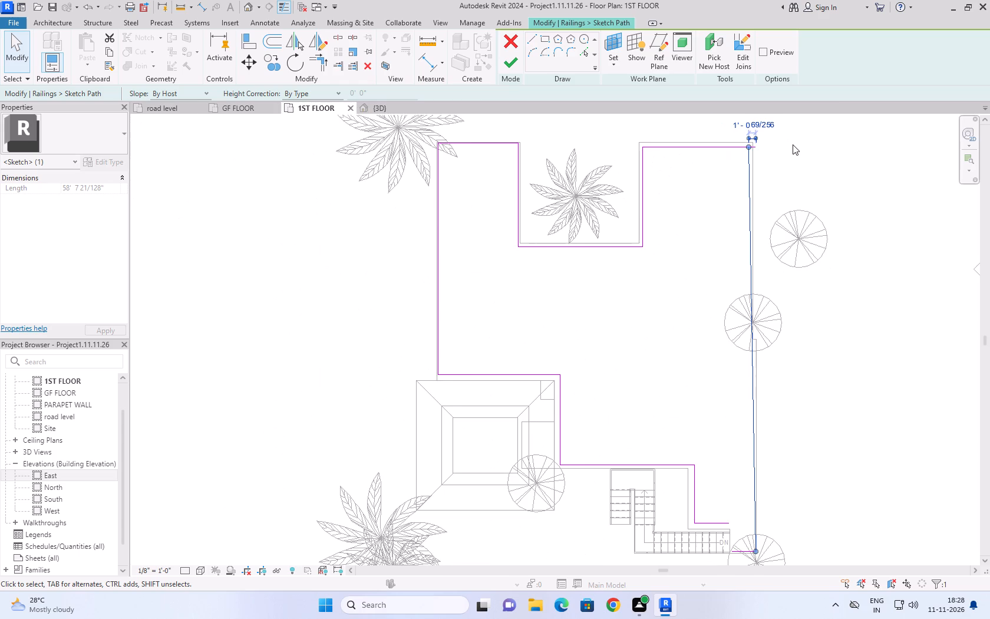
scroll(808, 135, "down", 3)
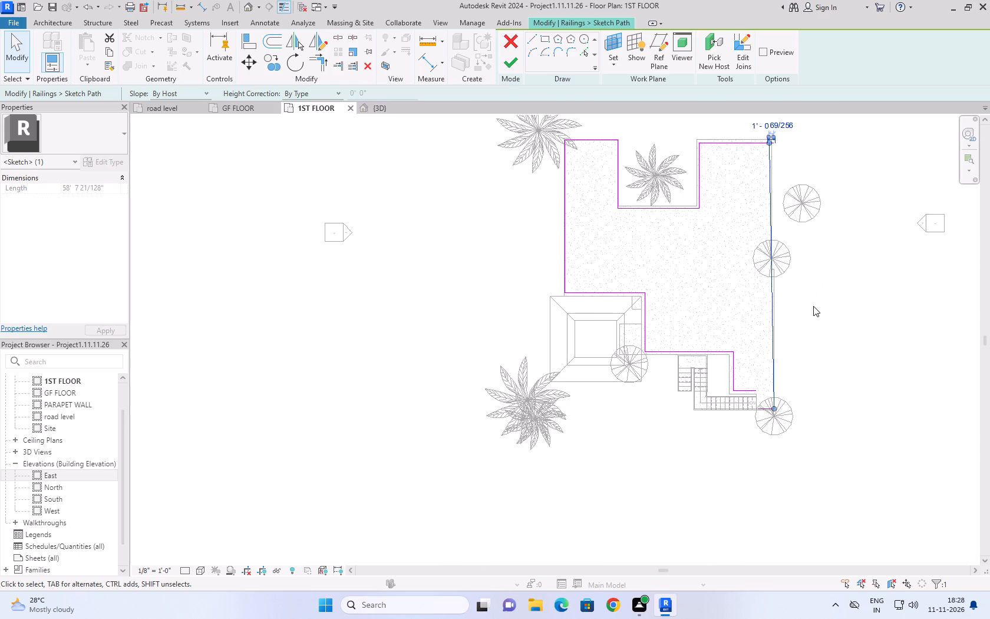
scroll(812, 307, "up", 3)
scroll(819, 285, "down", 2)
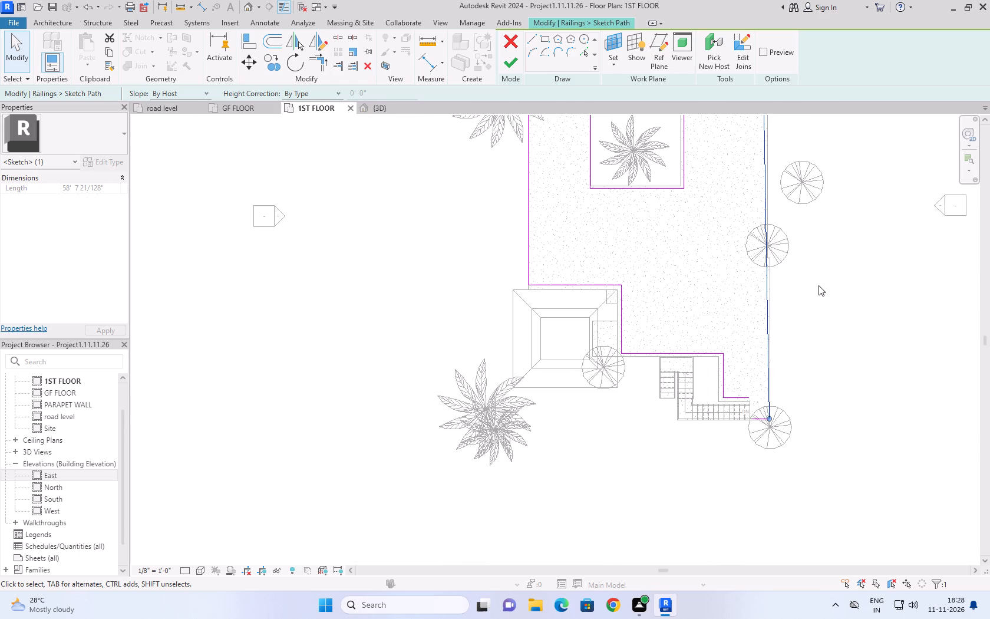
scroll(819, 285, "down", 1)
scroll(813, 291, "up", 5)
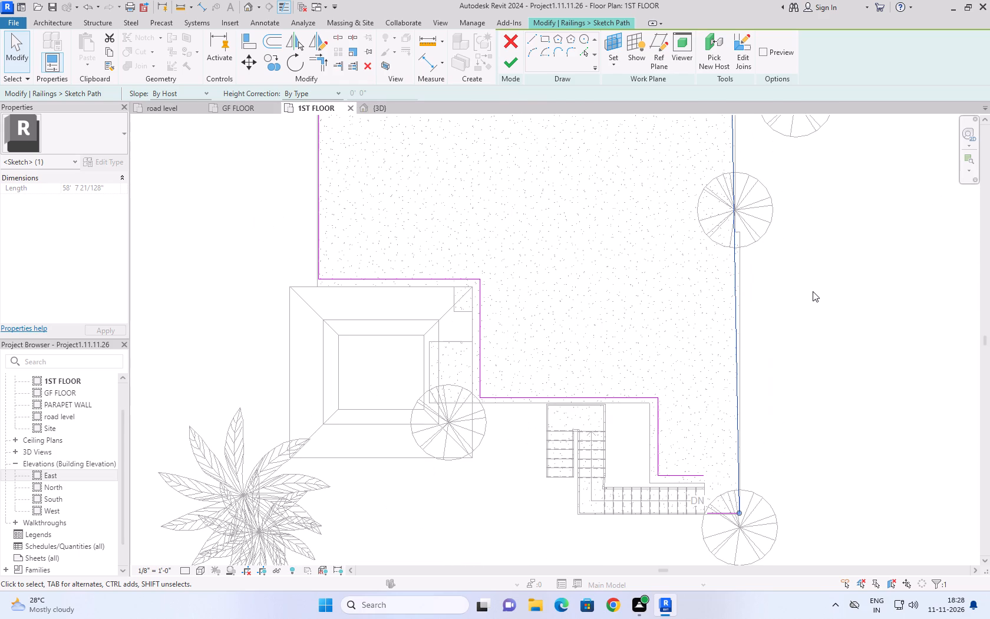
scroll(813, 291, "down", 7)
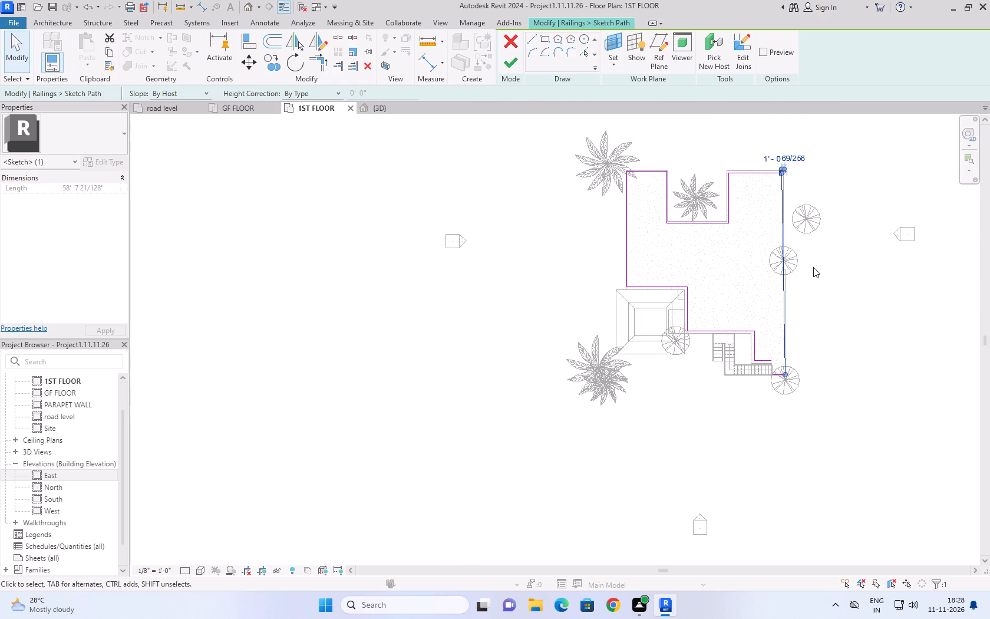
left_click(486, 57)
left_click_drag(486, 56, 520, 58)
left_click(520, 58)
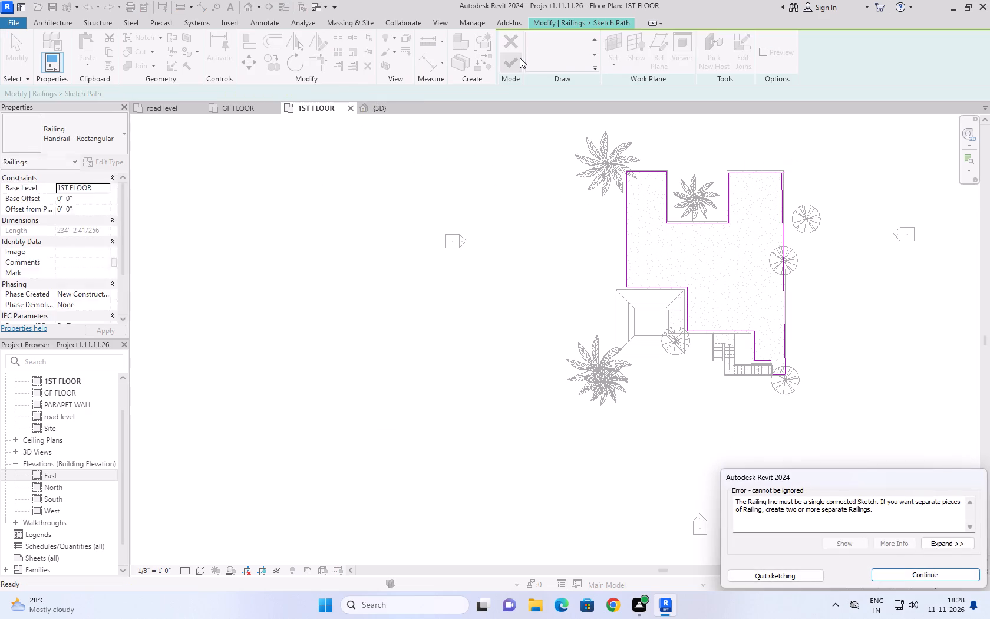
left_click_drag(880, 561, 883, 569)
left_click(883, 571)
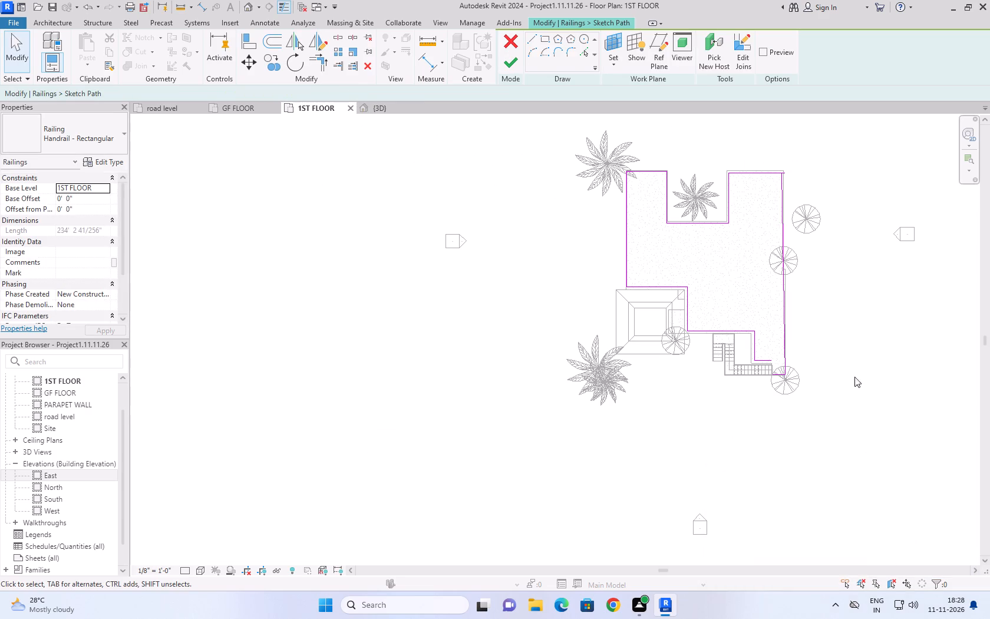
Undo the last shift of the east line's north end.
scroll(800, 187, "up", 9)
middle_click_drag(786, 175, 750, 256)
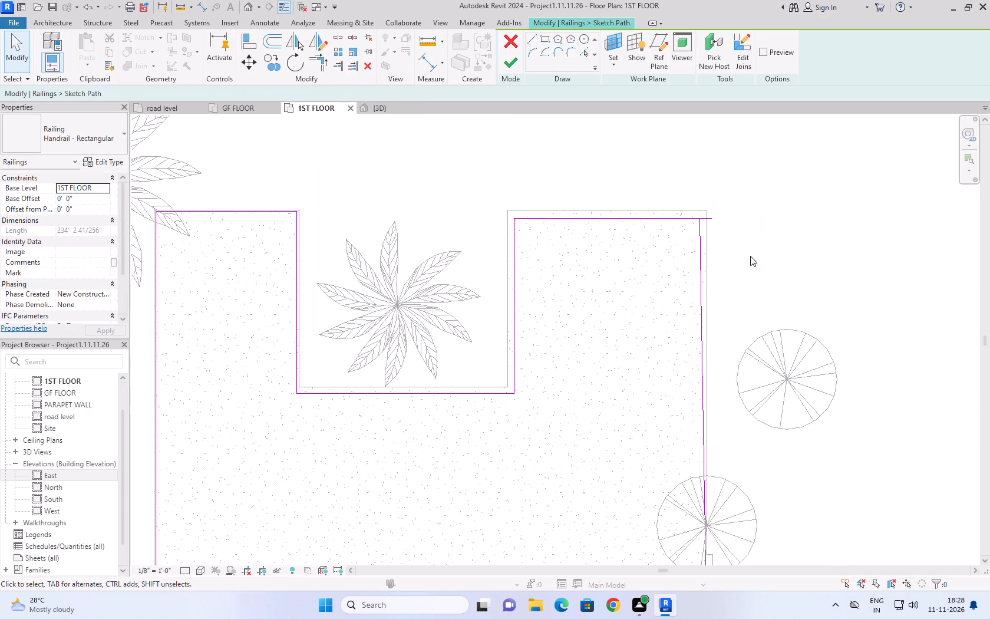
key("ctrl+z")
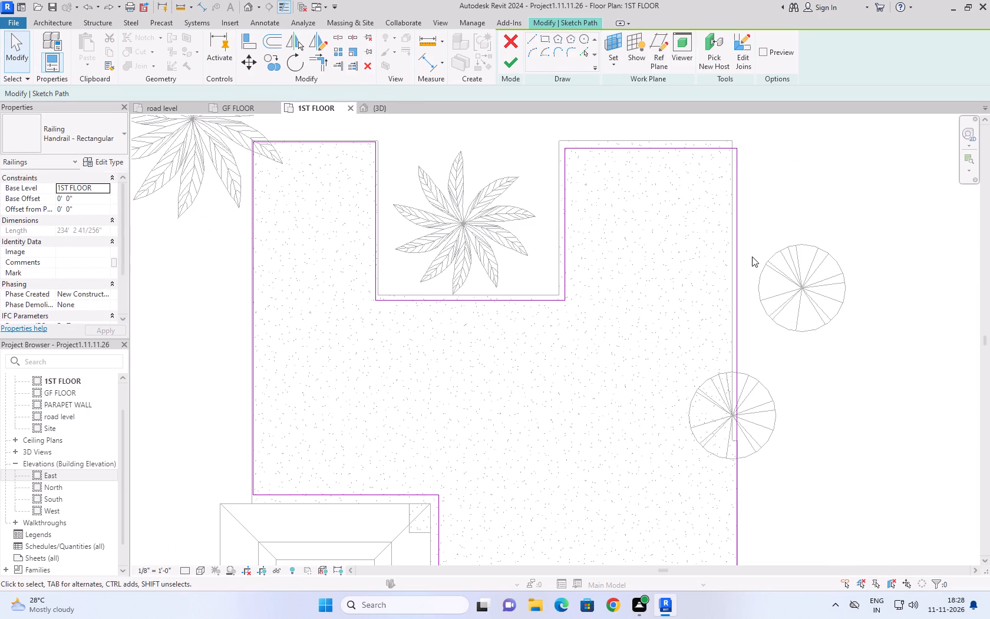
Nudge the railing path's whole east line inward to 8'-4 1/2" from the inner line beside the stair.
scroll(755, 249, "down", 7)
scroll(775, 316, "up", 8)
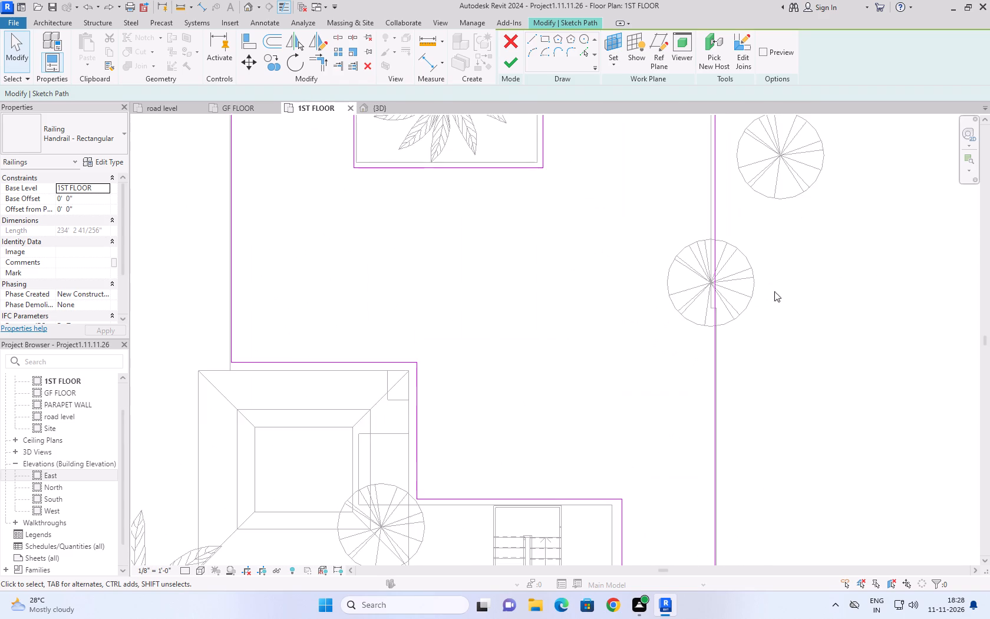
scroll(737, 381, "down", 3)
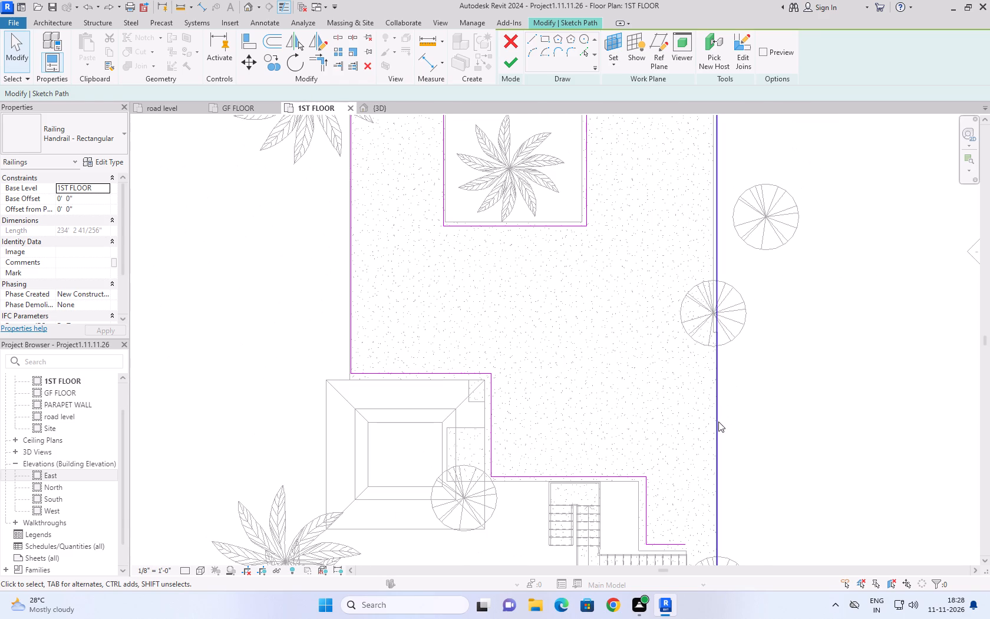
left_click(718, 422)
scroll(760, 386, "down", 4)
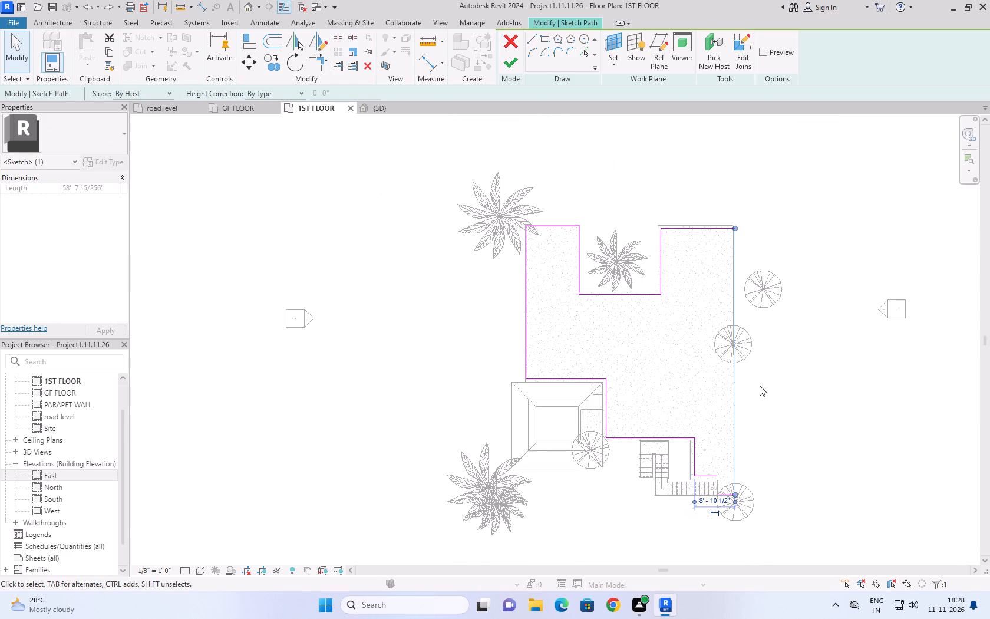
key("Left")
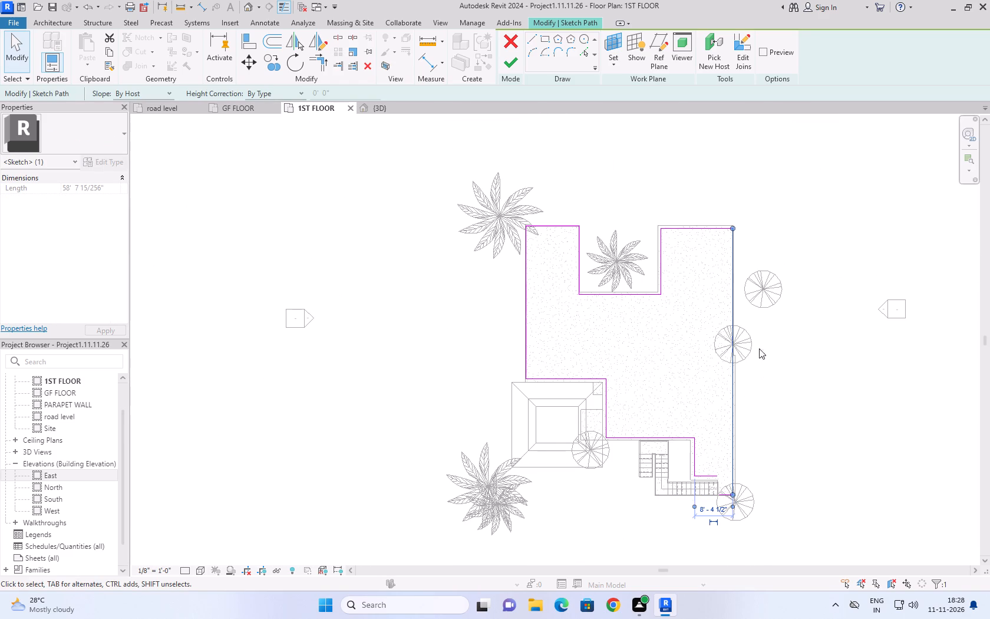
Nudge the railing path's north line, between the palm recess and the north-east corner, outward by 4 inches.
scroll(750, 253, "up", 10)
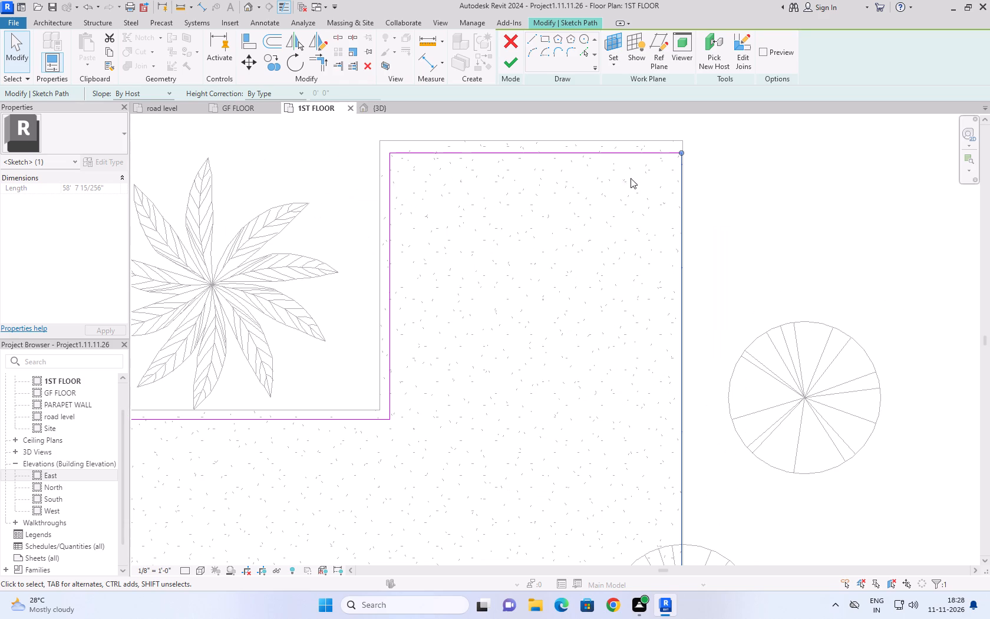
left_click(589, 146)
left_click(590, 150)
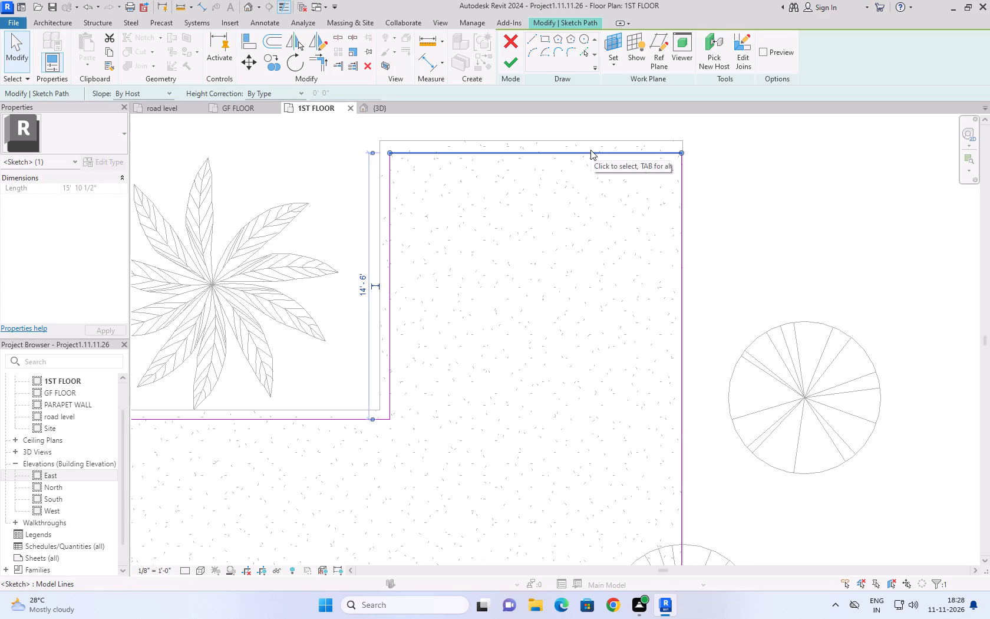
key("Up")
key("Up")
key("Up")
key("Left")
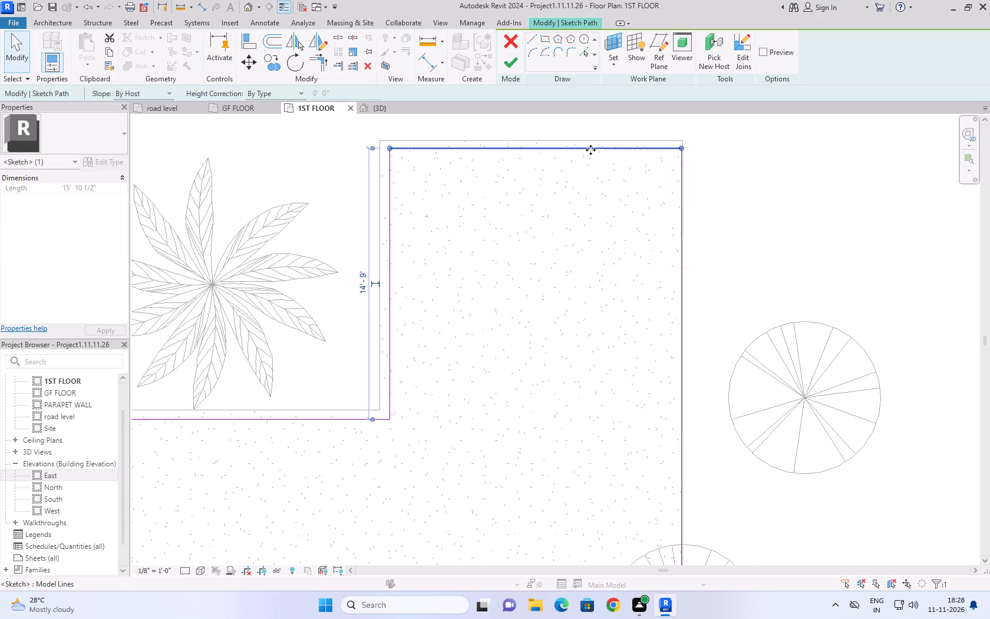
key("Up")
left_click(777, 230)
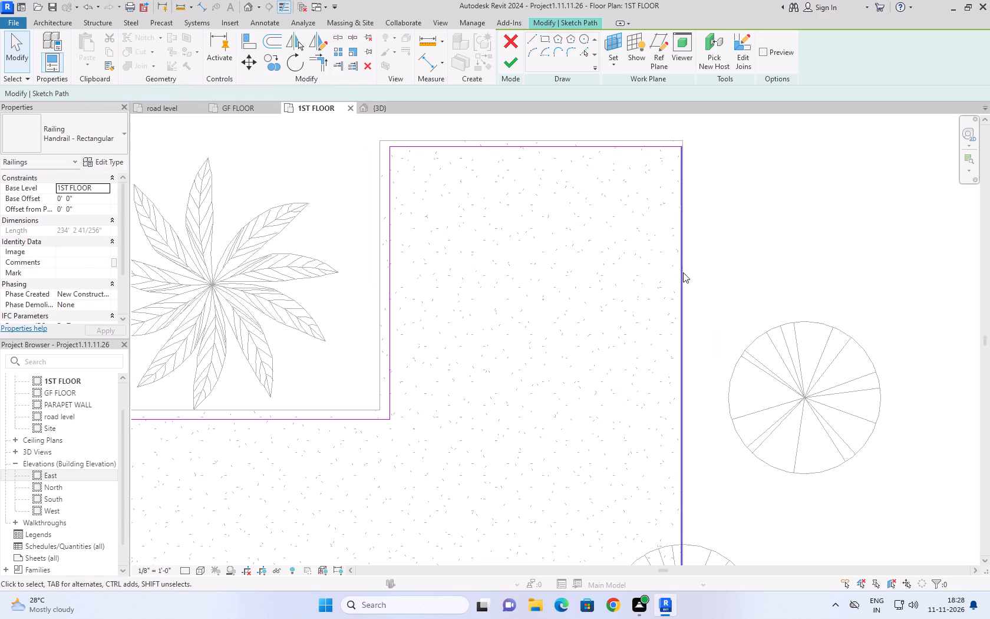
Nudge the east line to 8'-5 1/2" from the inner line beside the stair and finish the railing path.
left_click(679, 276)
key("Left")
scroll(773, 177, "down", 4)
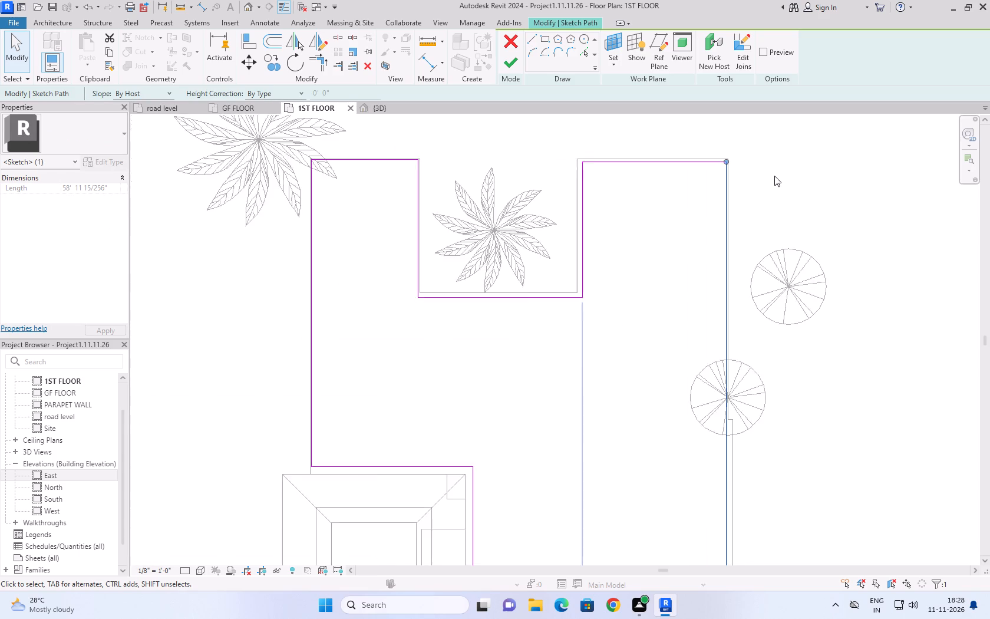
scroll(774, 176, "down", 5)
scroll(755, 383, "up", 10)
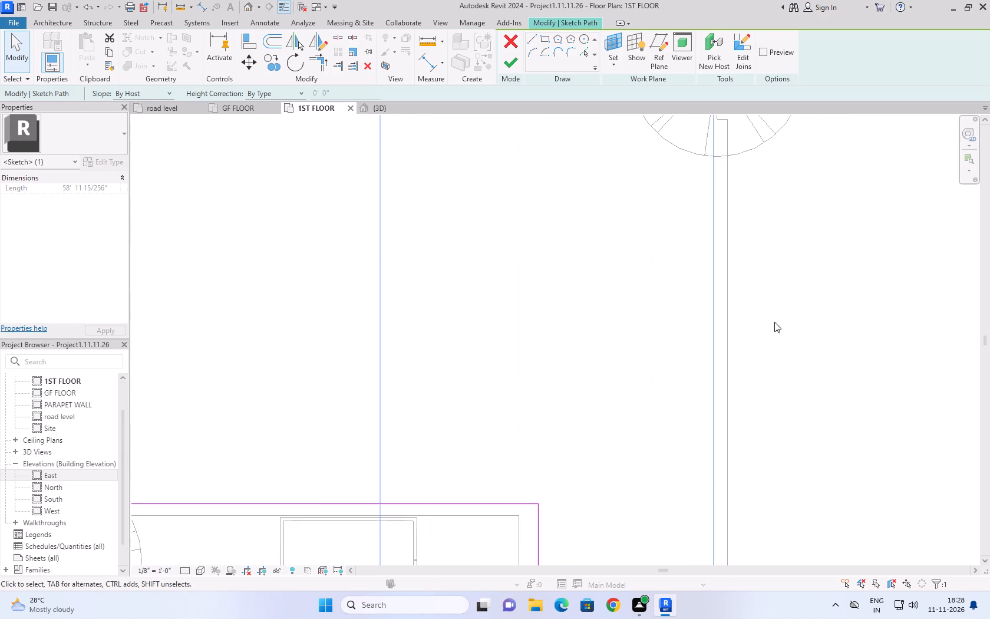
scroll(770, 268, "down", 11)
scroll(781, 390, "up", 9)
middle_click_drag(775, 162, 761, 328)
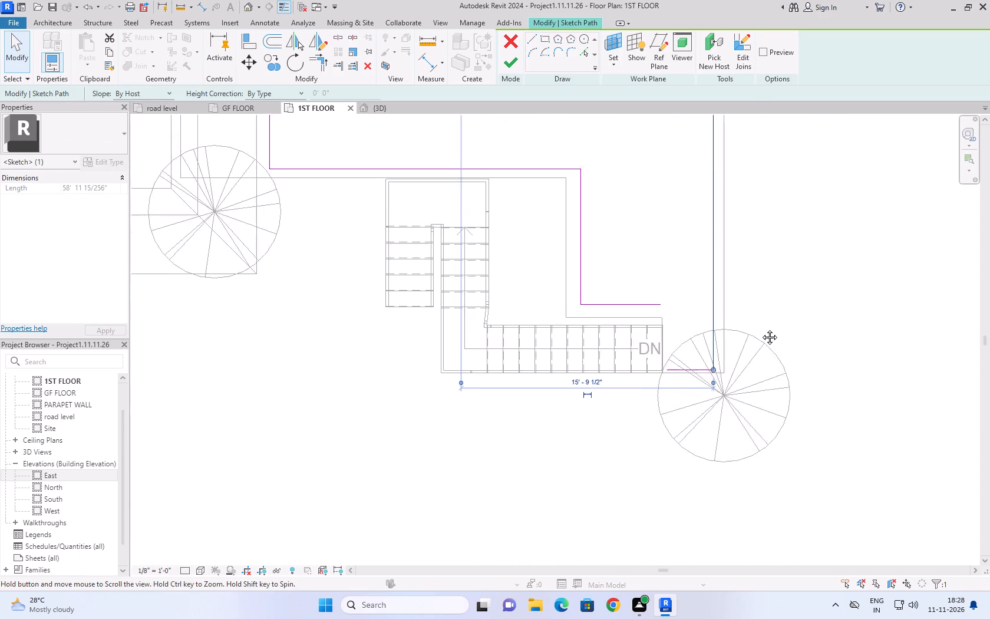
middle_click_drag(761, 328, 751, 405)
key("Right")
scroll(774, 289, "down", 6)
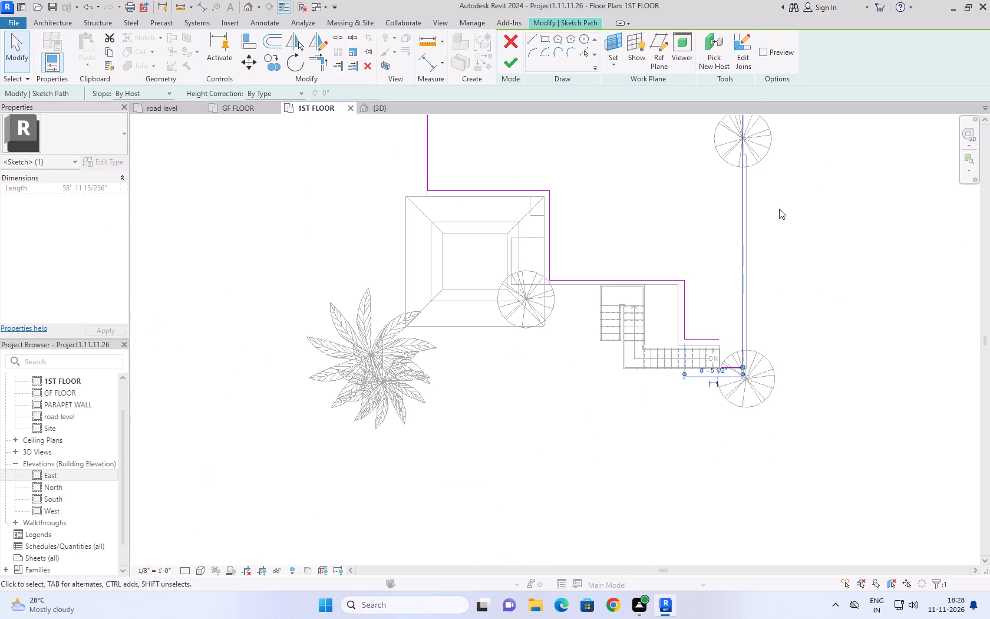
middle_click_drag(784, 174, 748, 460)
left_click(505, 57)
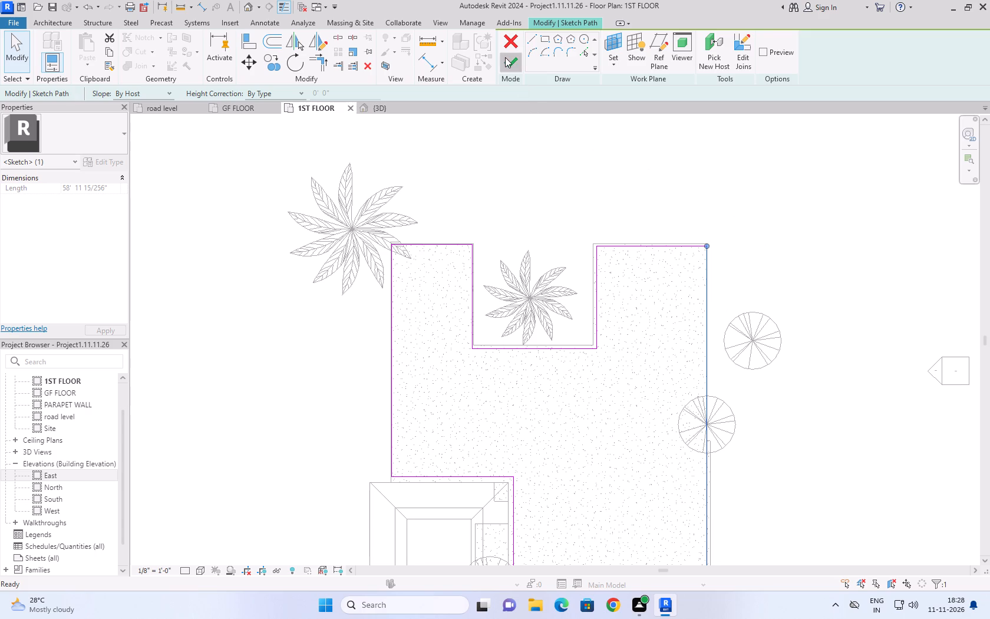
Examine the edited terrace railing at the exterior stair's top in plan and in 3D from the front and east side.
scroll(678, 169, "down", 9)
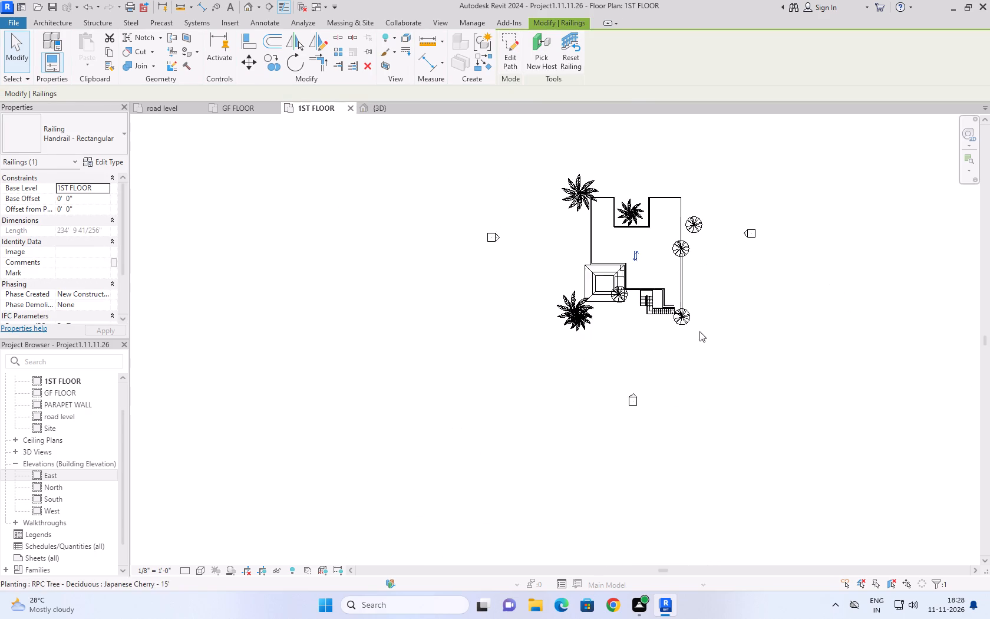
scroll(722, 327, "up", 11)
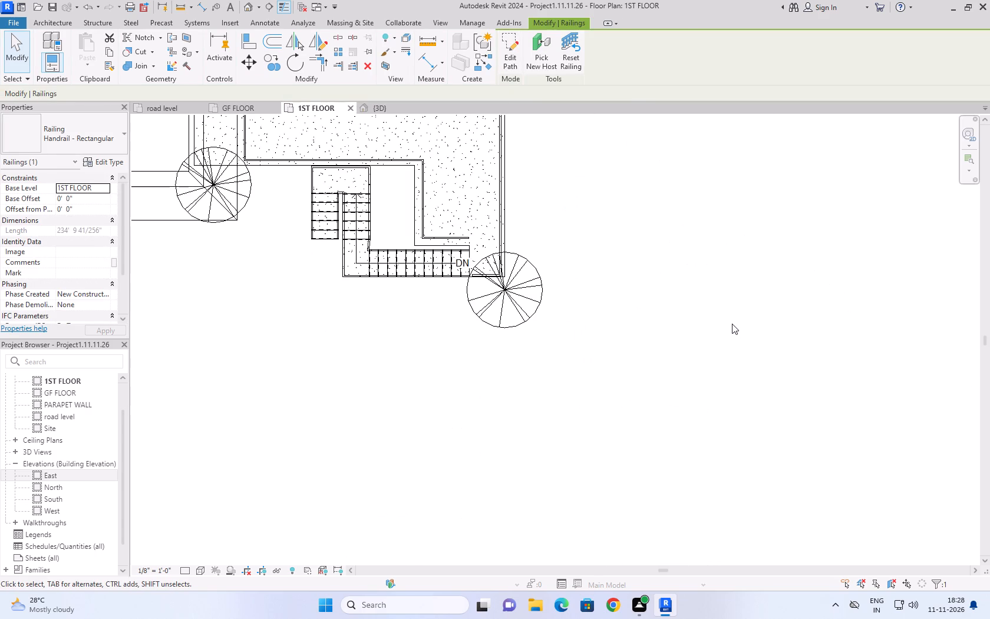
scroll(464, 203, "up", 1)
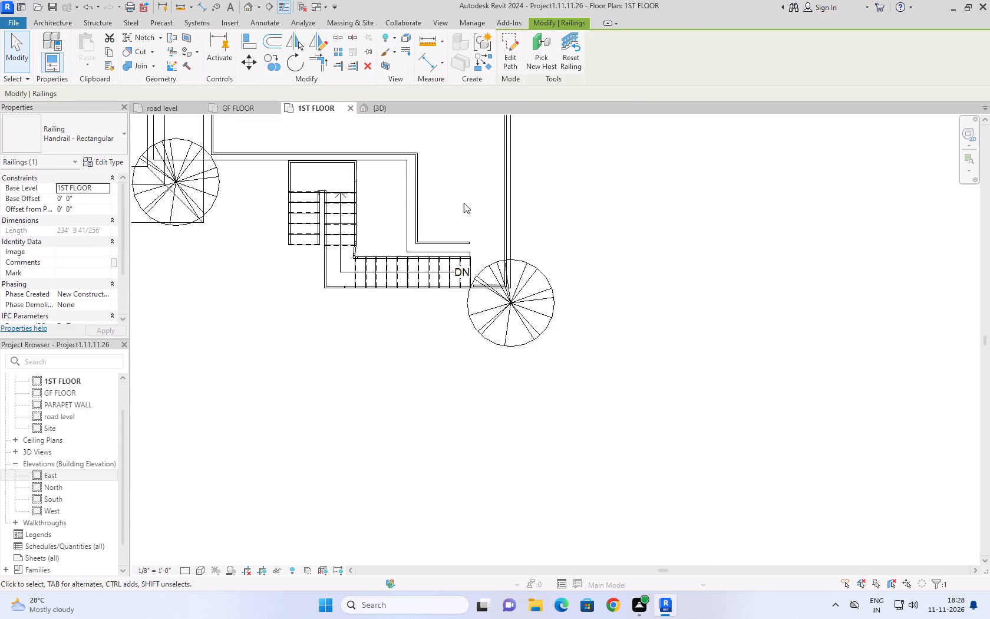
scroll(464, 203, "up", 4)
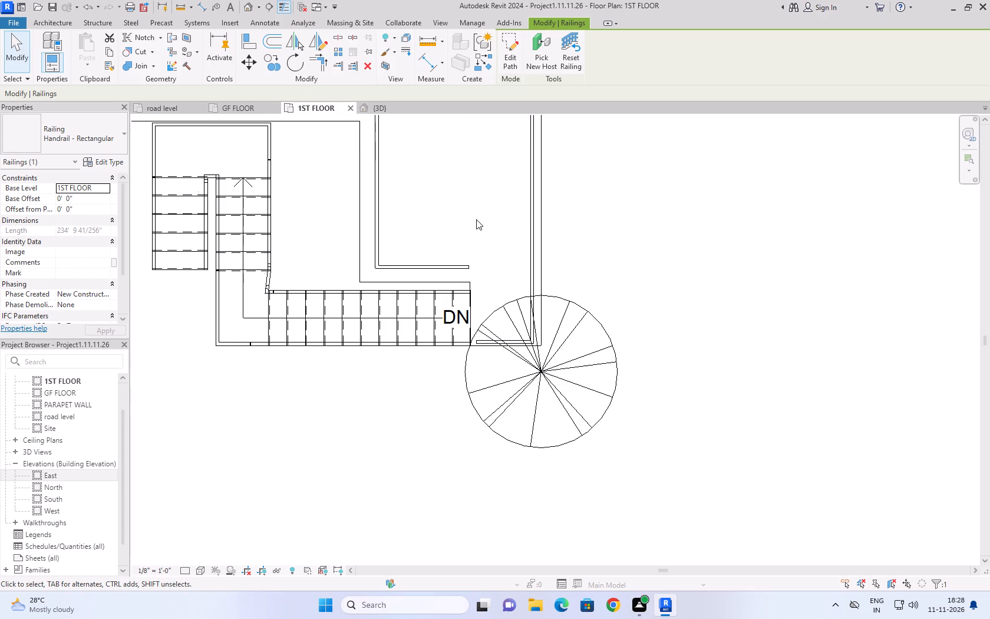
left_click_drag(359, 106, 369, 108)
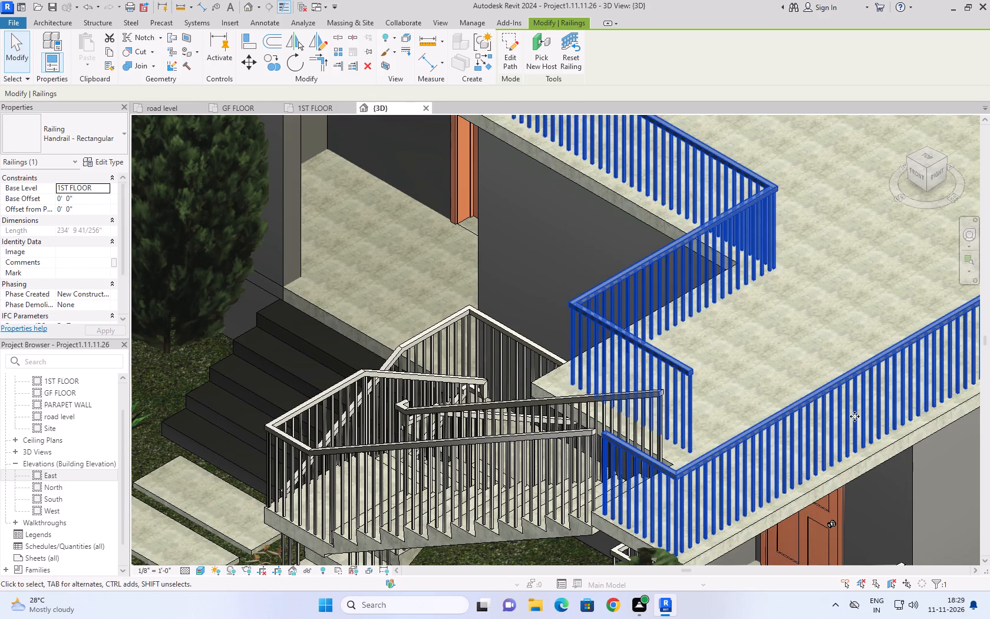
middle_click_drag(784, 296, 726, 321, "shift")
scroll(711, 304, "down", 2)
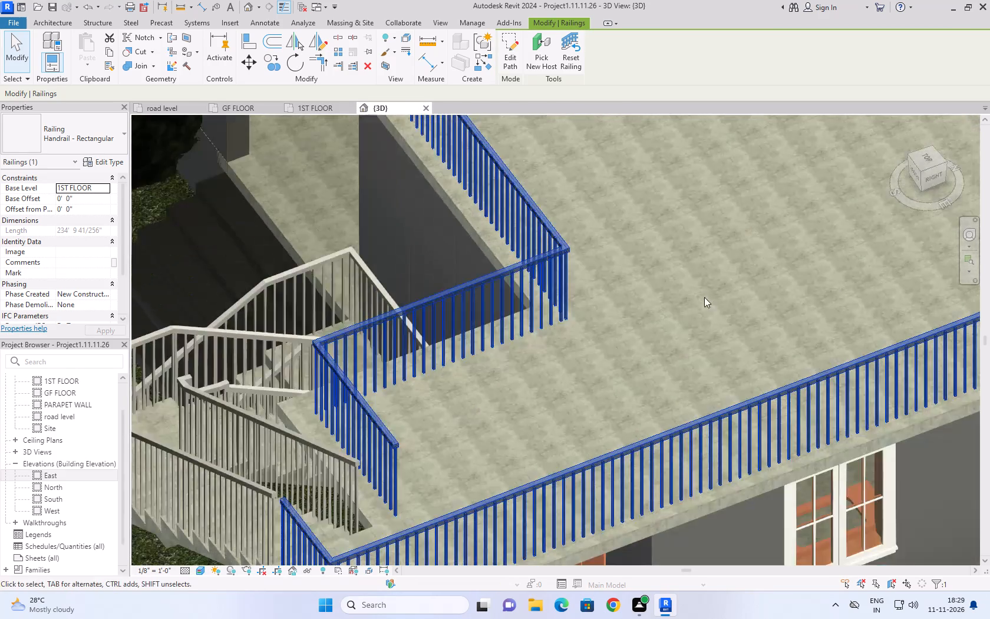
scroll(704, 297, "down", 1)
scroll(726, 212, "down", 1)
middle_click_drag(726, 221, 662, 270, "shift")
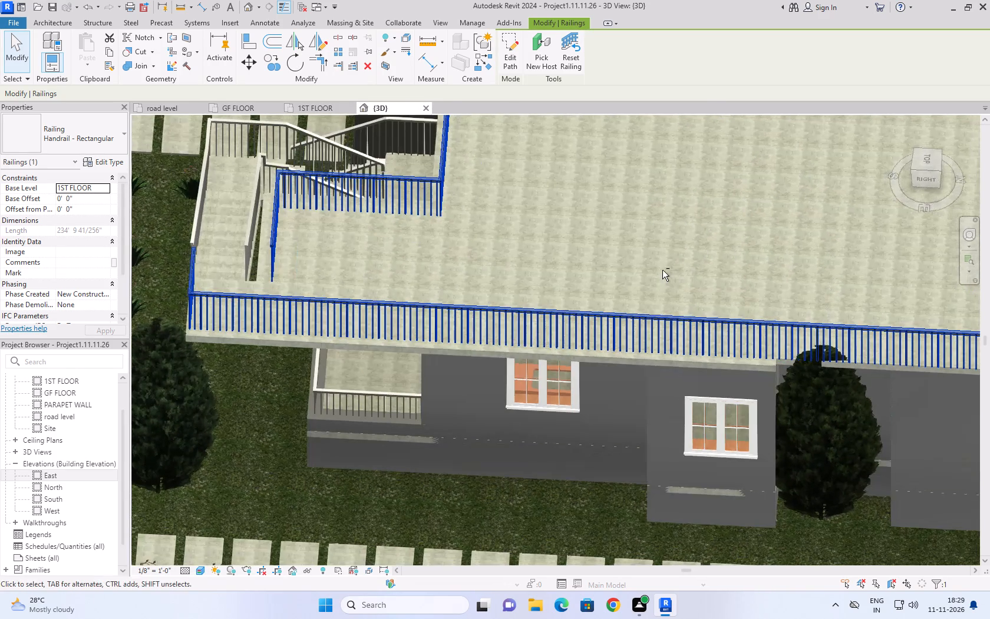
scroll(662, 270, "down", 2)
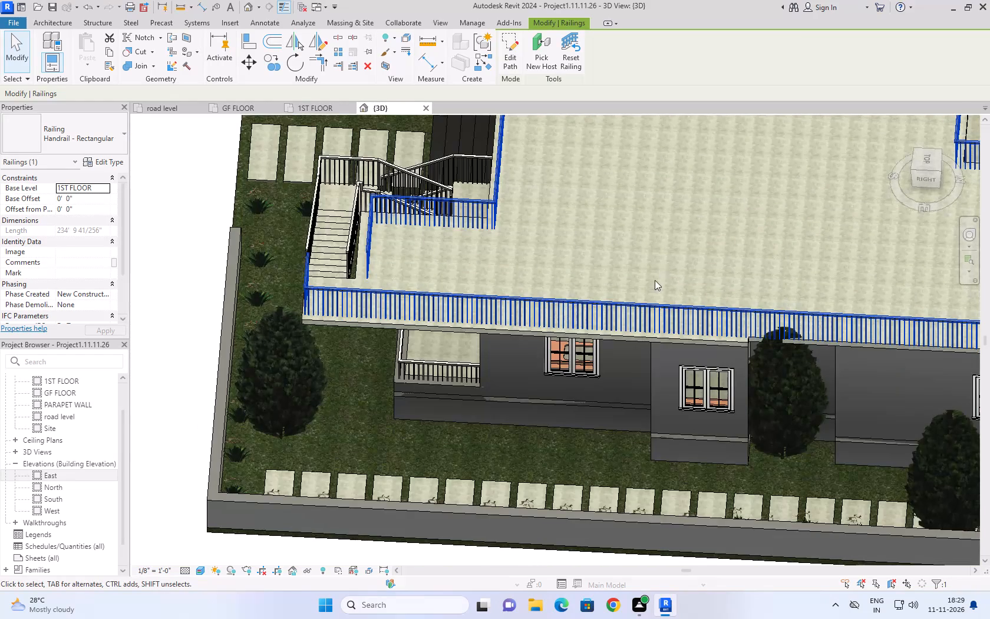
Save the project with the whole house shown in the 3D view's home orientation.
scroll(699, 216, "down", 10)
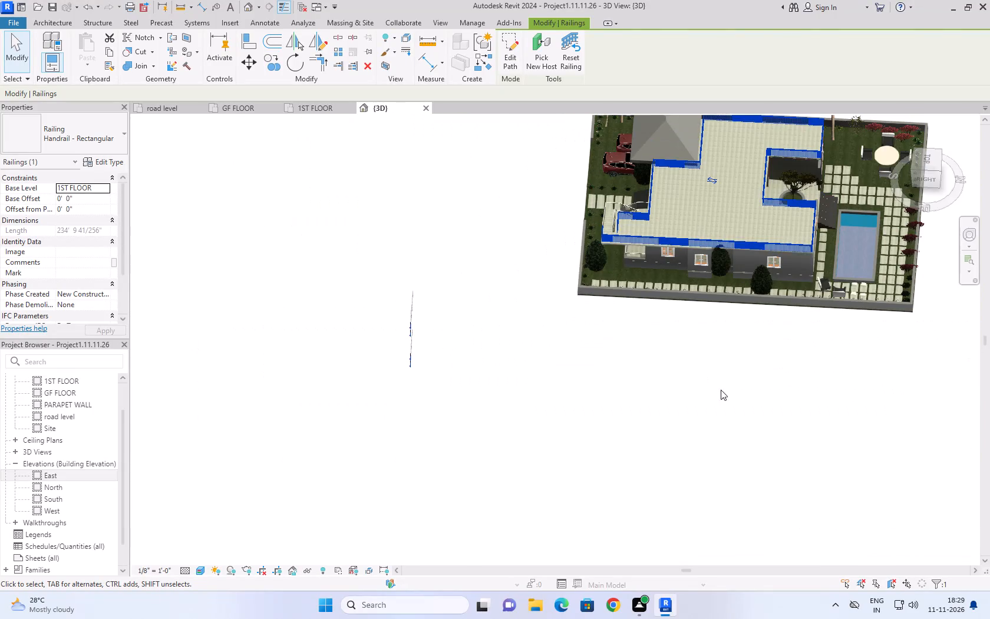
scroll(859, 344, "up", 5)
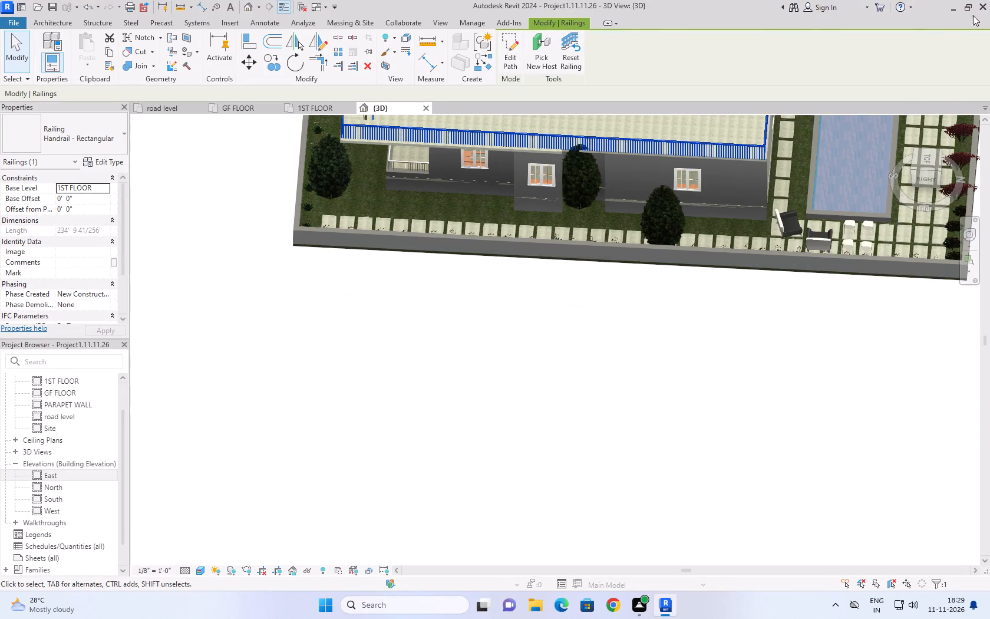
left_click(904, 122)
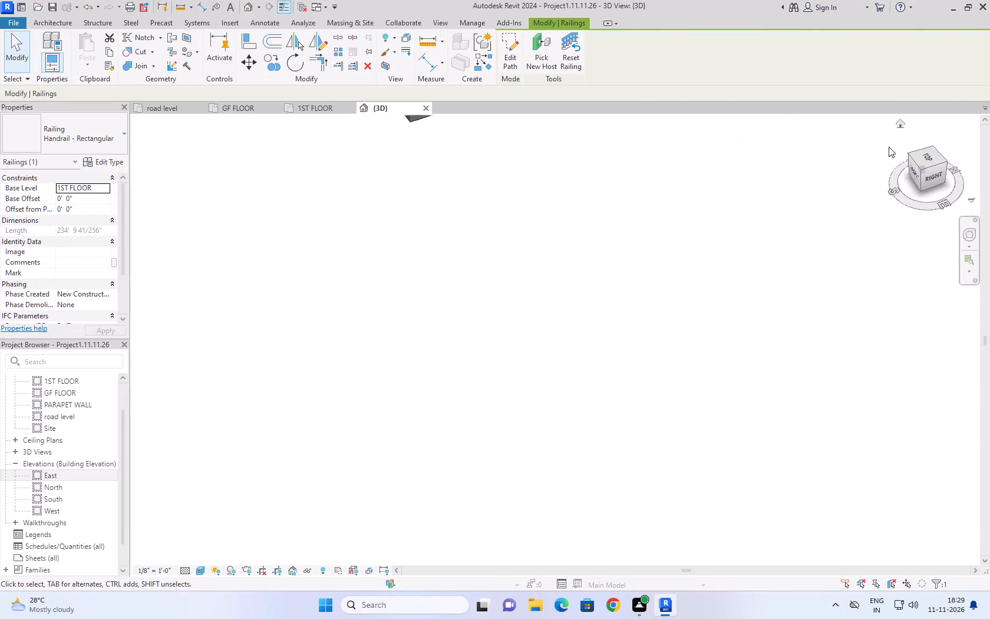
scroll(817, 311, "up", 9)
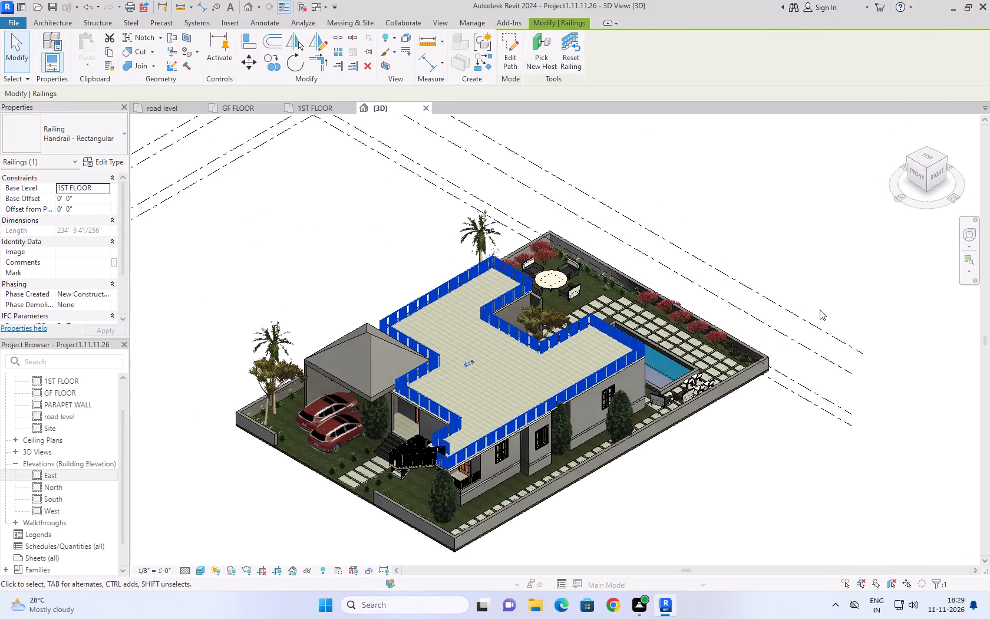
scroll(759, 169, "down", 9)
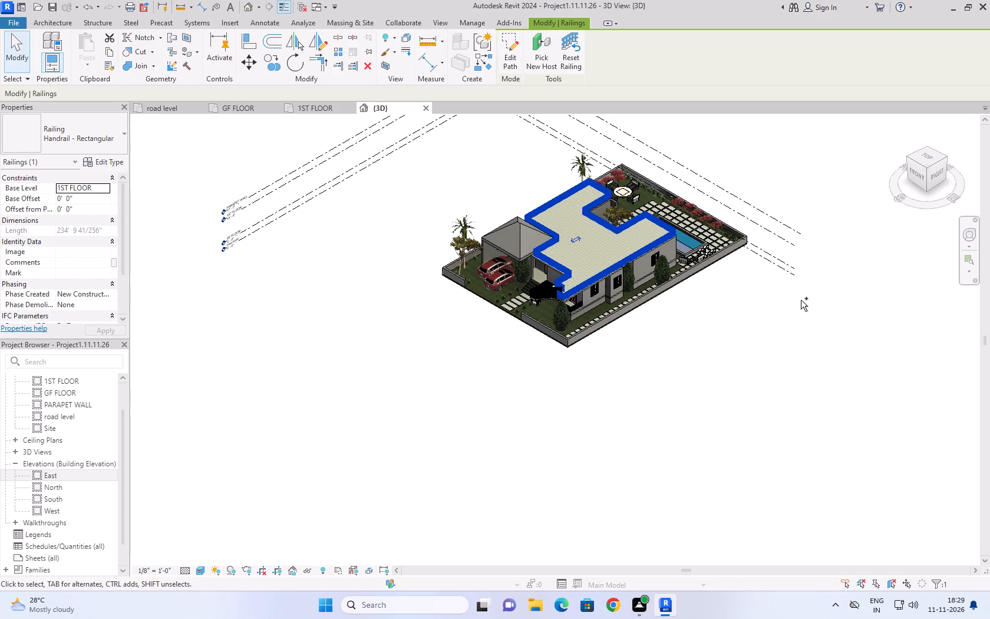
key("ctrl+s")
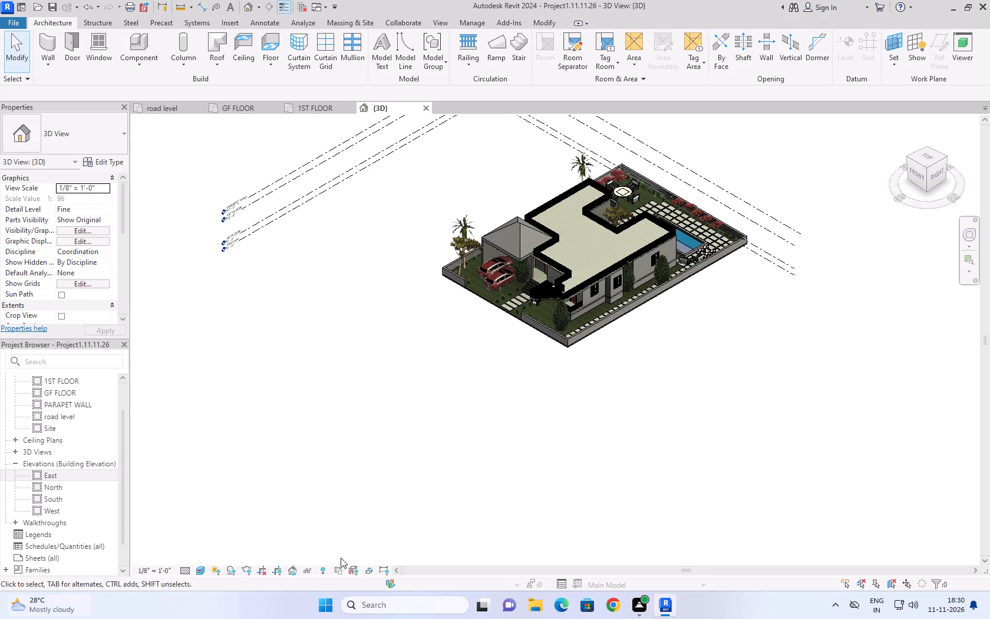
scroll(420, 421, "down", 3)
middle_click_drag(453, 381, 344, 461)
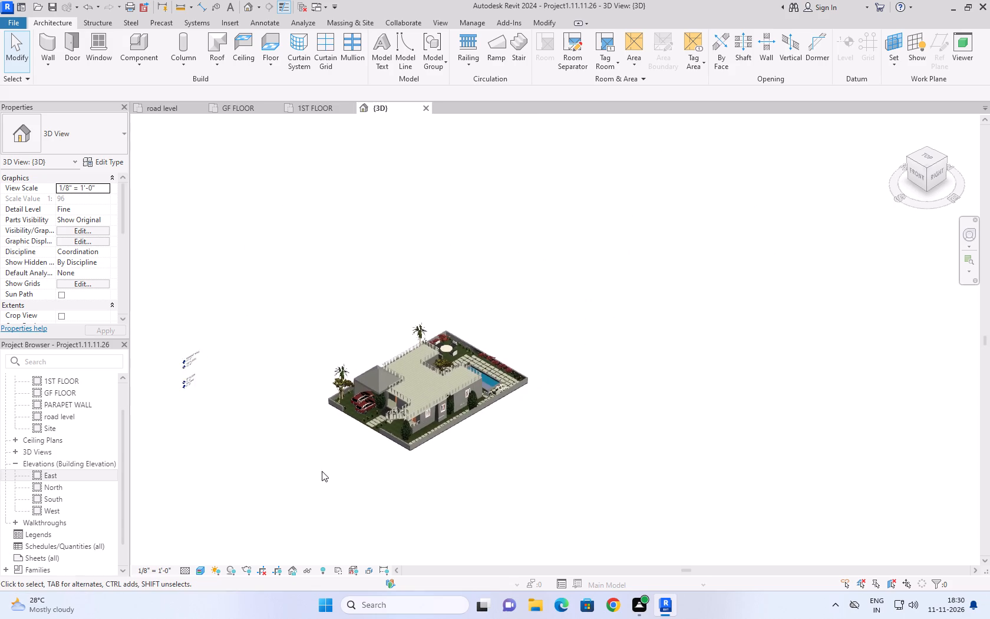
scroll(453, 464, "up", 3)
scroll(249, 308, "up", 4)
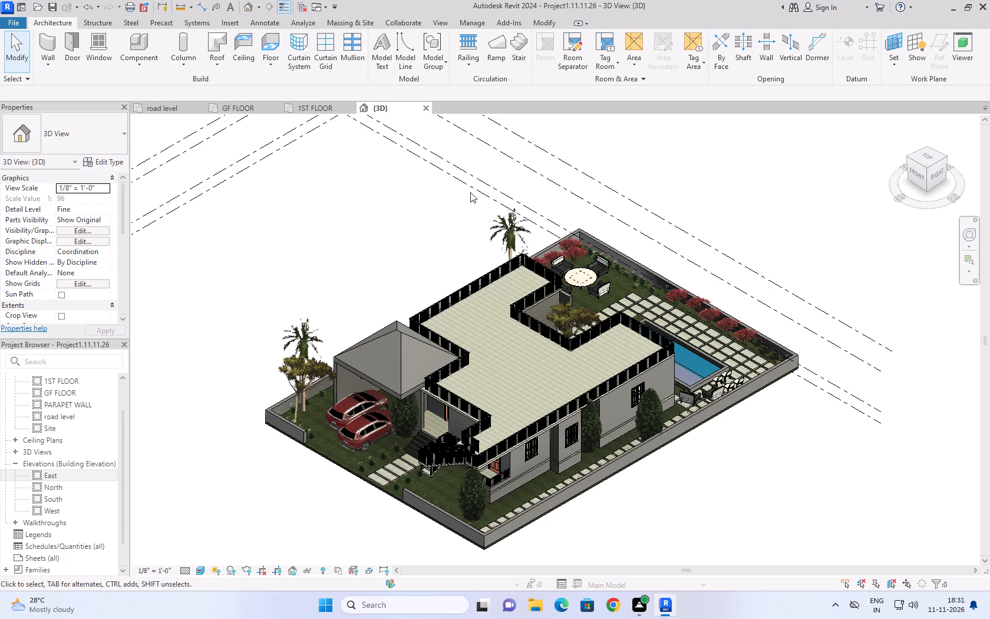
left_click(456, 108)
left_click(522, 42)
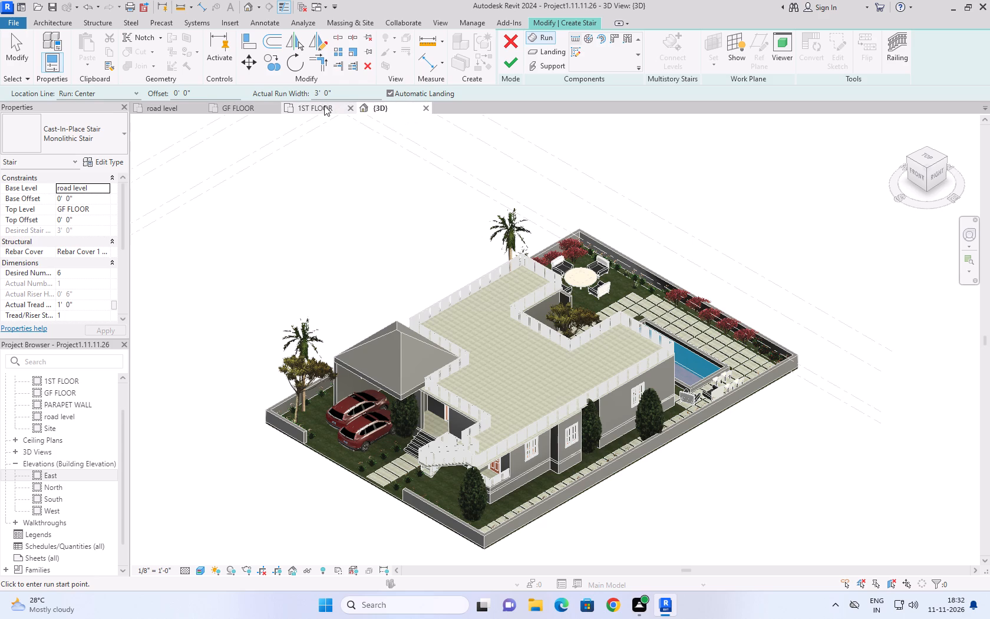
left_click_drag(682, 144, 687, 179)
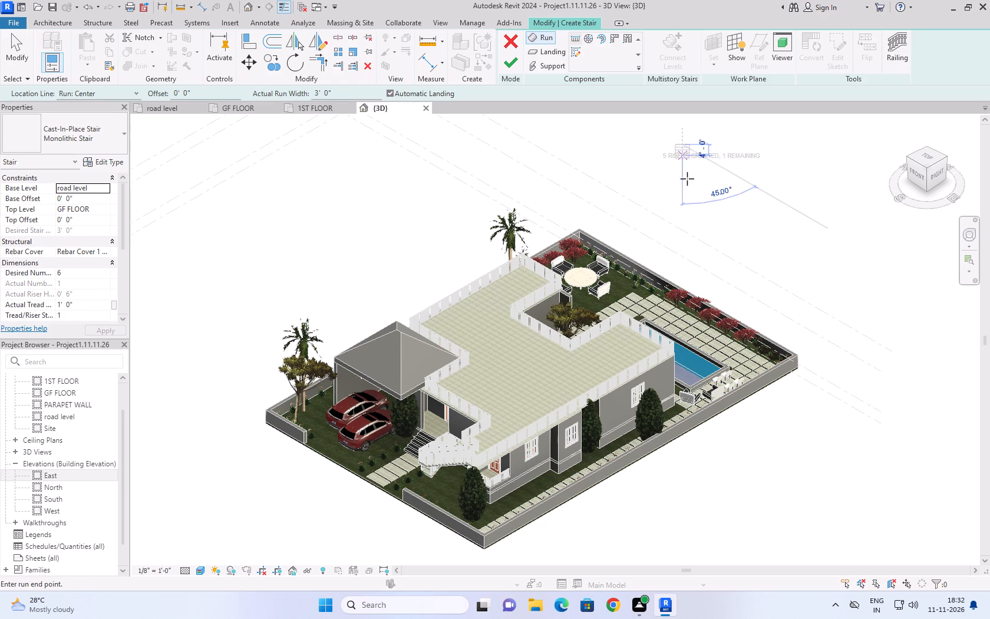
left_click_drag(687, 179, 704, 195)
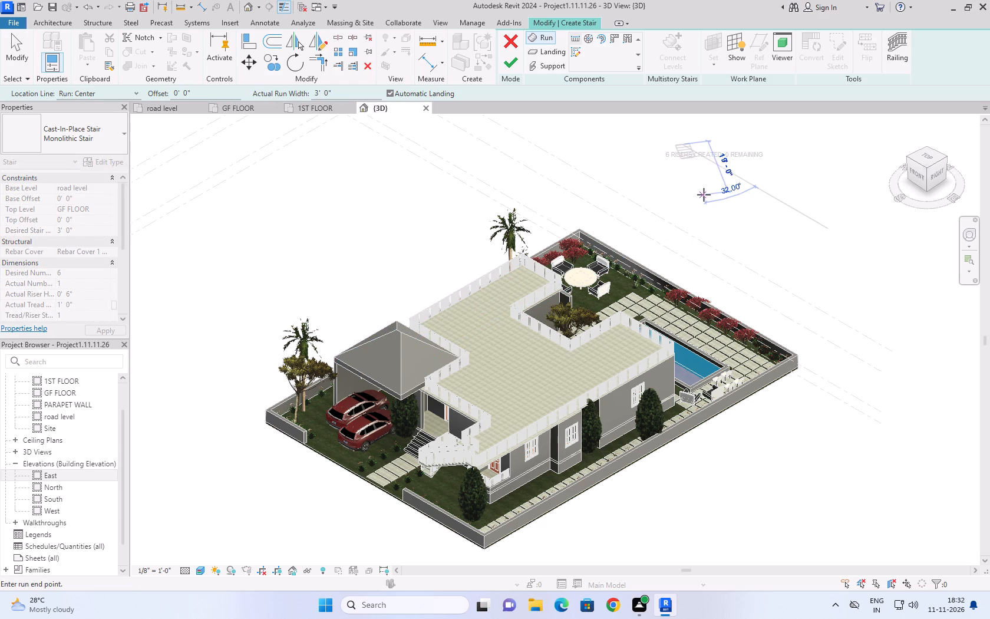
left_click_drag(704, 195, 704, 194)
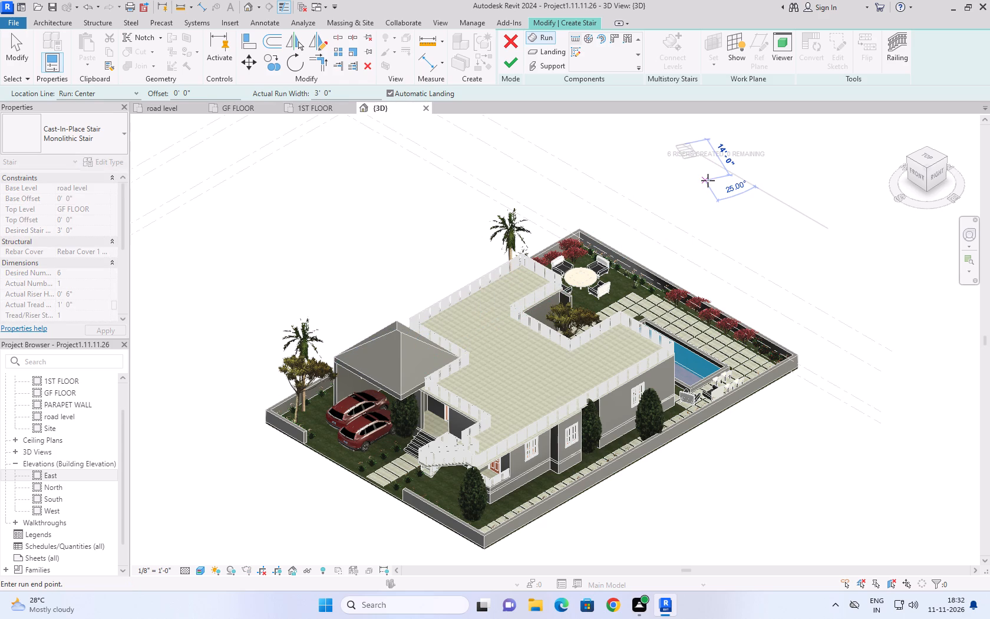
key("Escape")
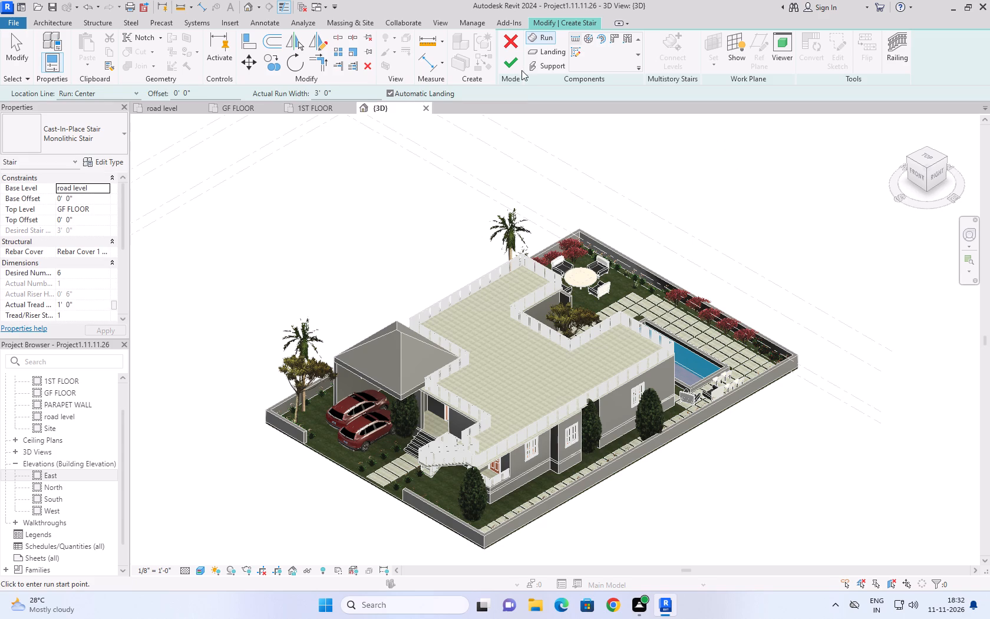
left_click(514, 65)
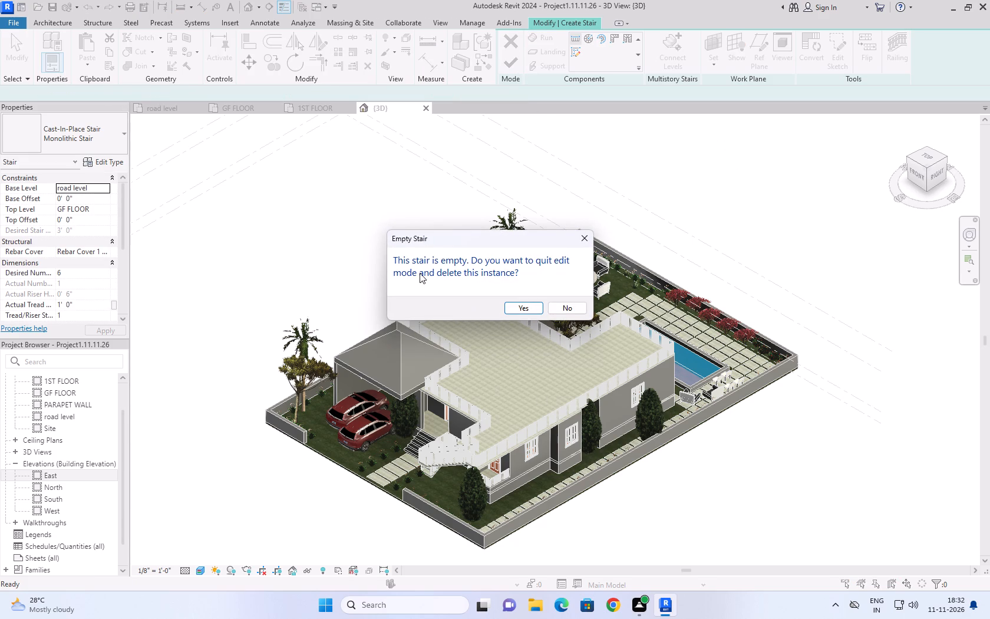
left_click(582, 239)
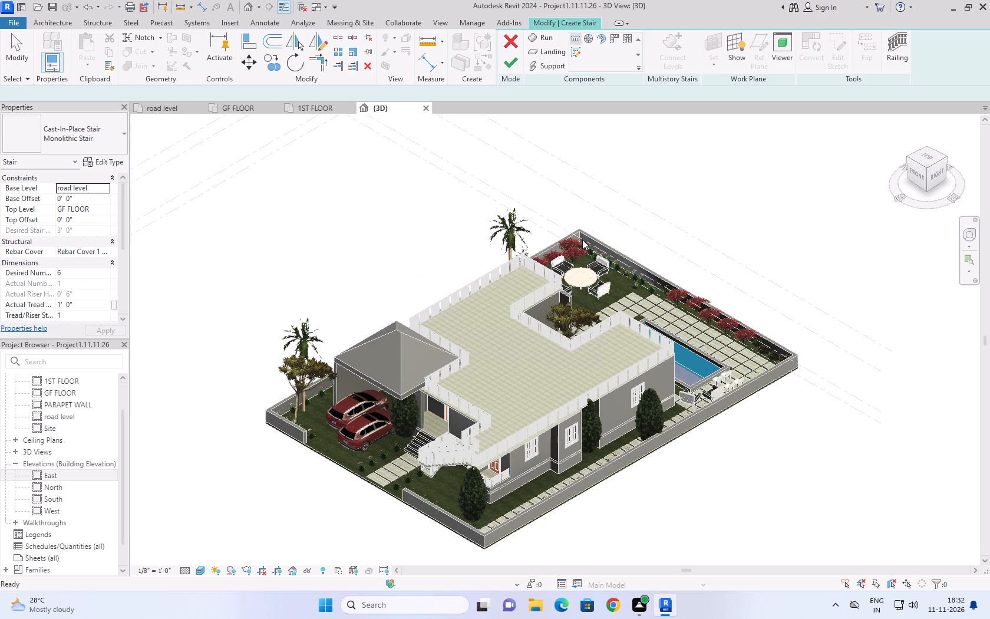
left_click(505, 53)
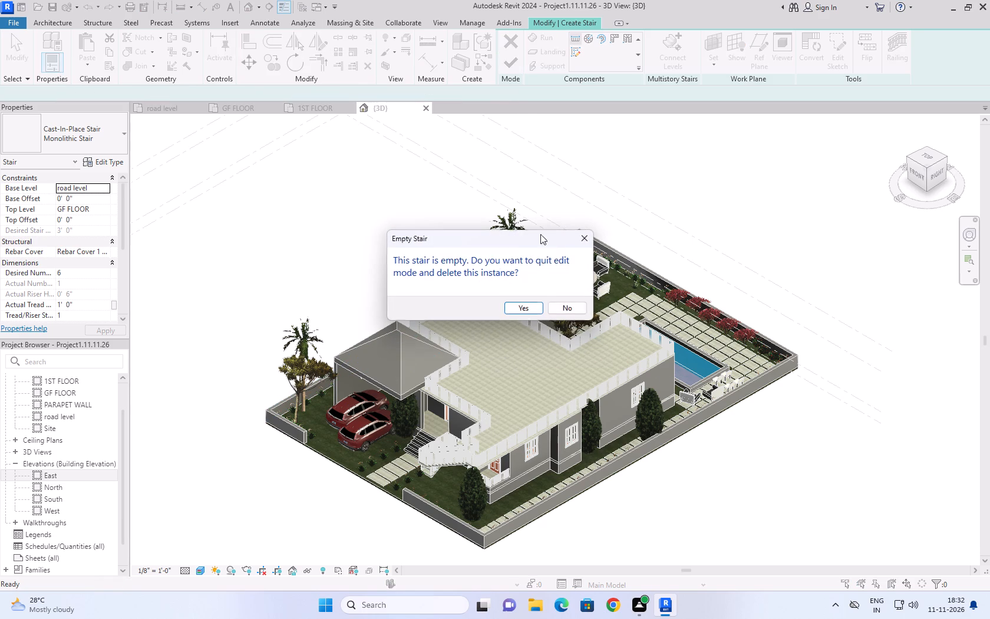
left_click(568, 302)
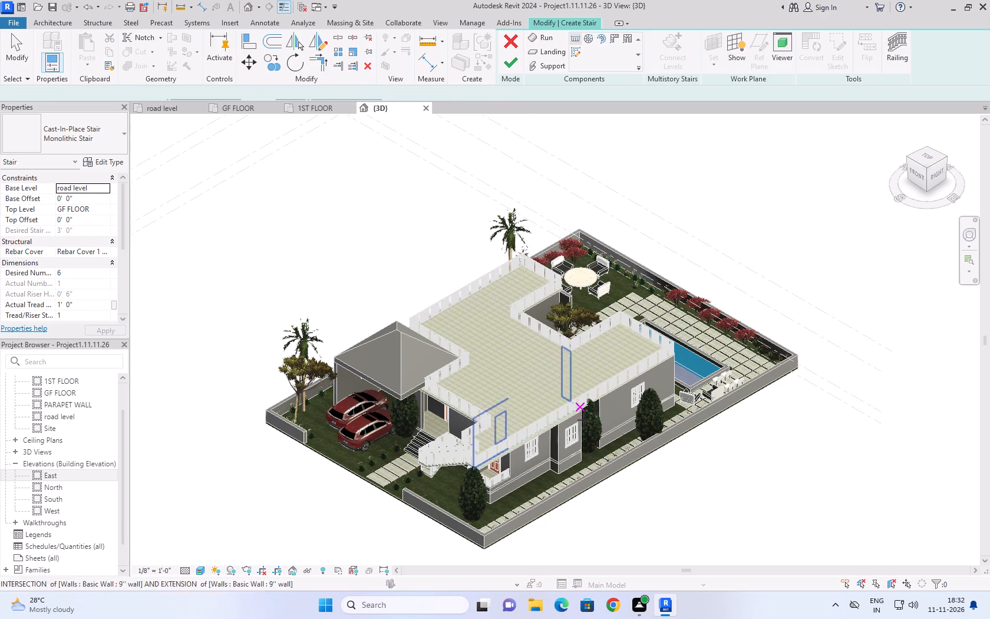
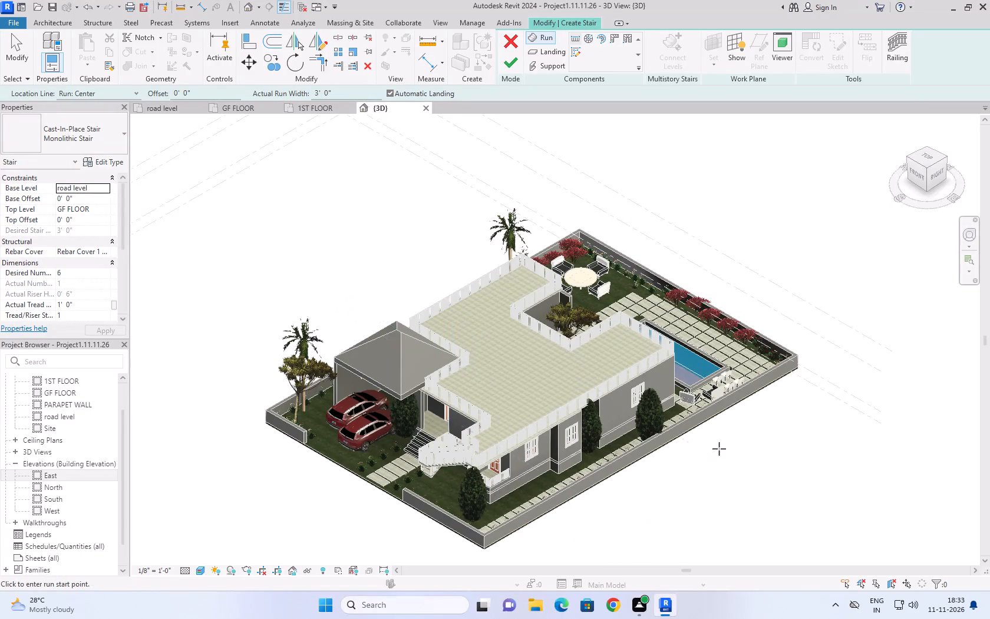
Finish the open stair creation mode and leave nothing selected in the 3D view of the house.
scroll(685, 418, "down", 1)
scroll(659, 541, "up", 2)
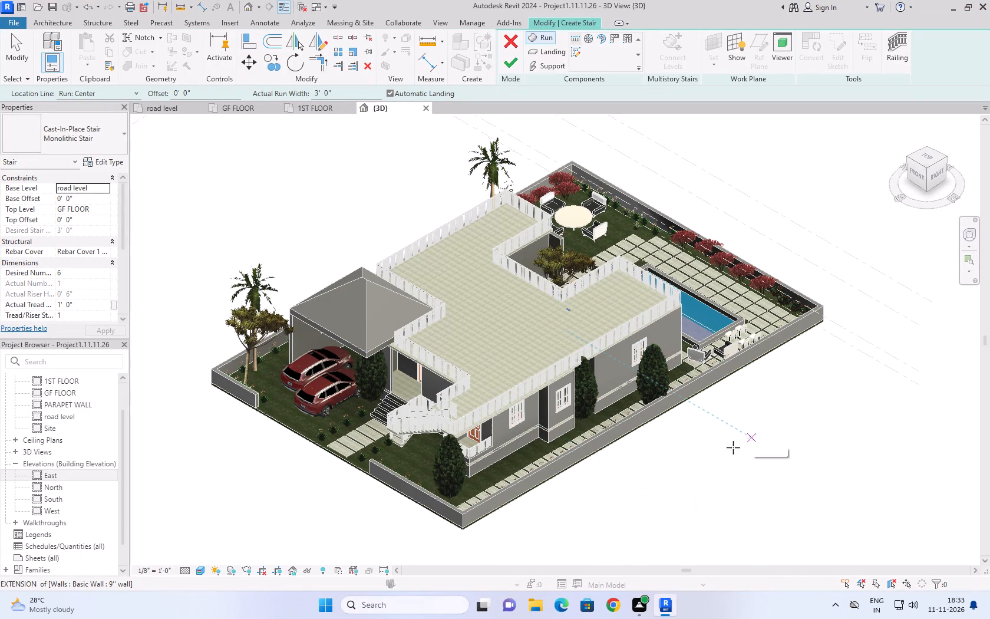
left_click(515, 58)
left_click(540, 304)
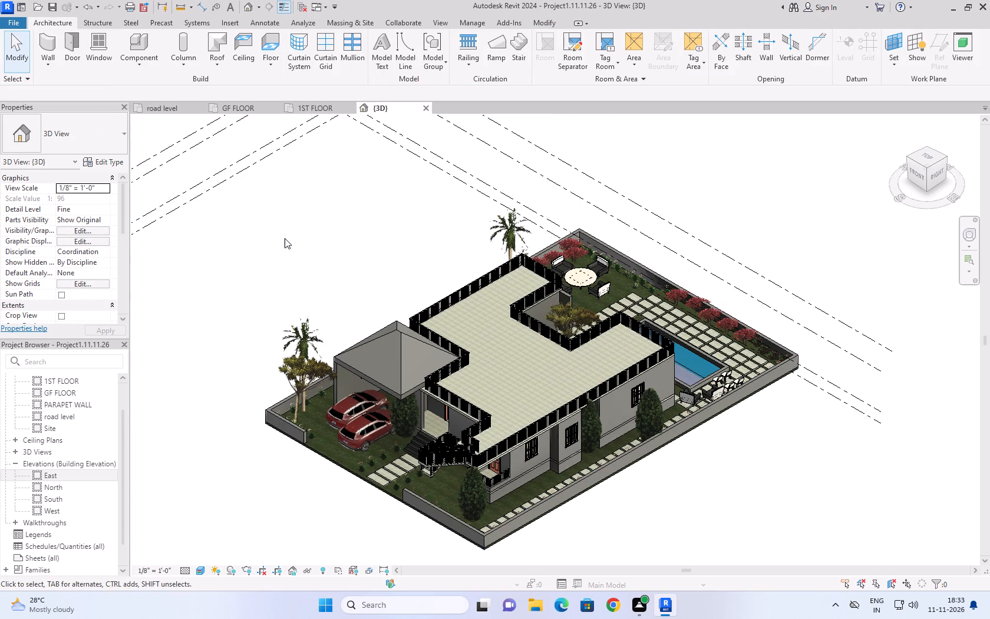
left_click(285, 238)
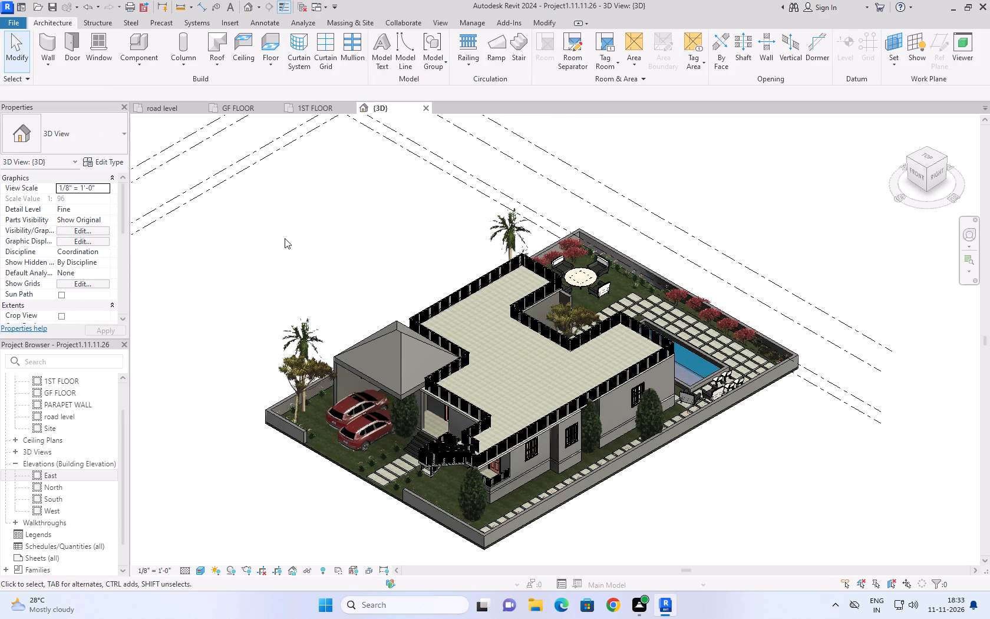
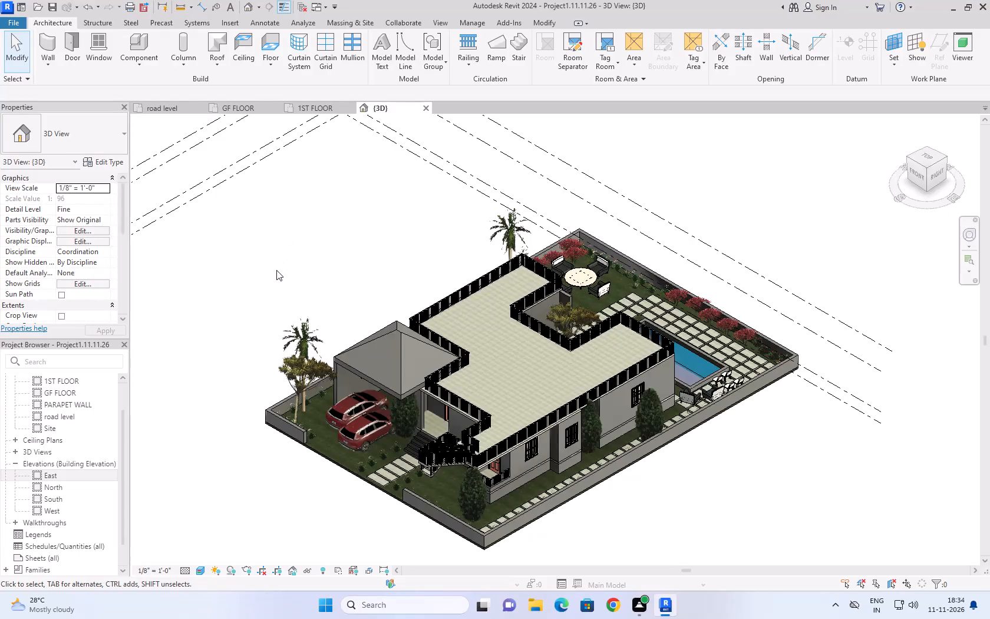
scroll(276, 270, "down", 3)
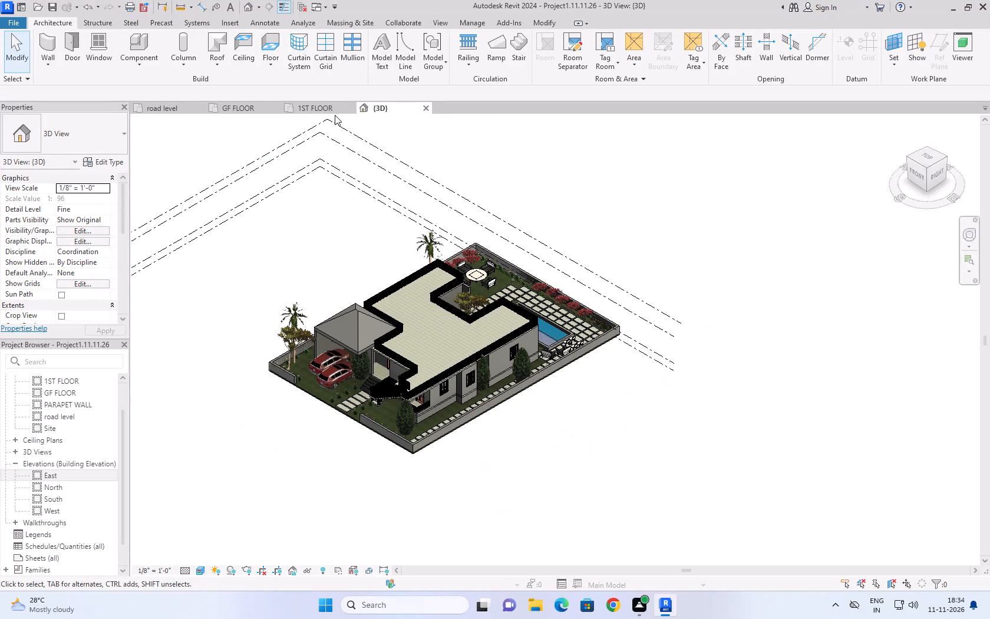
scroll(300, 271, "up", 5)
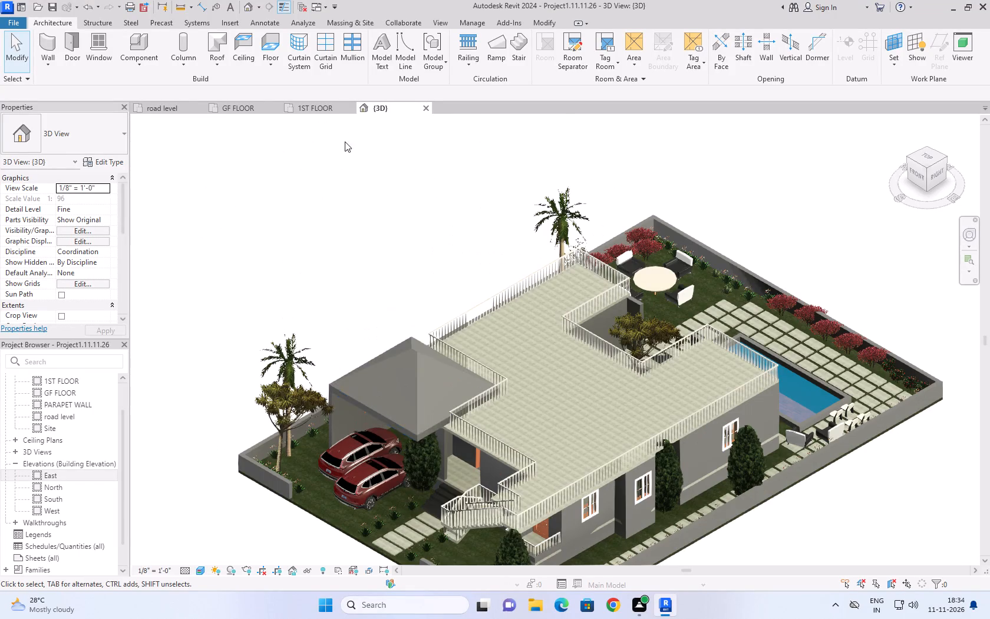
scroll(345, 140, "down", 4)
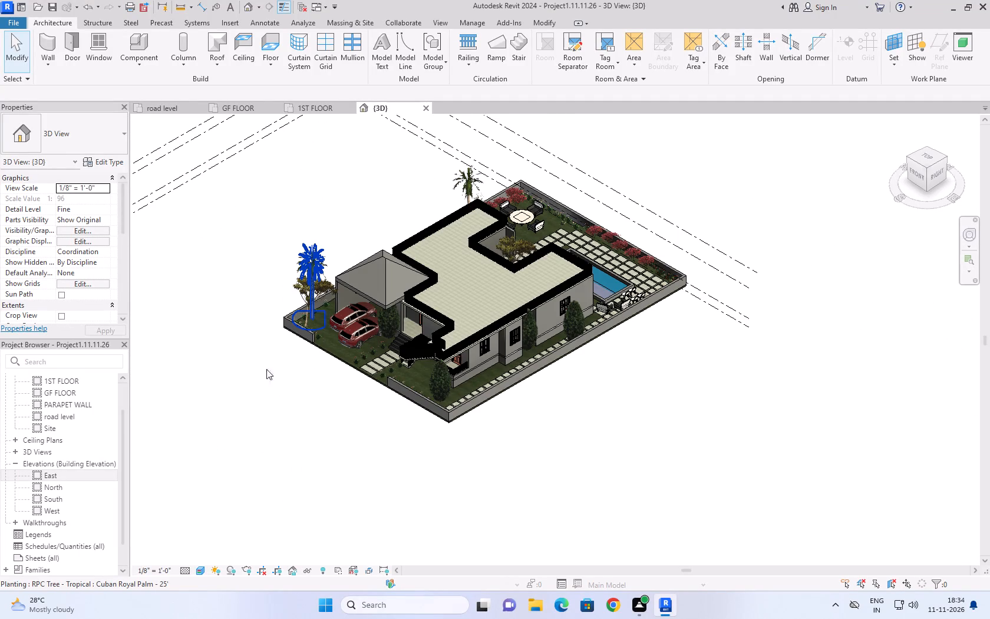
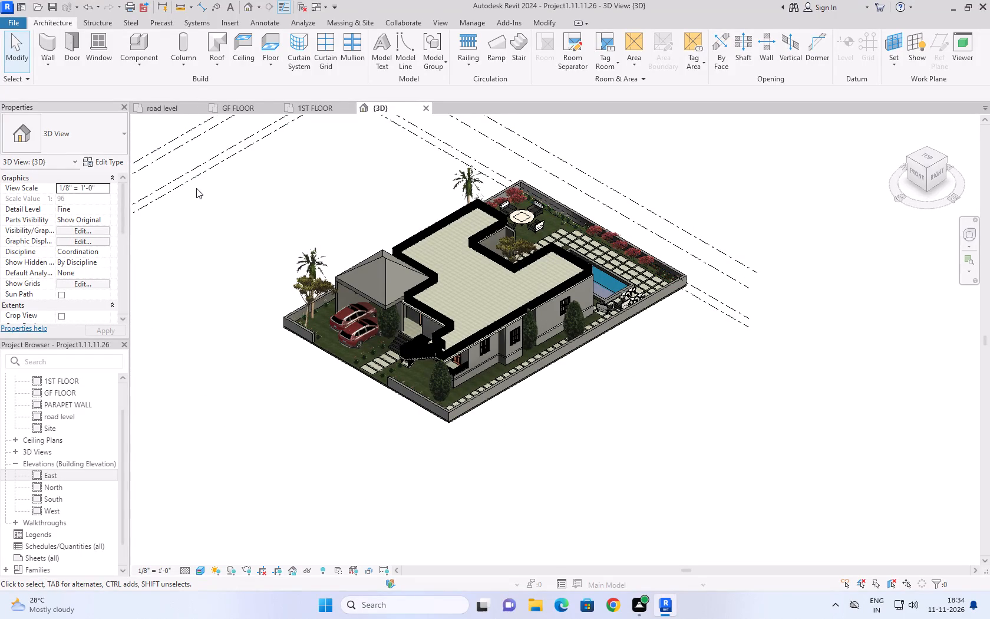
Look through the road level, GF FLOOR, 1ST FLOOR and 3D views, finishing with an overall look at the road level plan.
left_click(176, 107)
left_click(258, 107)
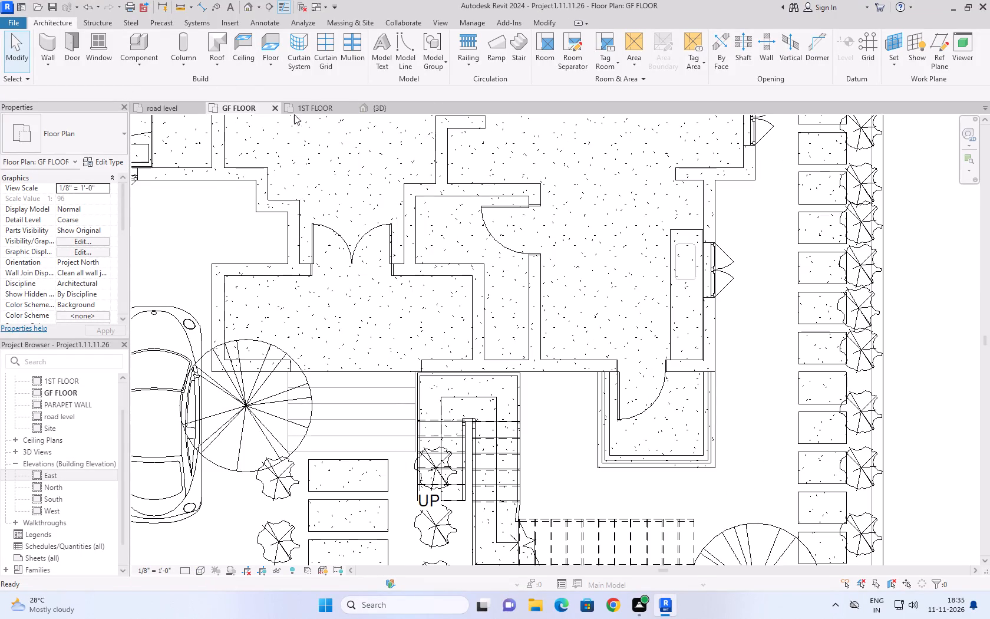
left_click(318, 104)
left_click(395, 106)
left_click(324, 102)
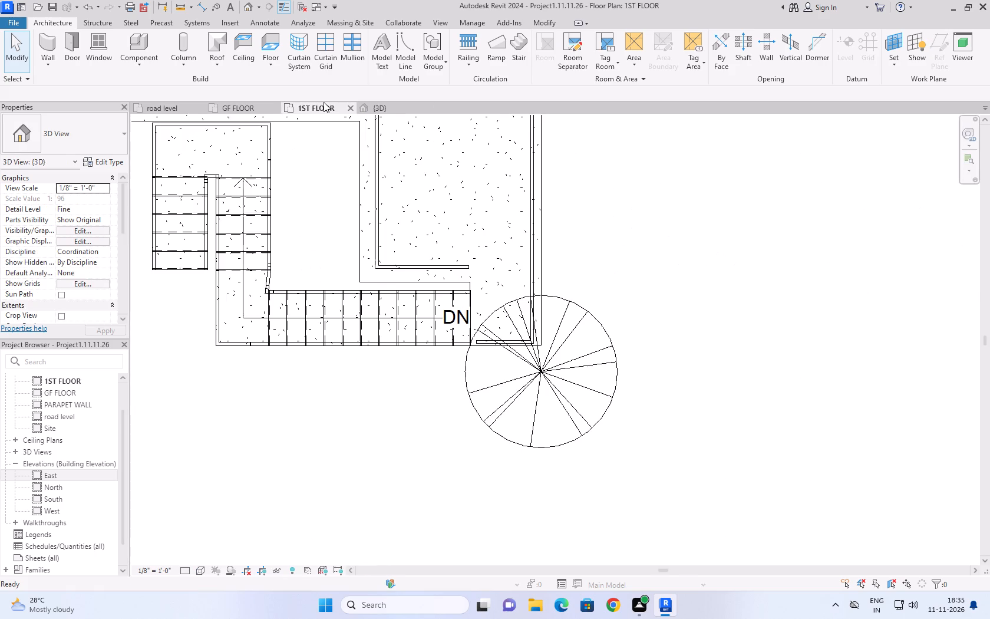
left_click(245, 113)
left_click(176, 106)
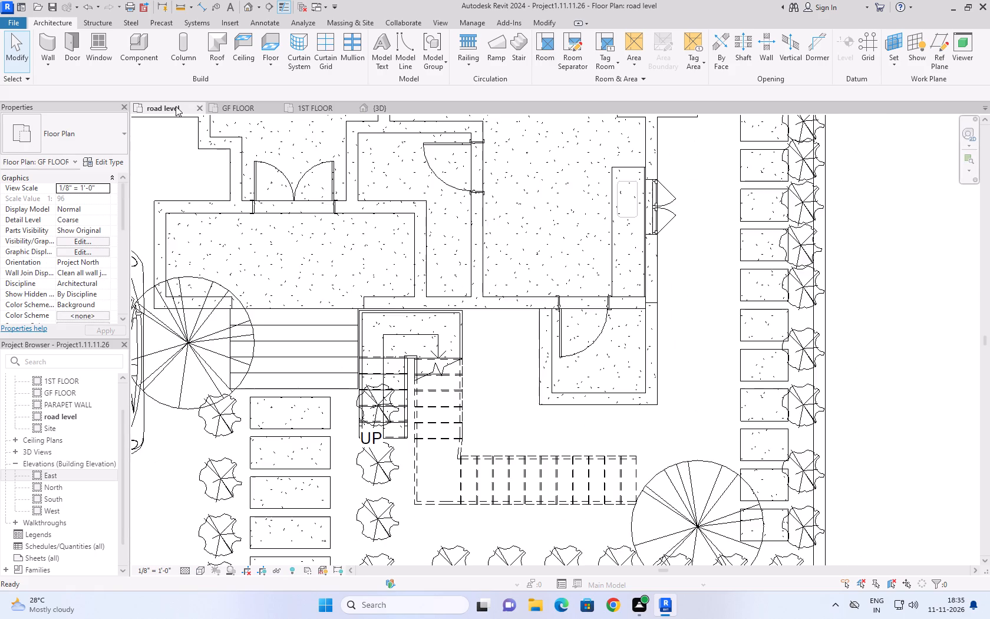
scroll(252, 192, "down", 10)
scroll(415, 338, "down", 5)
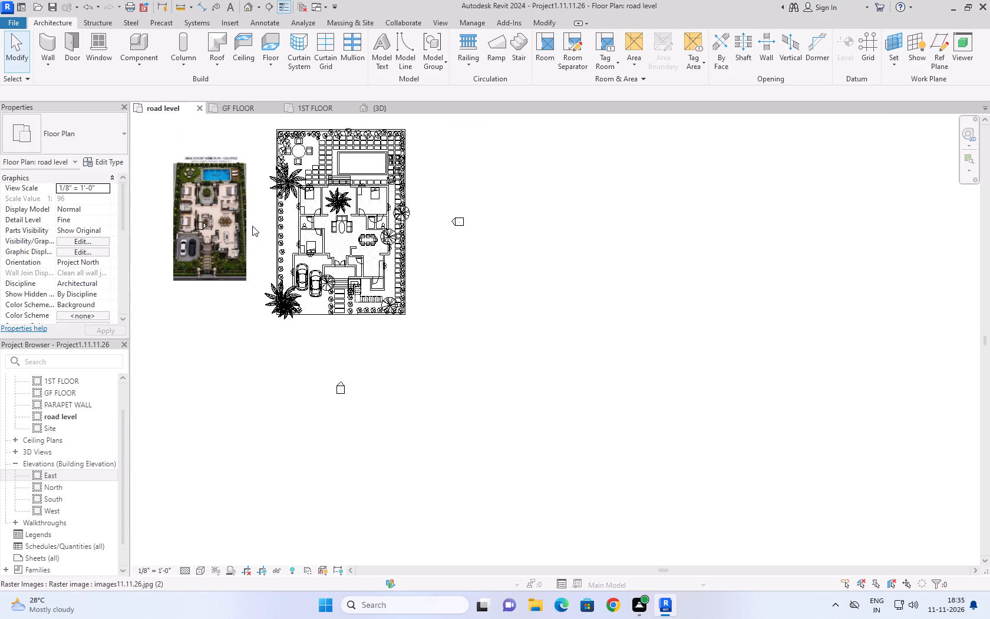
middle_click_drag(261, 144, 250, 188)
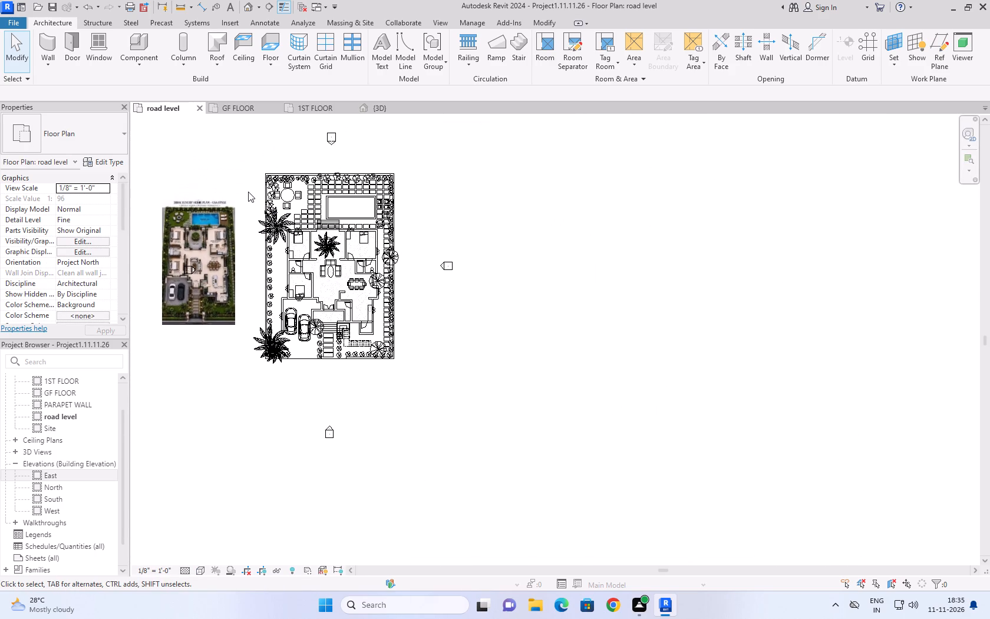
Move the South elevation marker closer to the plot's front boundary in the road level plan.
scroll(248, 192, "up", 2)
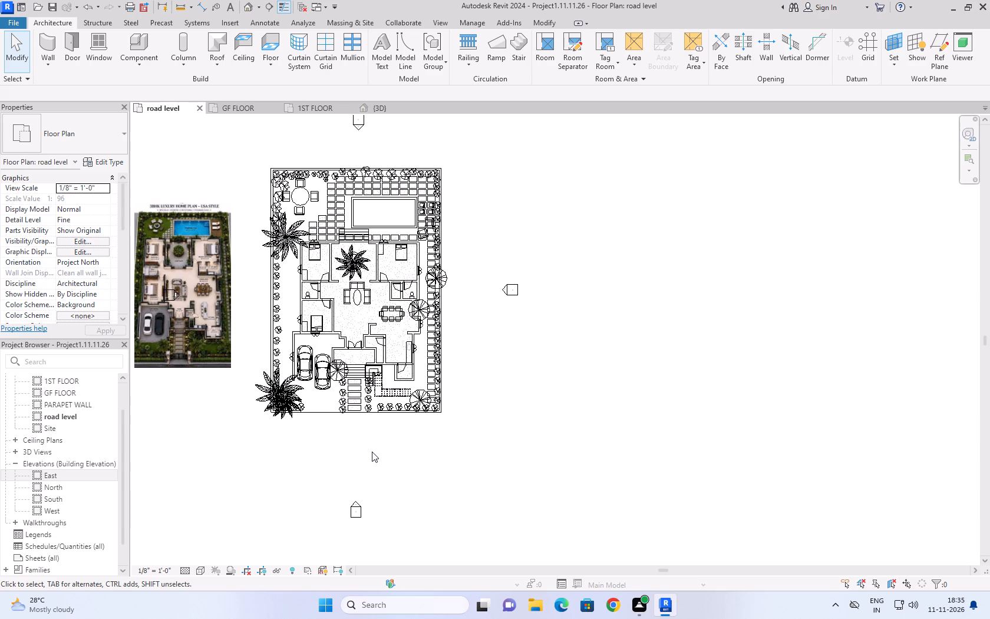
scroll(312, 447, "up", 2)
middle_click_drag(315, 437, 315, 455)
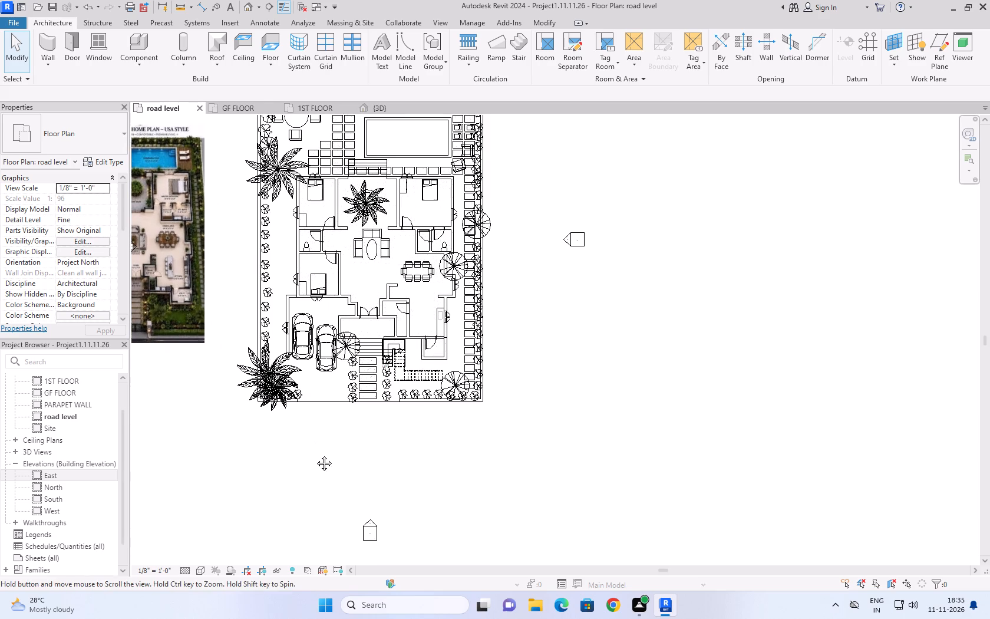
middle_click_drag(315, 455, 315, 467)
scroll(380, 489, "down", 3)
left_click_drag(354, 506, 364, 521)
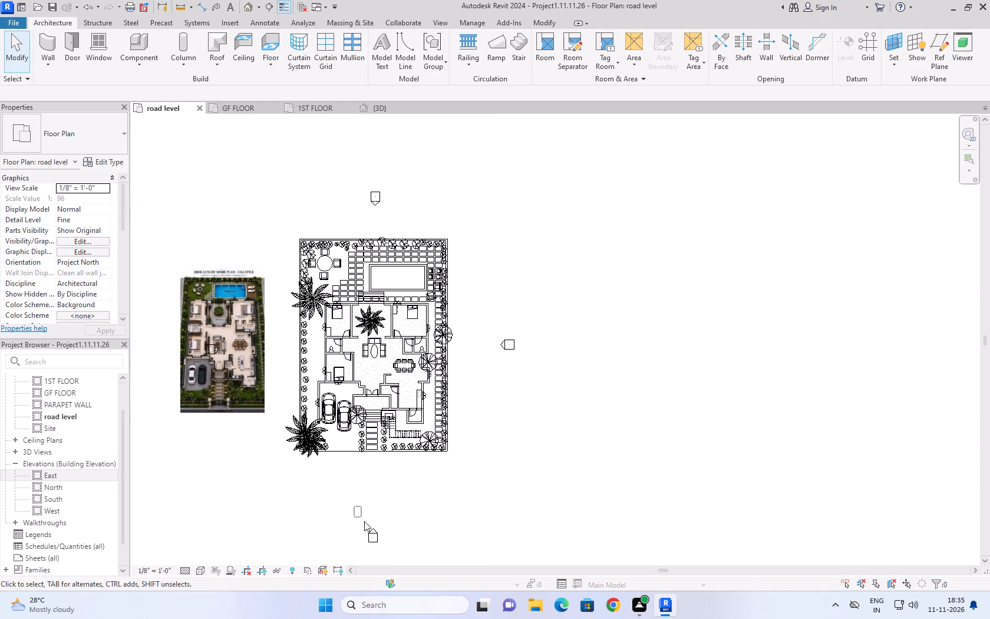
left_click_drag(364, 521, 404, 557)
left_click_drag(374, 536, 372, 491)
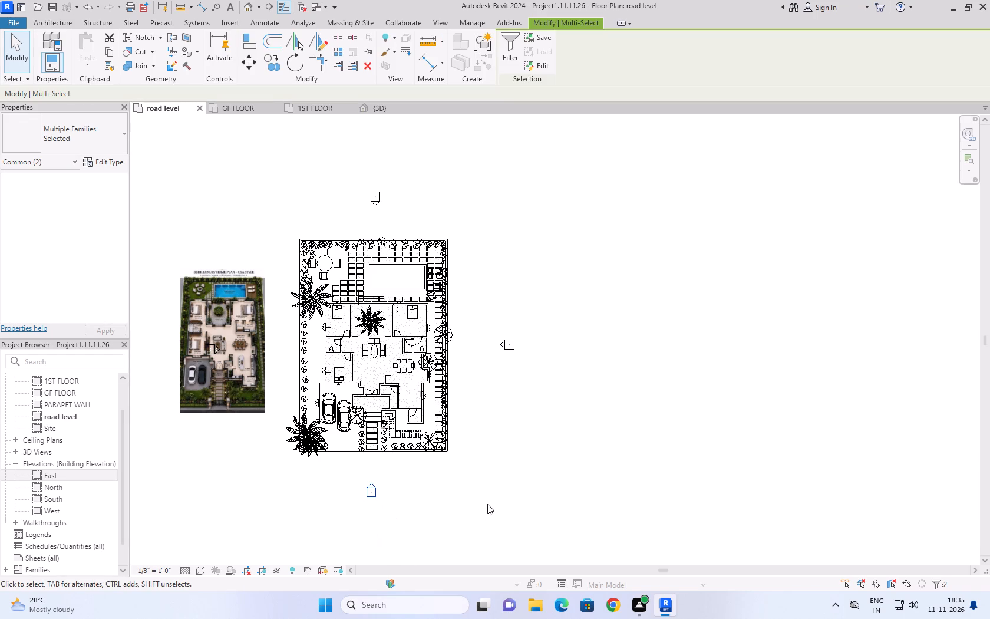
left_click(491, 495)
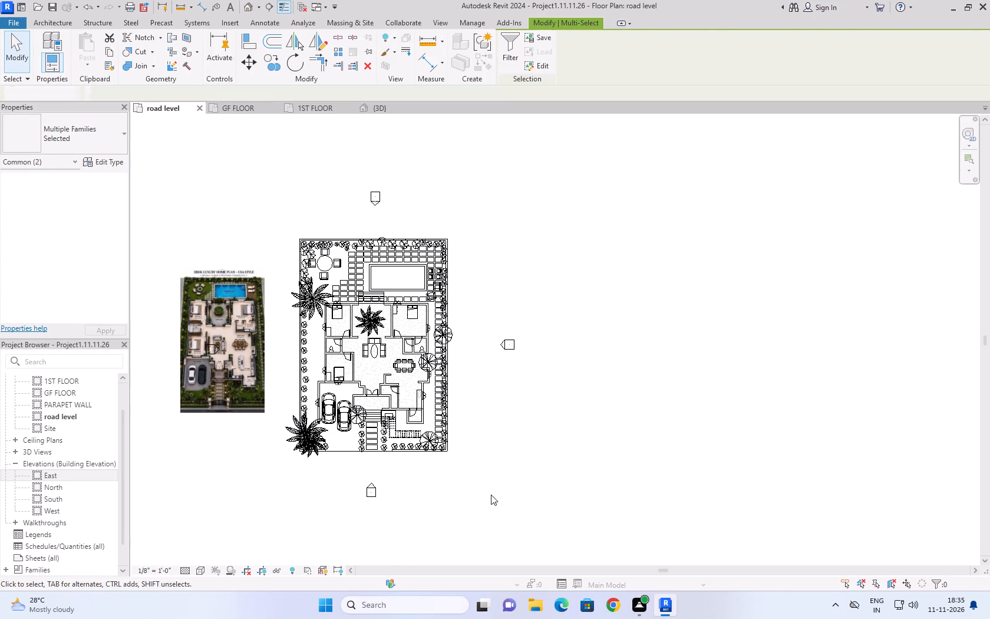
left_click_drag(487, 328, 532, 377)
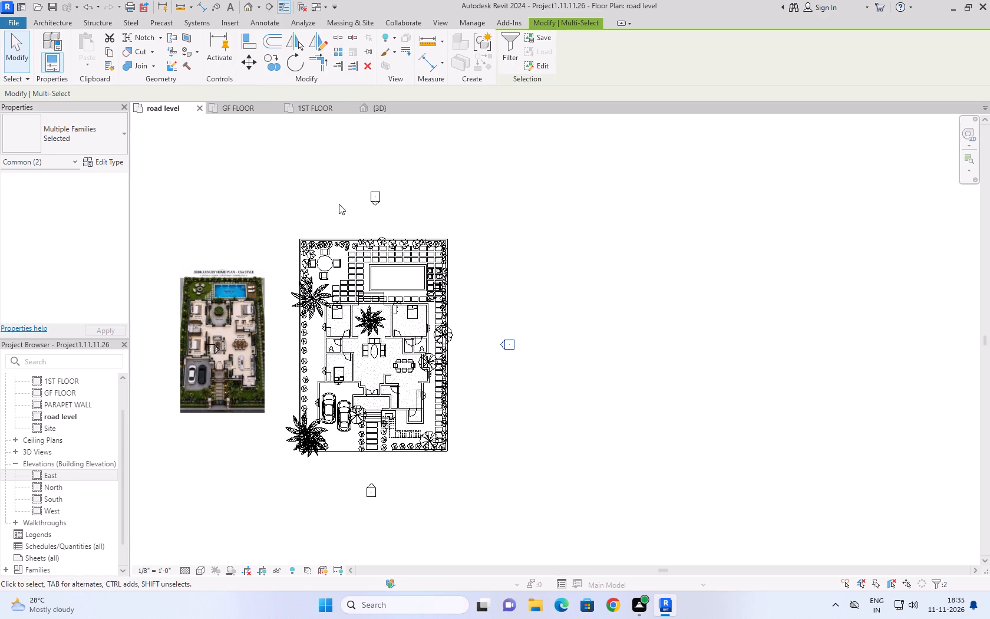
Move the reference house plan image from the west side of the plot to the east, beyond the East elevation marker.
scroll(352, 219, "down", 2)
scroll(213, 285, "up", 5)
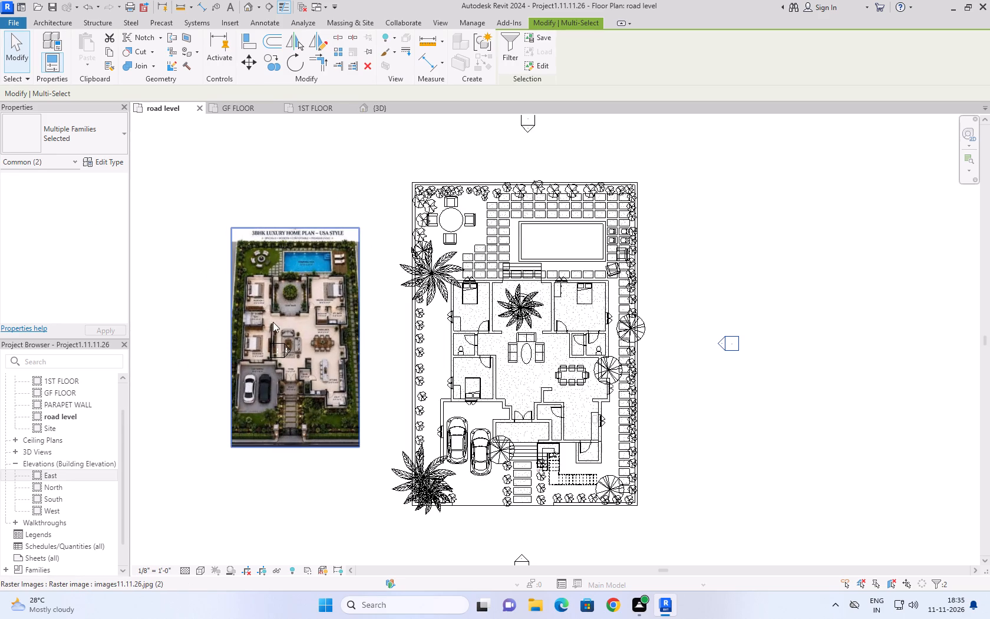
left_click_drag(253, 324, 609, 307)
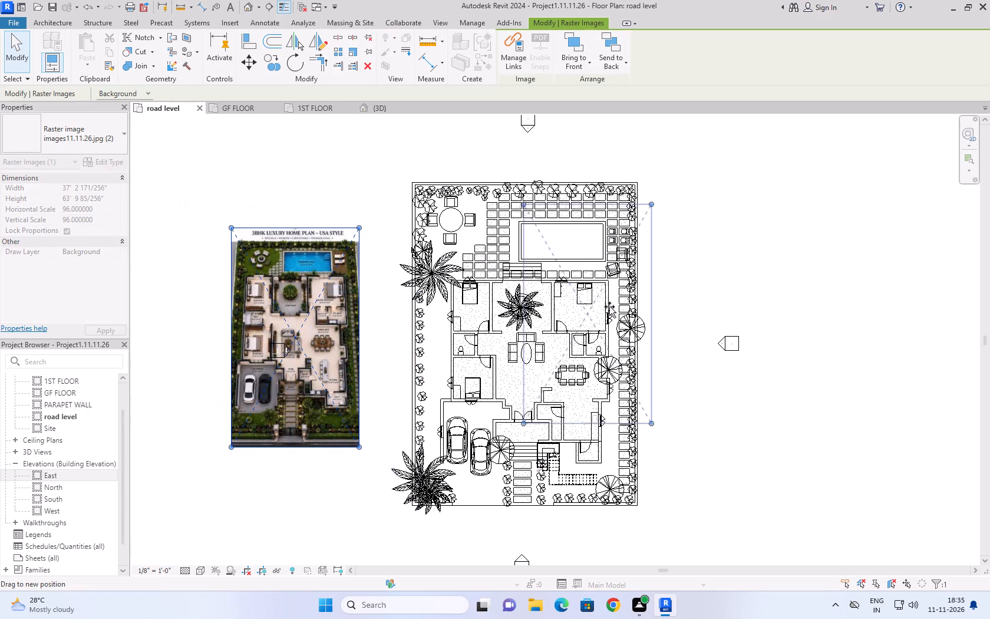
left_click_drag(609, 307, 808, 266)
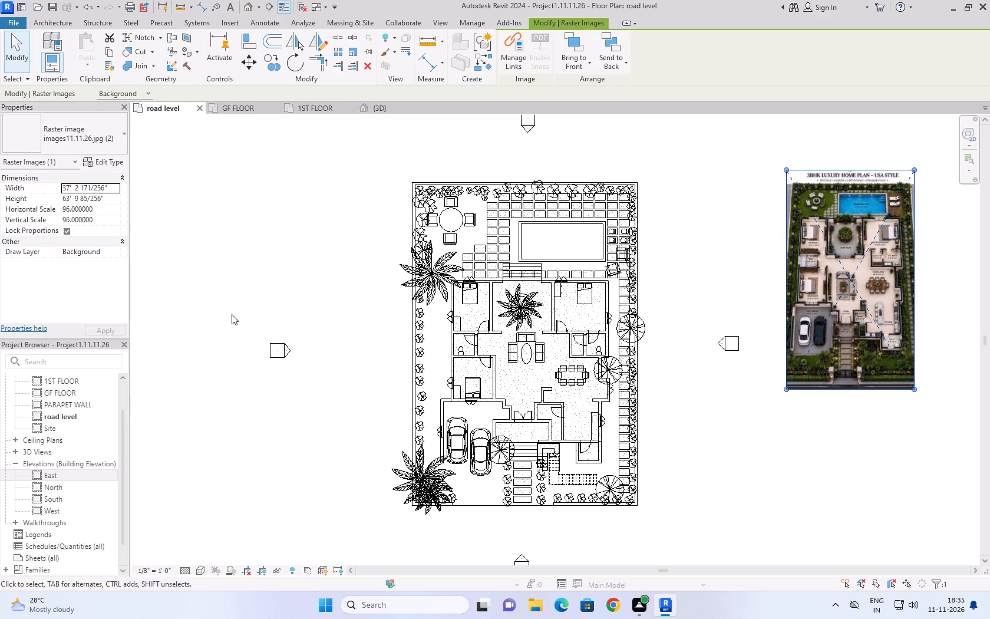
Move the West elevation marker closer to the plot's west boundary.
left_click_drag(232, 309, 331, 422)
left_click_drag(279, 352, 284, 348)
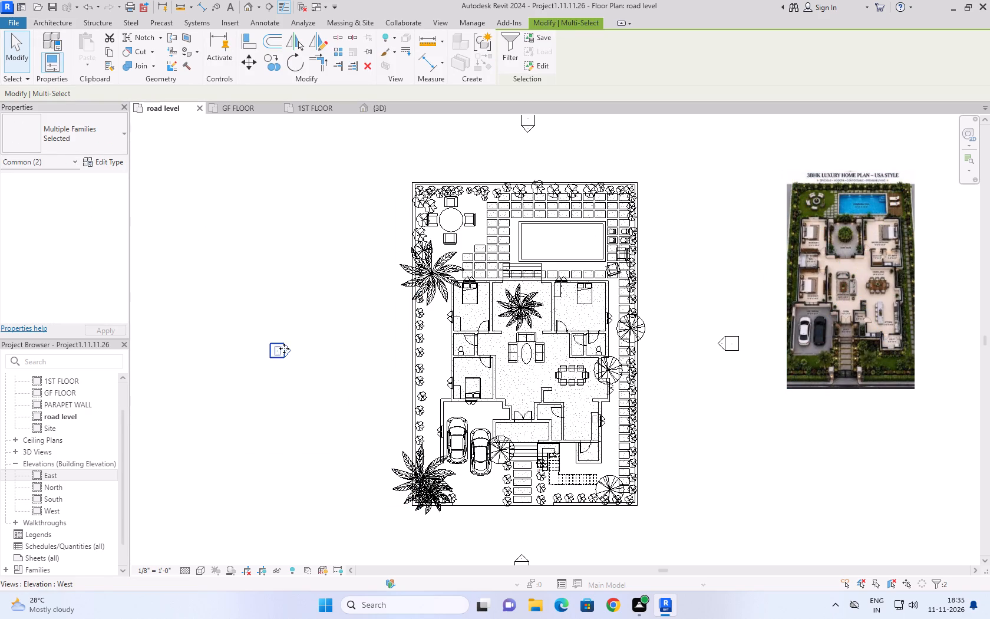
left_click_drag(284, 348, 324, 346)
middle_click_drag(346, 367, 297, 394)
scroll(298, 394, "down", 3)
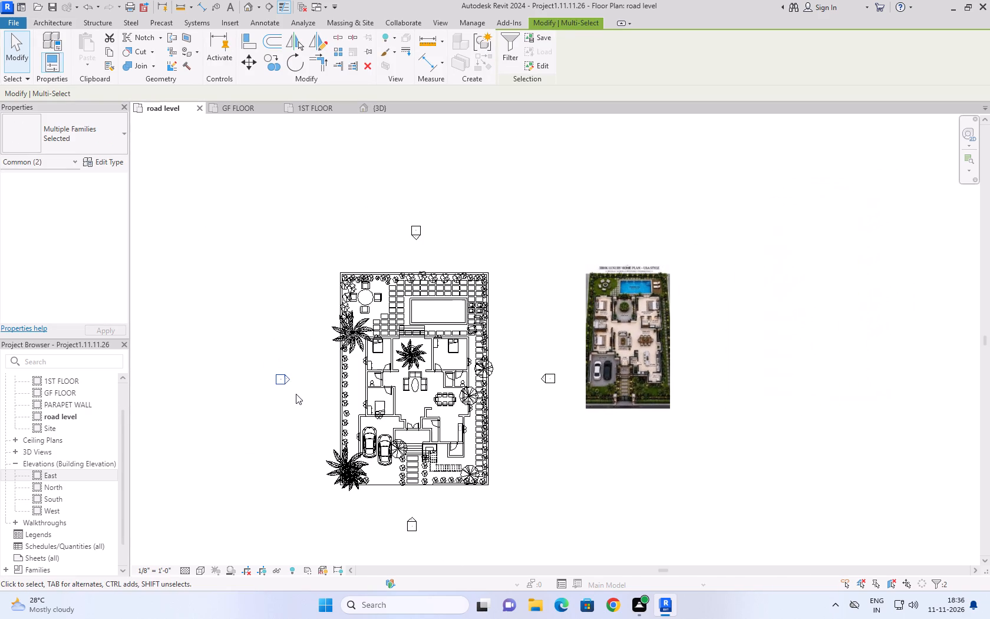
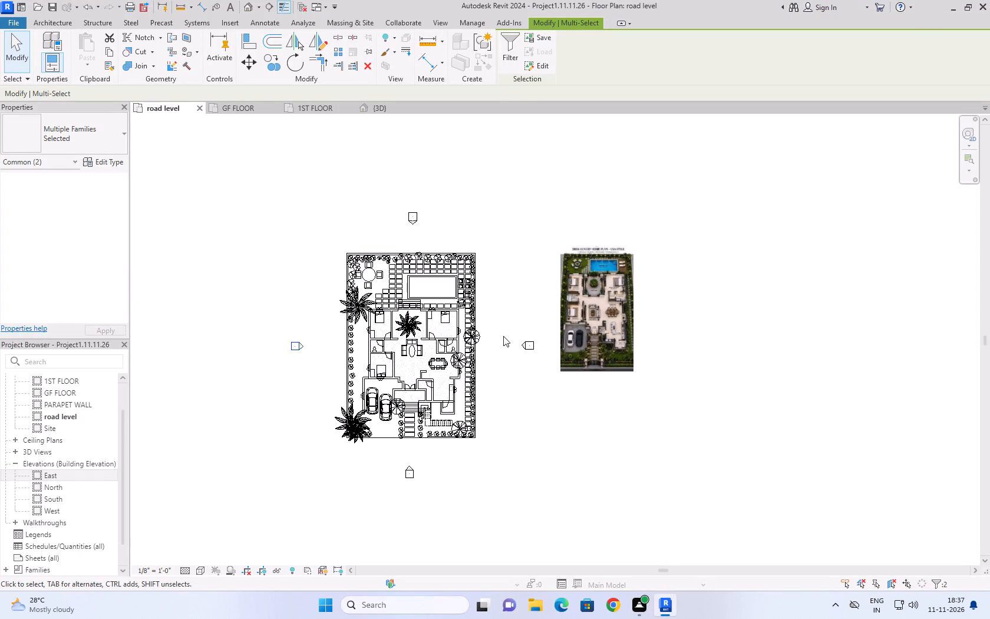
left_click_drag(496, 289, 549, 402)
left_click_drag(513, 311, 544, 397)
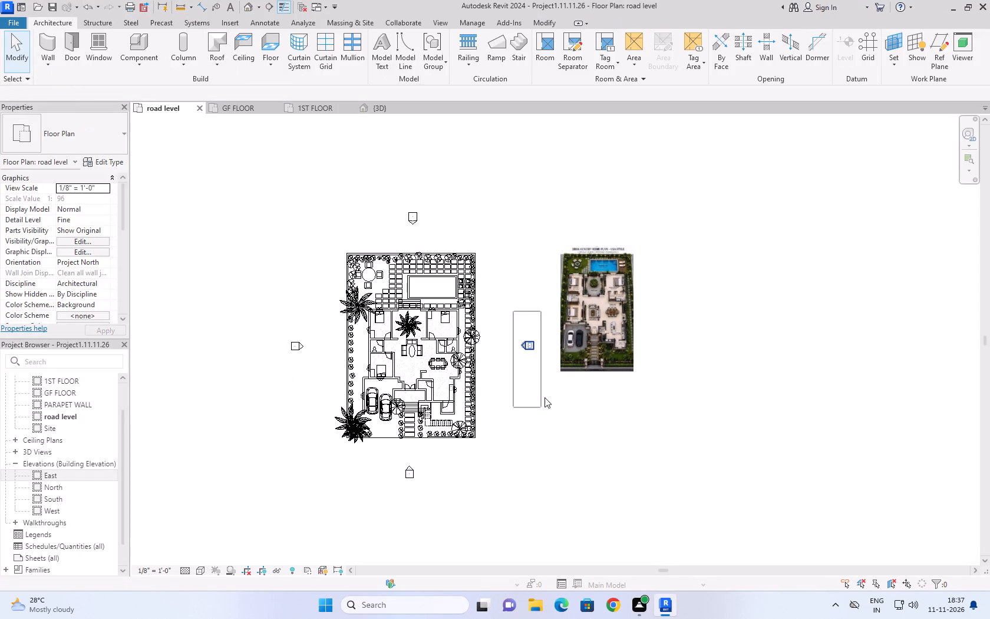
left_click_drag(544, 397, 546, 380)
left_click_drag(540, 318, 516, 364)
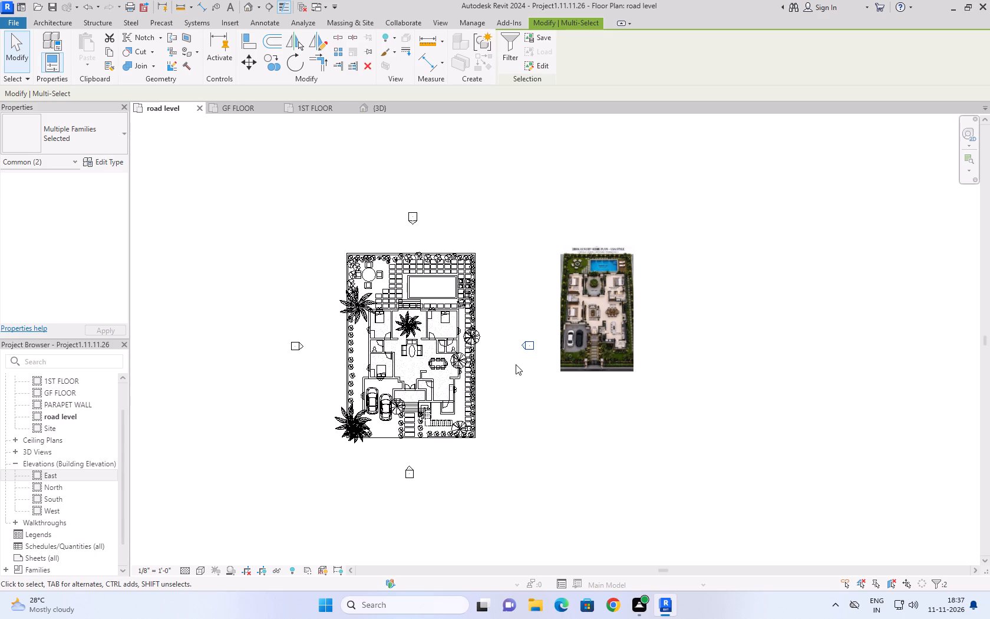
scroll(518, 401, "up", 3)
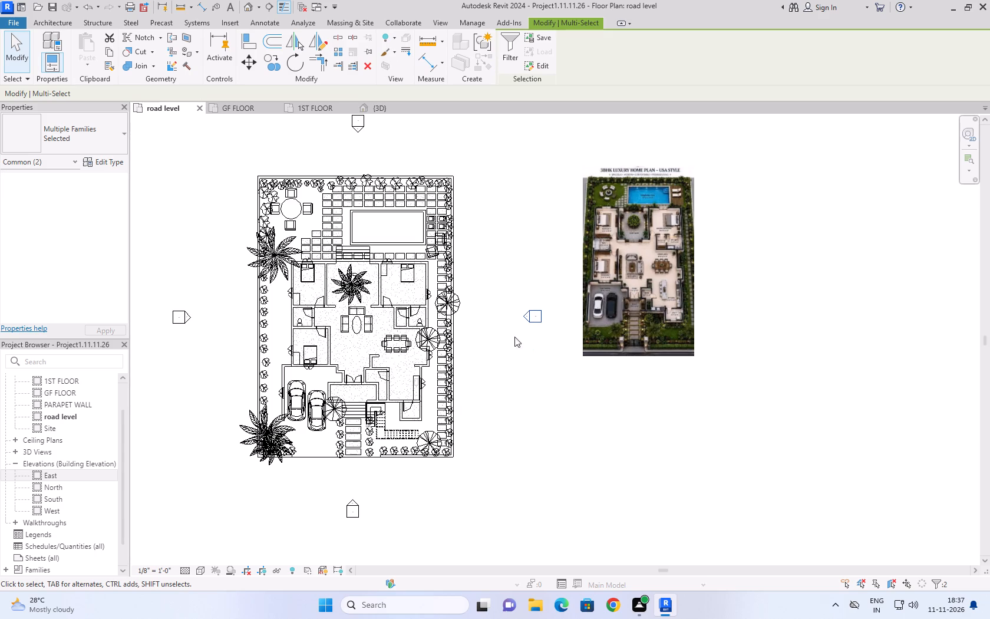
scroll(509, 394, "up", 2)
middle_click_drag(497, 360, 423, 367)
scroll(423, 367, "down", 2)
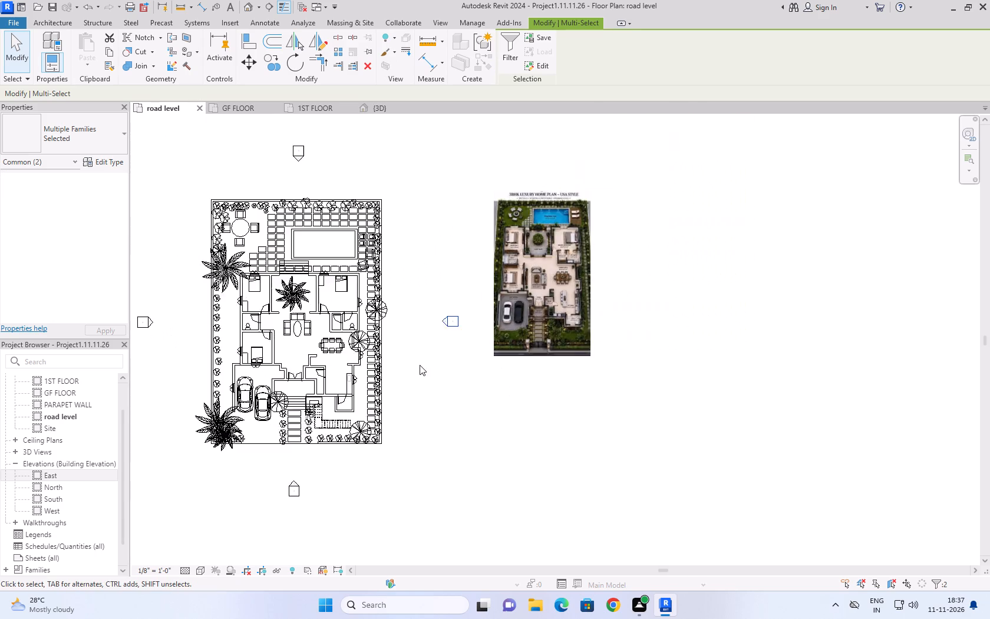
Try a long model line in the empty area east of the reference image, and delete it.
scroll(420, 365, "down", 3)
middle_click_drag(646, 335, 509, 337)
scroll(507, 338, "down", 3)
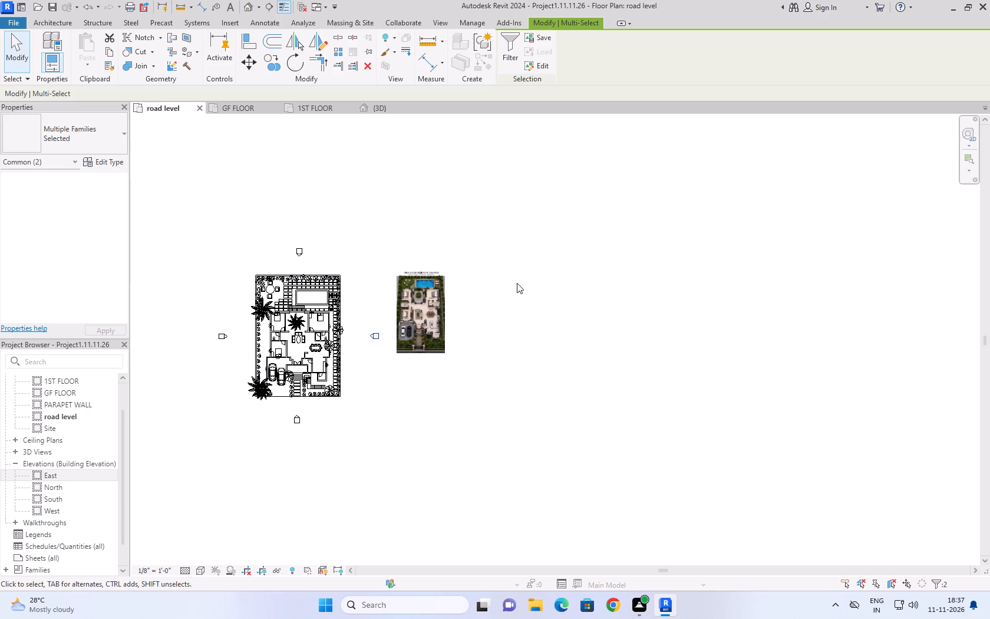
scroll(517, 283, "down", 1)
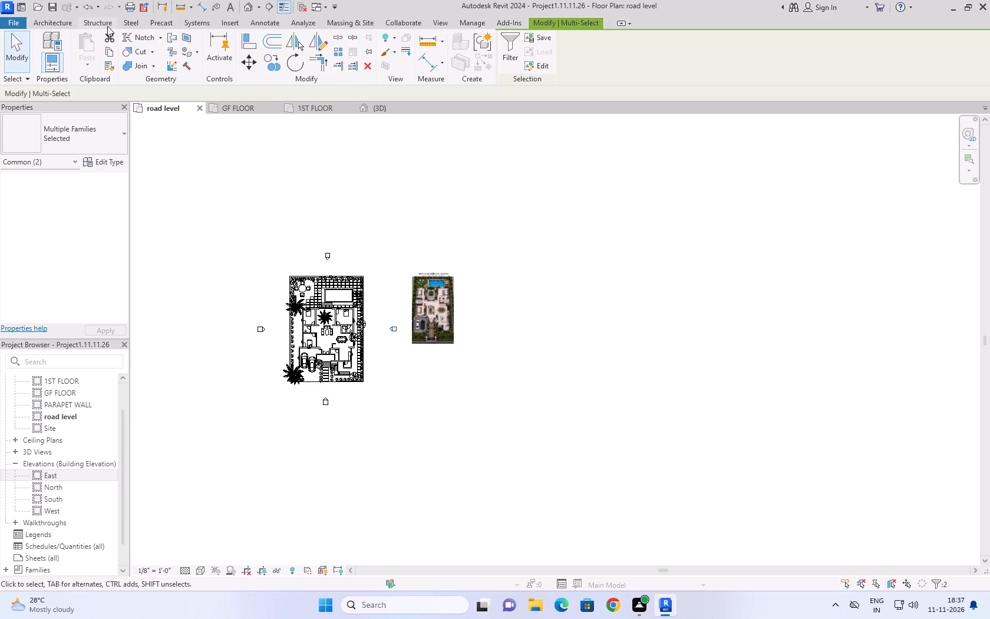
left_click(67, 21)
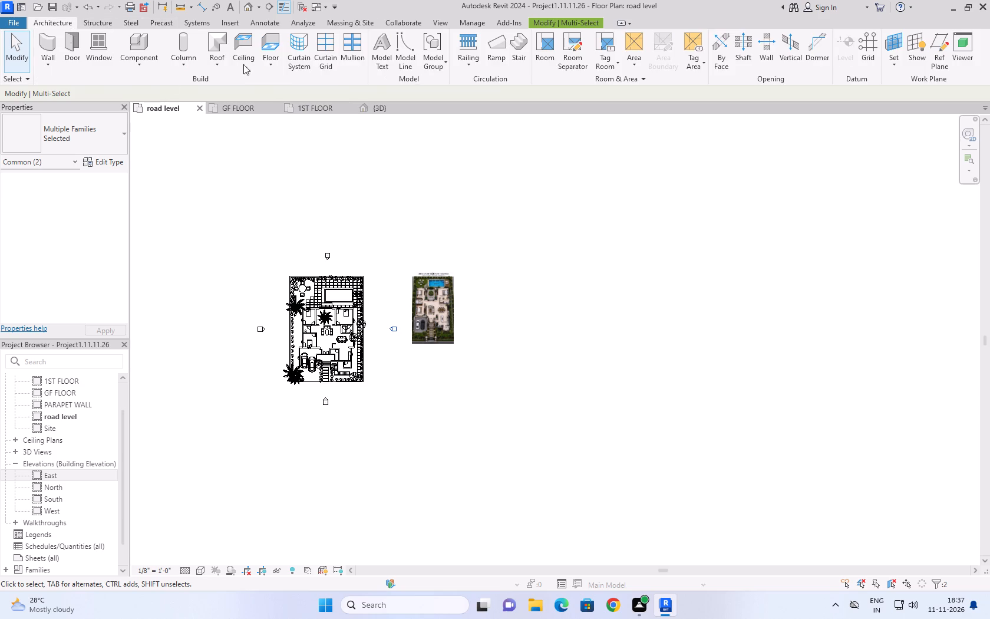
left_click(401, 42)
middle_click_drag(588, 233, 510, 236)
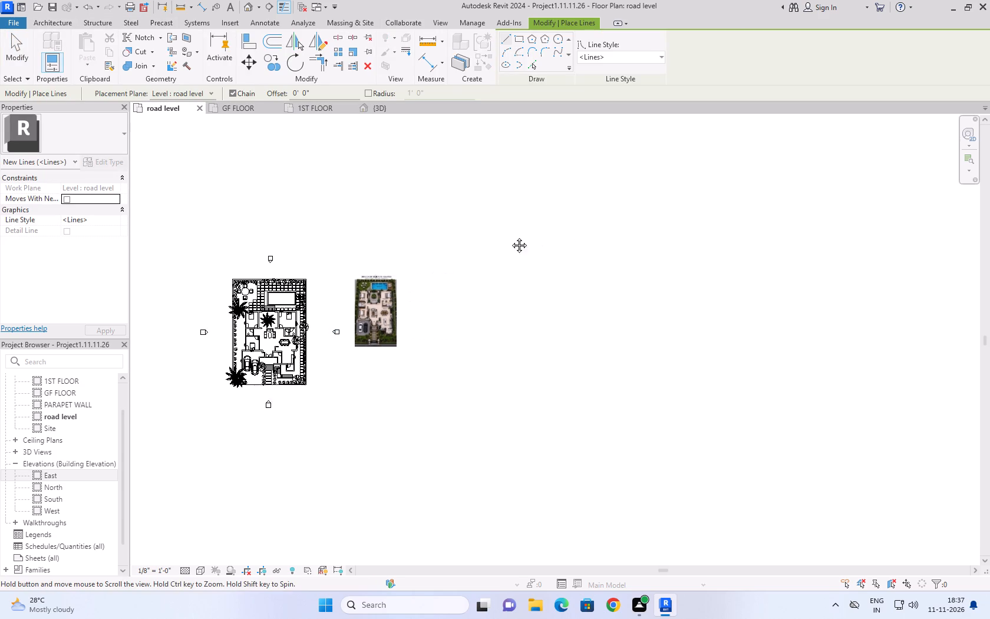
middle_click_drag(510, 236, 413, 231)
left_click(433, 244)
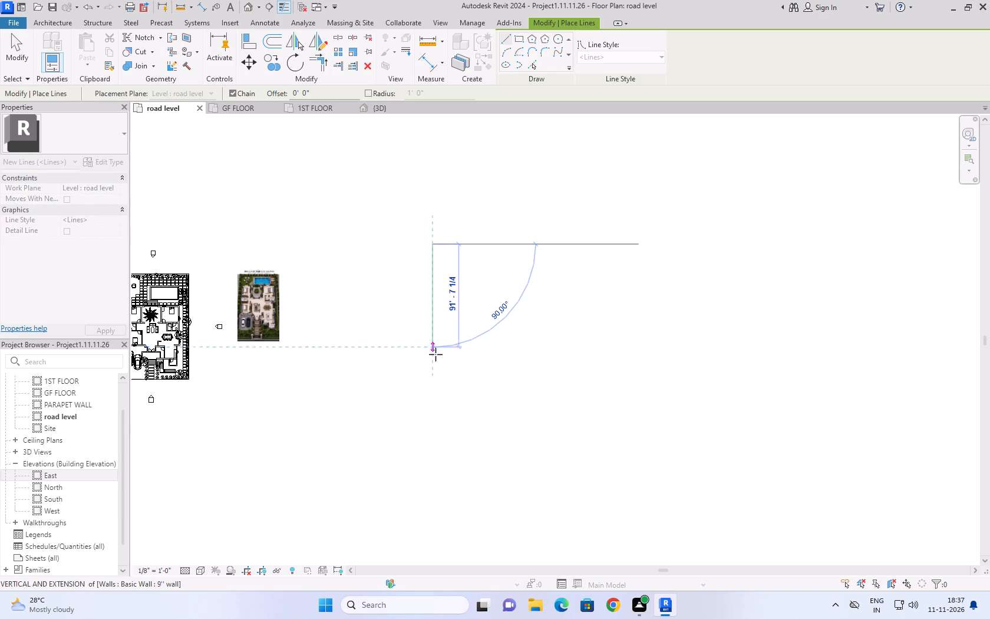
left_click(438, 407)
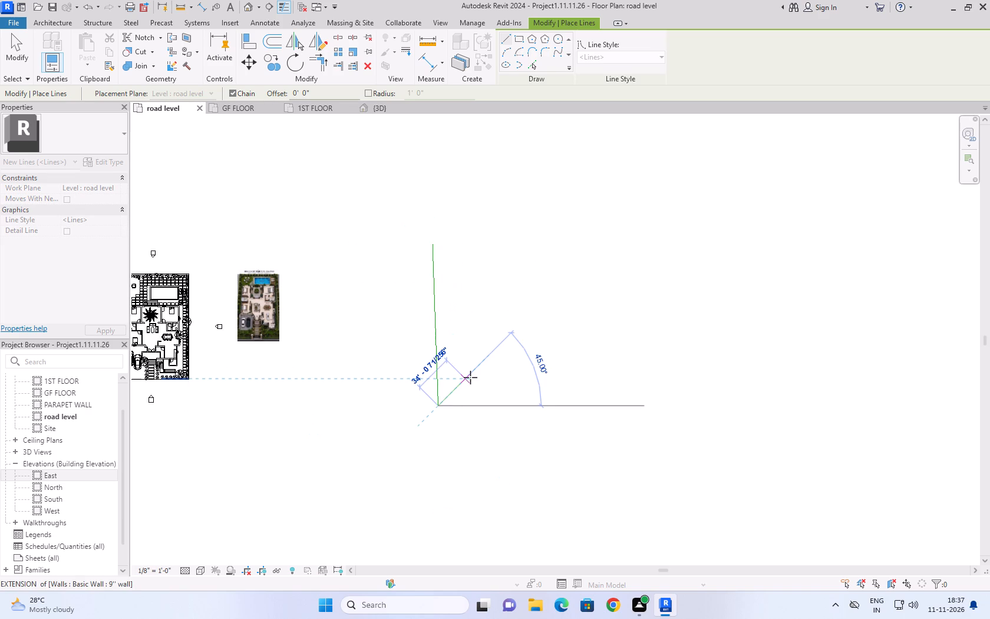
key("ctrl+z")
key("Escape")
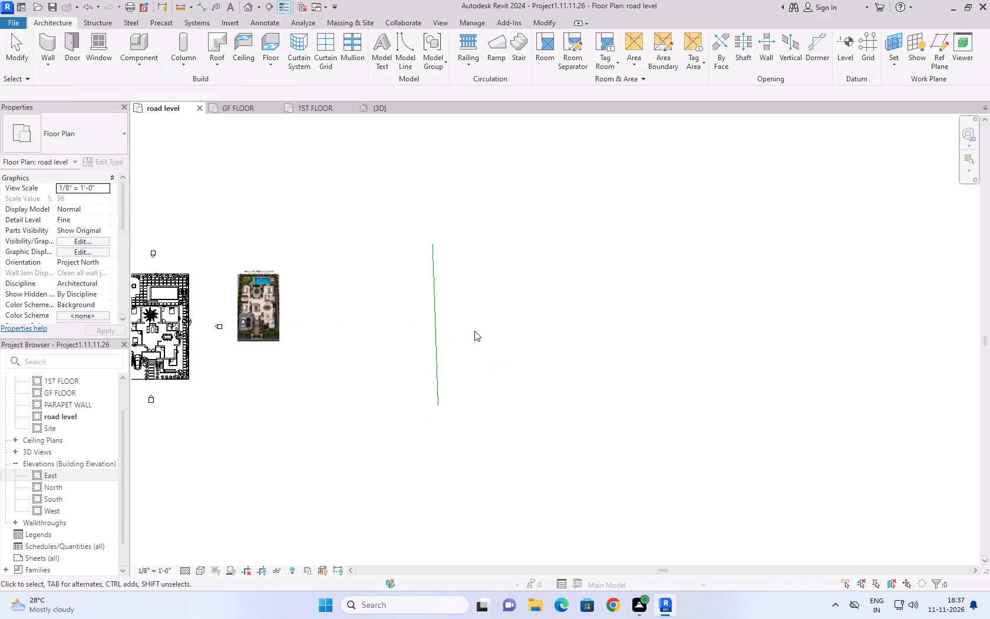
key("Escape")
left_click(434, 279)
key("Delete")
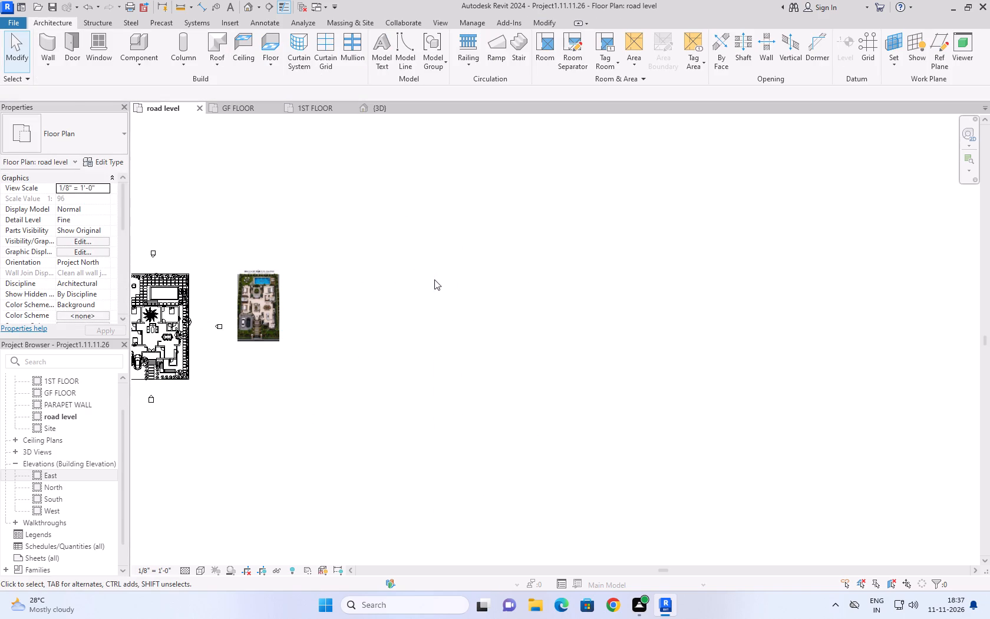
Draw a long vertical model line east of the reference image, with a rectangular plot 68' wide and about 16' deep at its lower end.
left_click(398, 47)
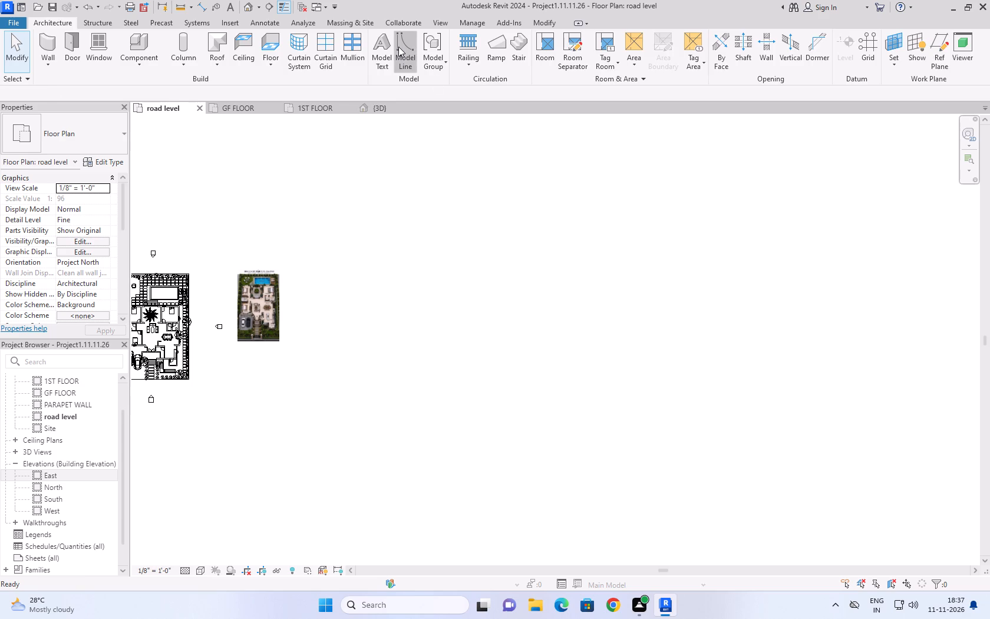
left_click(457, 234)
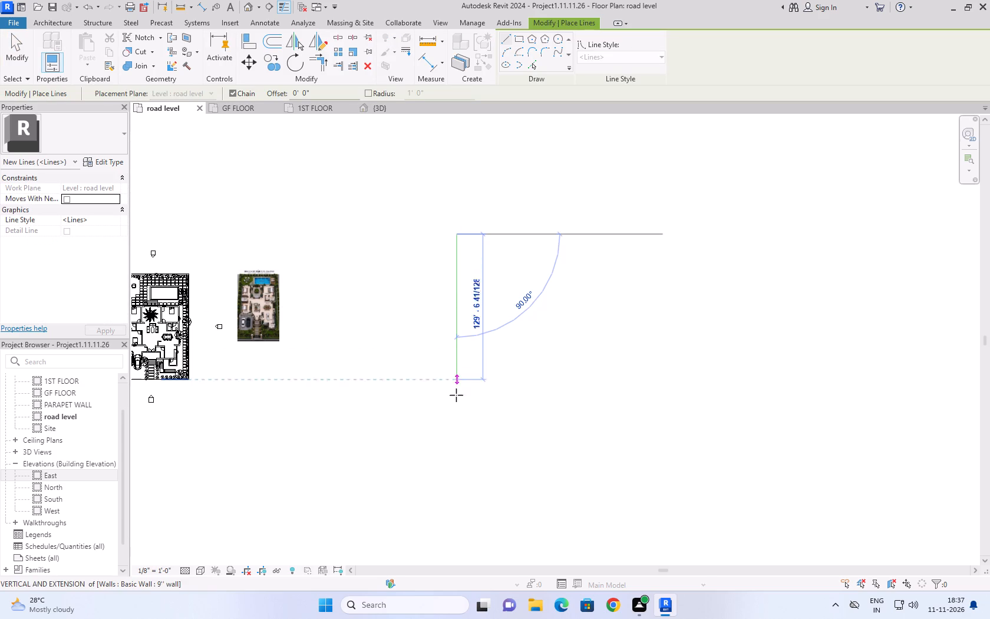
left_click(455, 429, "shift")
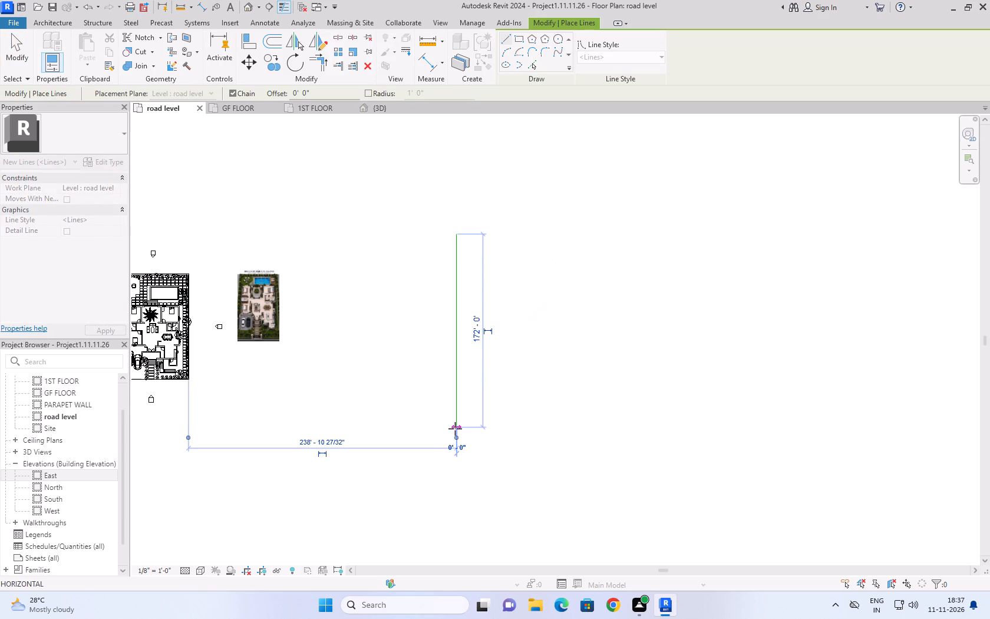
left_click(533, 429)
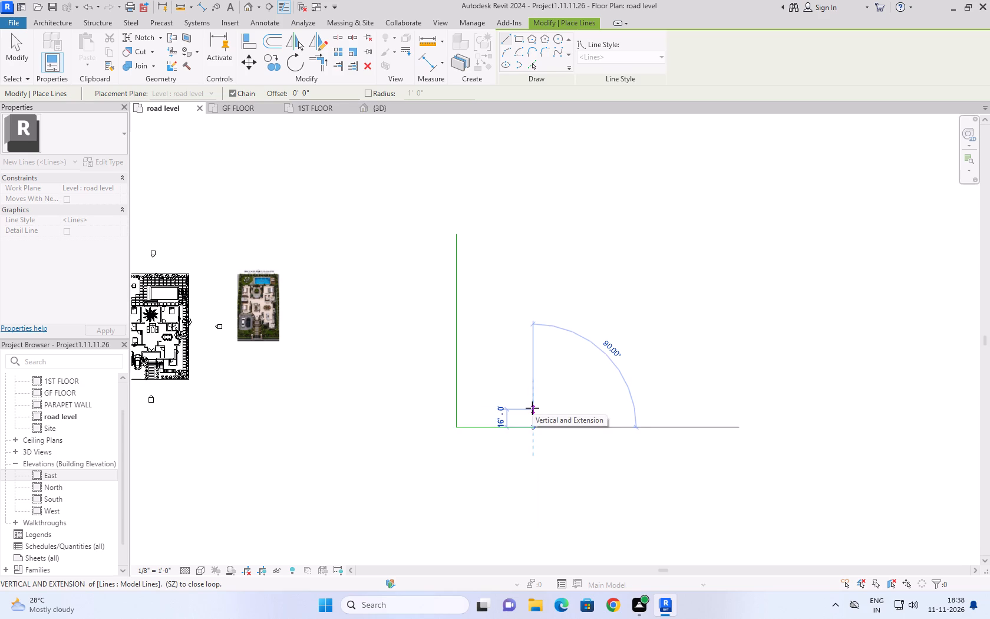
left_click(532, 408)
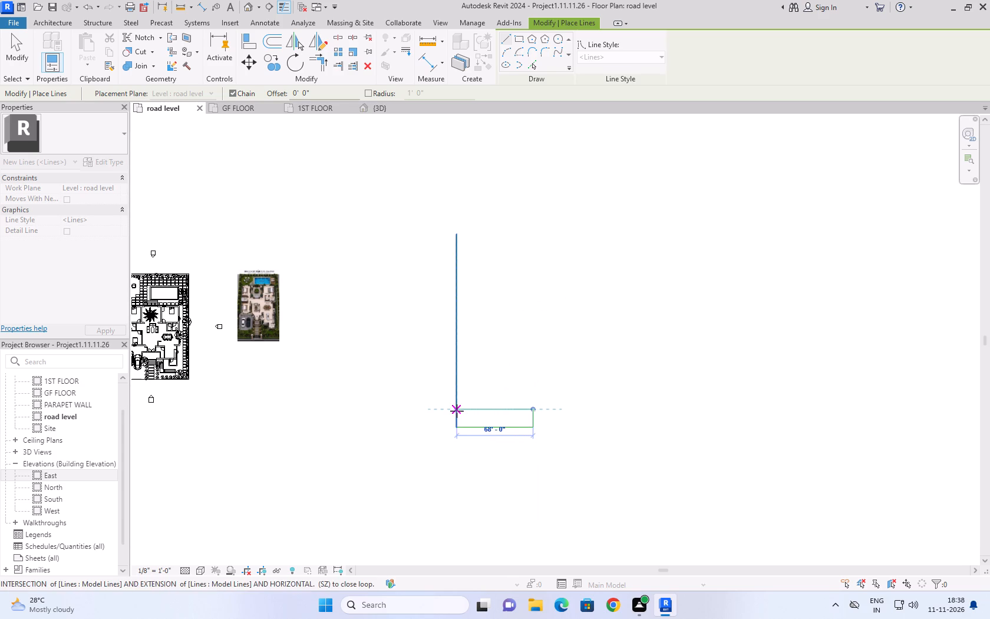
left_click(457, 411)
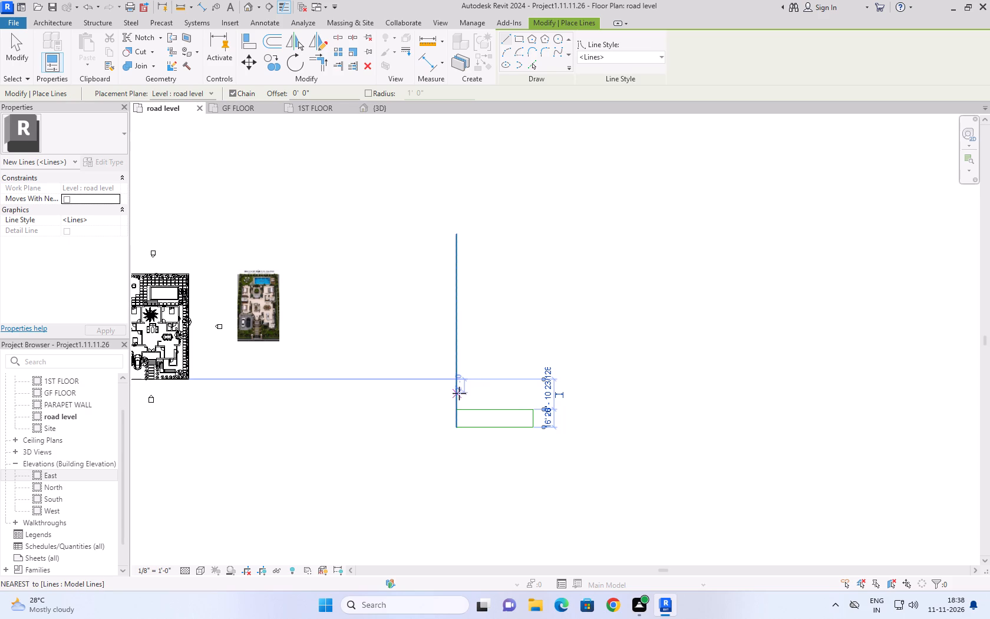
Draw three more 68' wide rectangular plots up along the vertical line, separated by gaps, with the topmost about 32' deep.
left_click(458, 393)
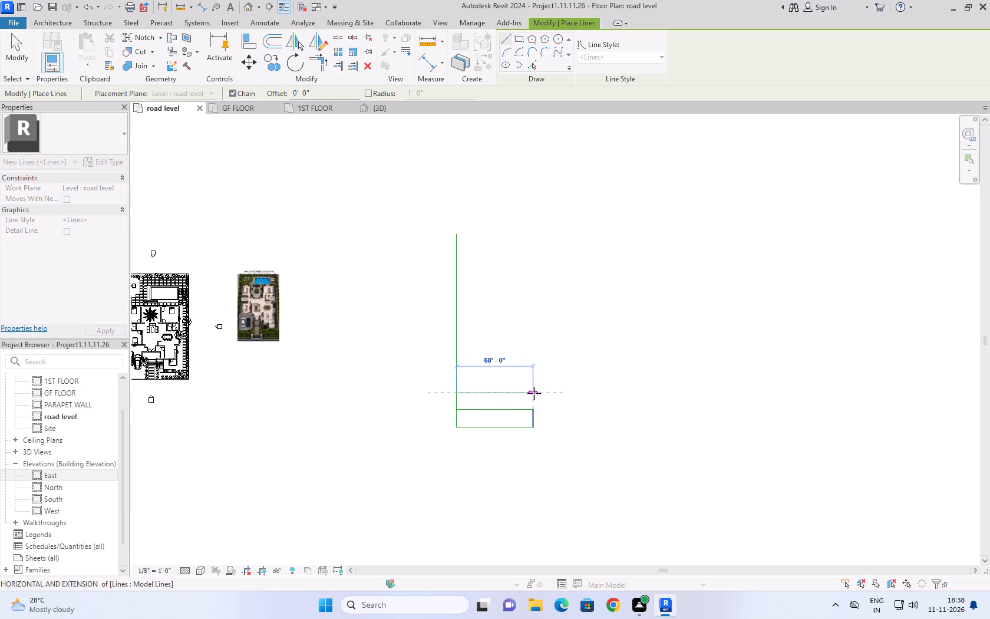
left_click(534, 393)
left_click(534, 369)
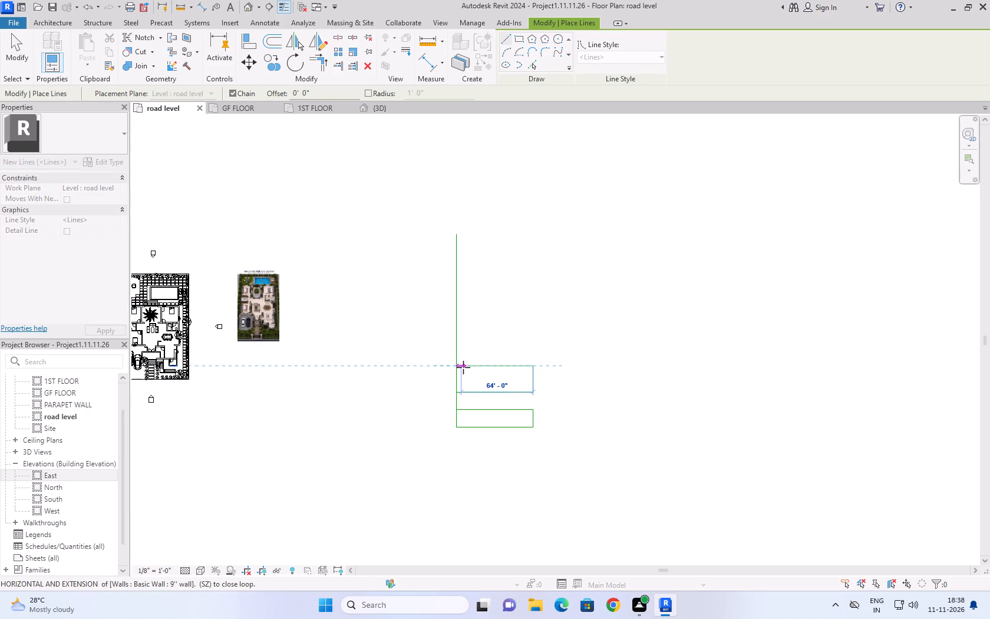
left_click(456, 367)
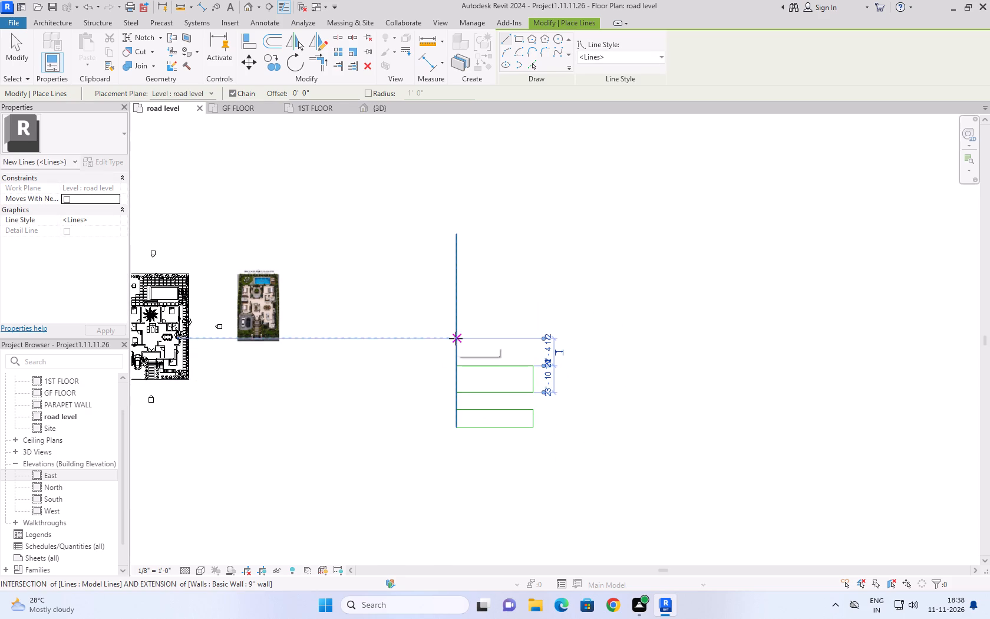
left_click(456, 338)
left_click(533, 341)
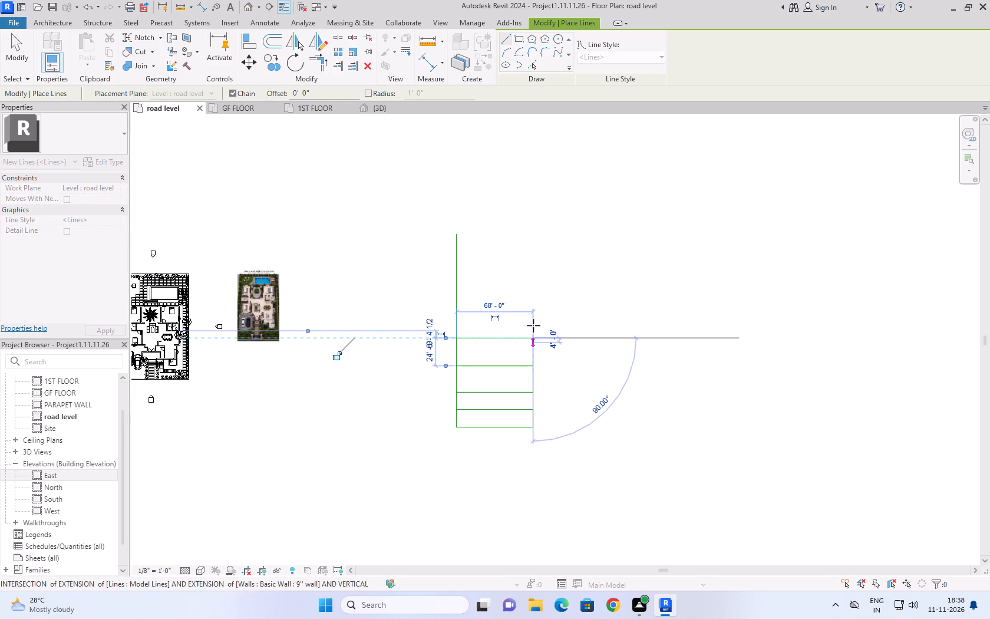
left_click(533, 312)
left_click(458, 312)
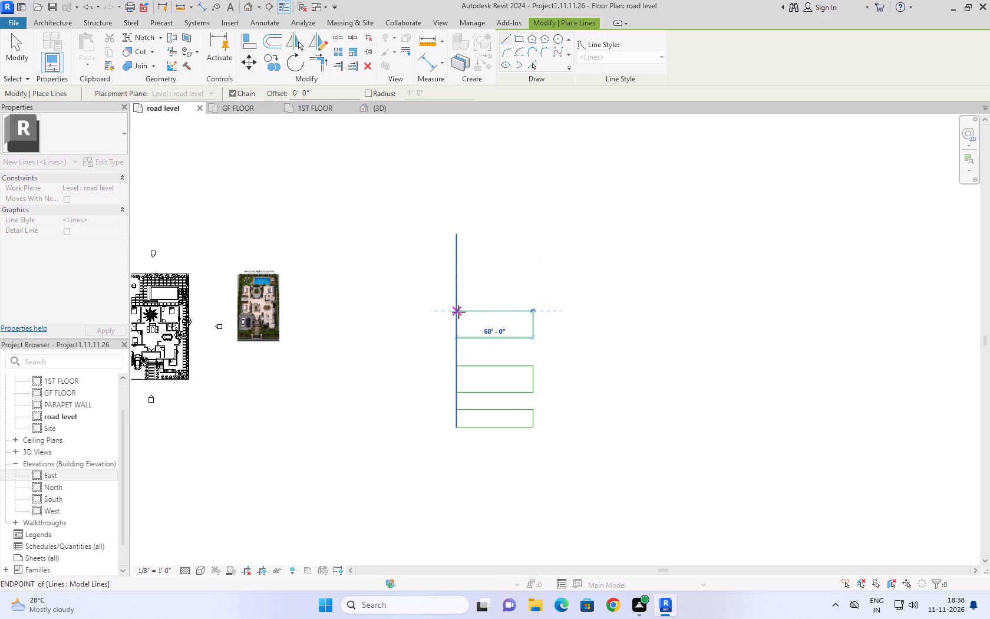
left_click(457, 285)
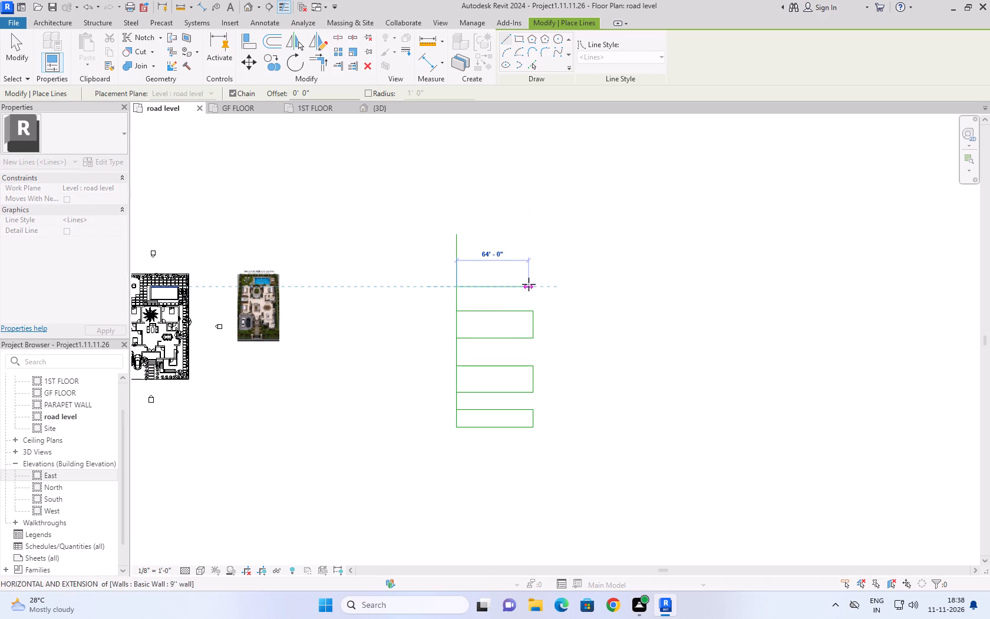
left_click(530, 284)
left_click(530, 253)
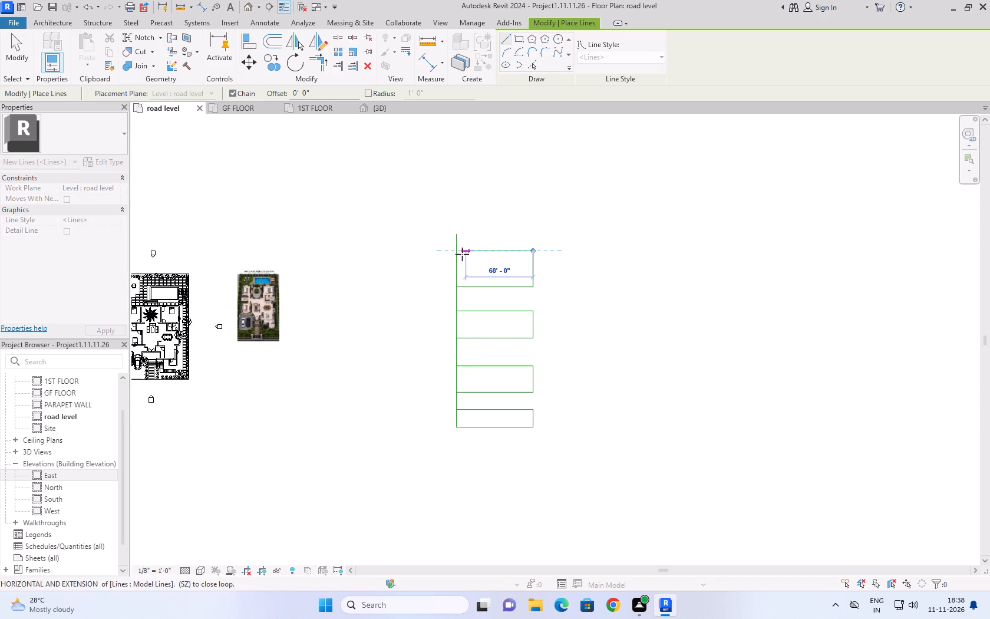
left_click(454, 254)
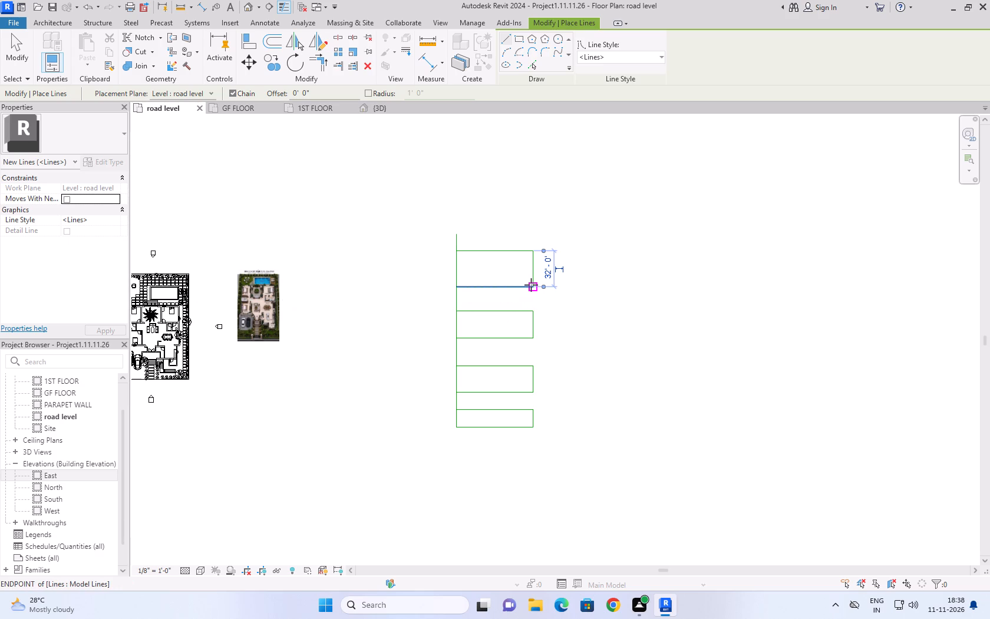
Close the east side of the gaps with a vertical line about 109' long, ending at the lowest plot's top corner.
left_click(532, 285)
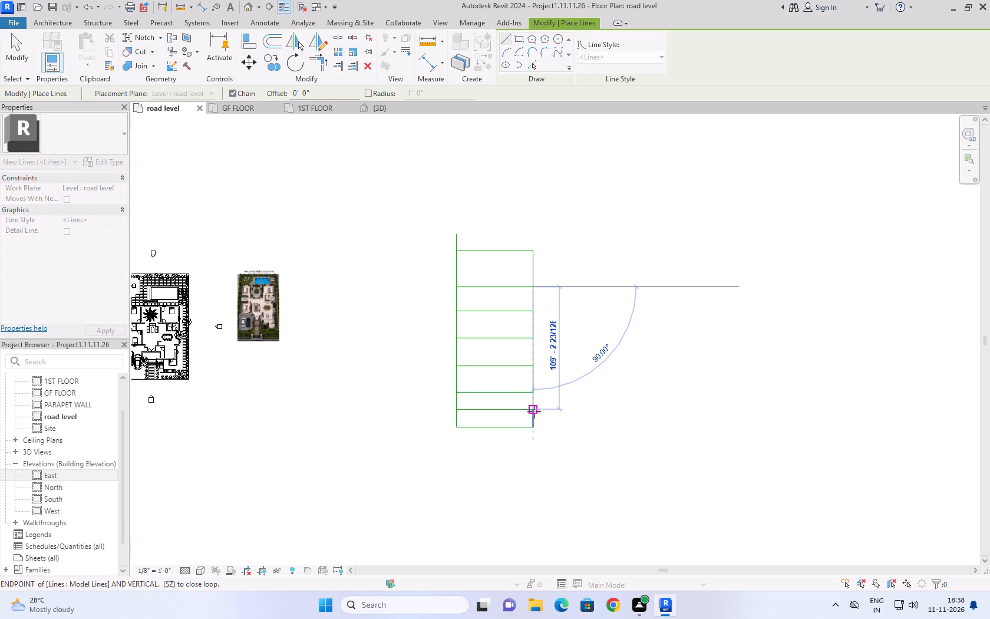
left_click(534, 411)
key("Escape")
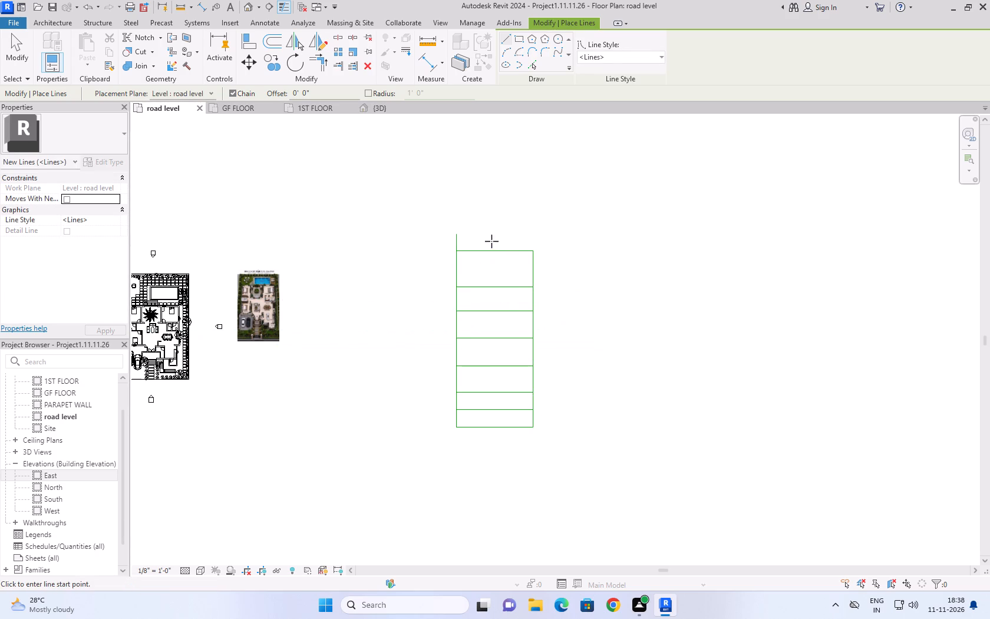
Split the topmost plot with a 68' horizontal line about 13' below its upper edge.
left_click(458, 267)
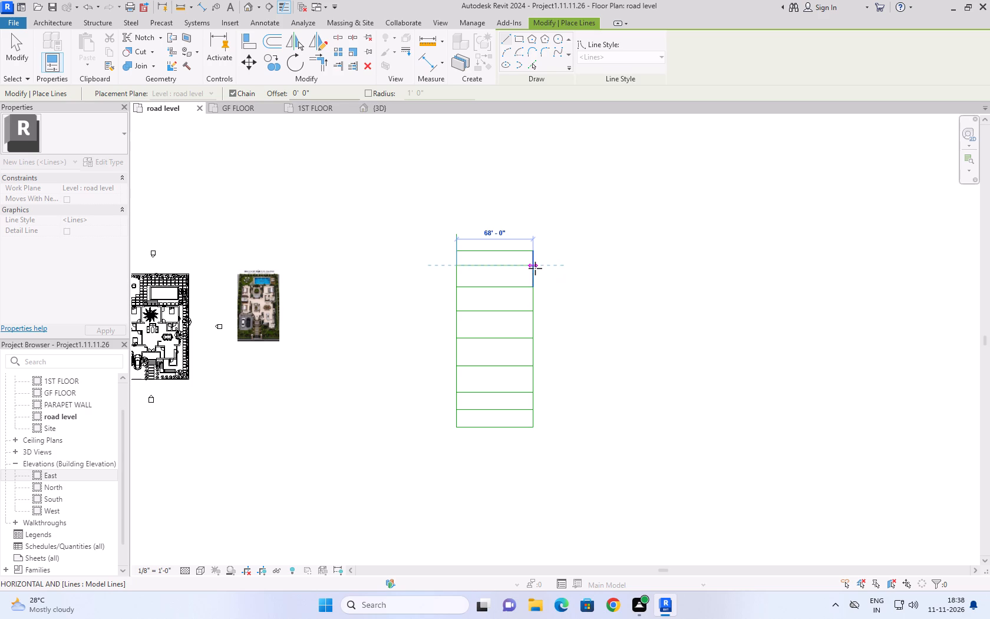
left_click(532, 262)
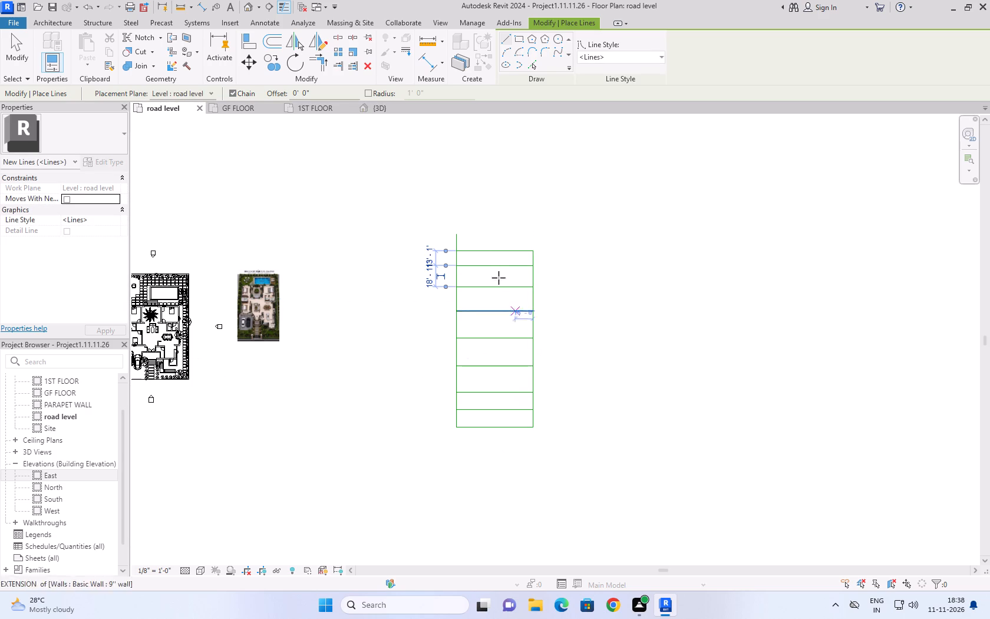
Extend the west line upward and draw the site's outer boundary 192' across the top and about 224' down the east side.
left_click_drag(456, 232, 456, 223)
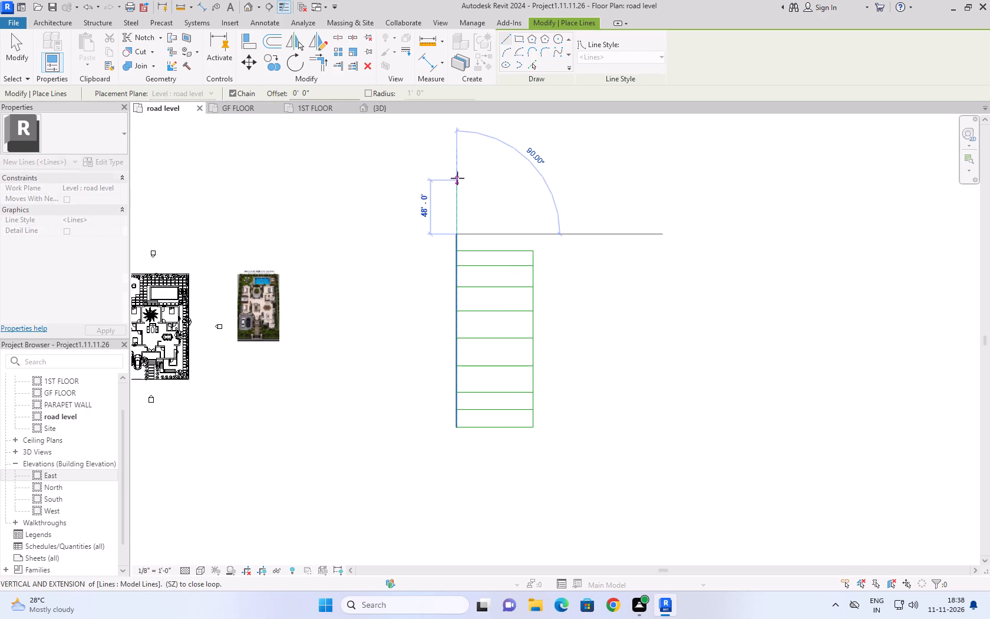
left_click(457, 176)
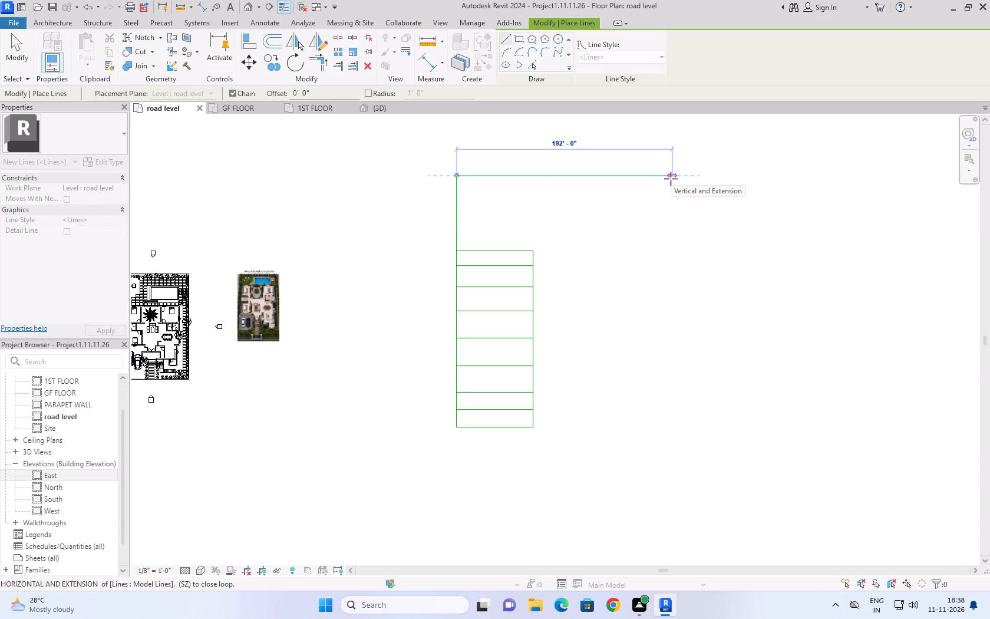
left_click(671, 179)
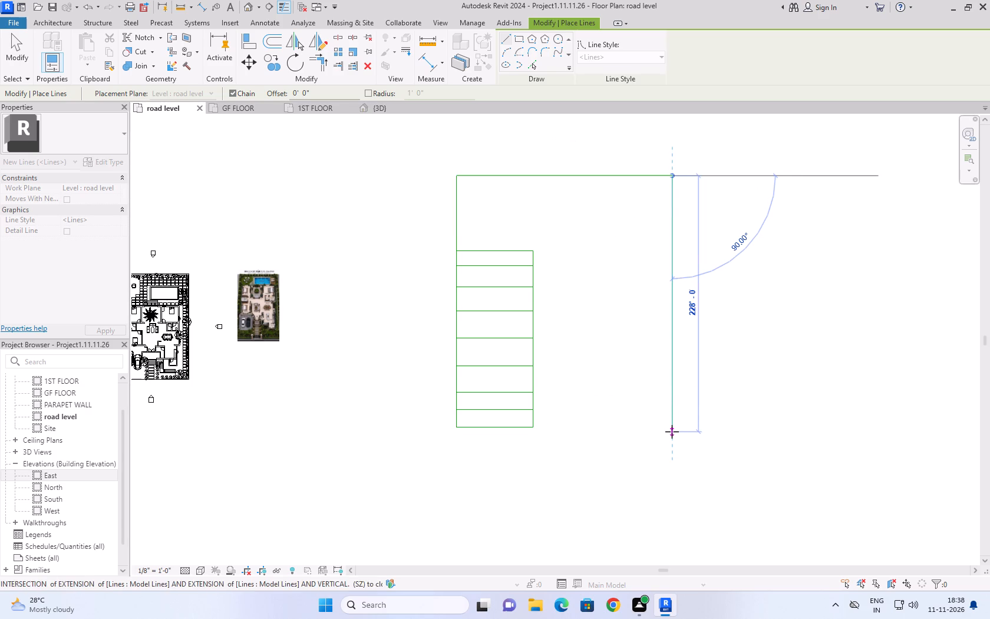
left_click(673, 429)
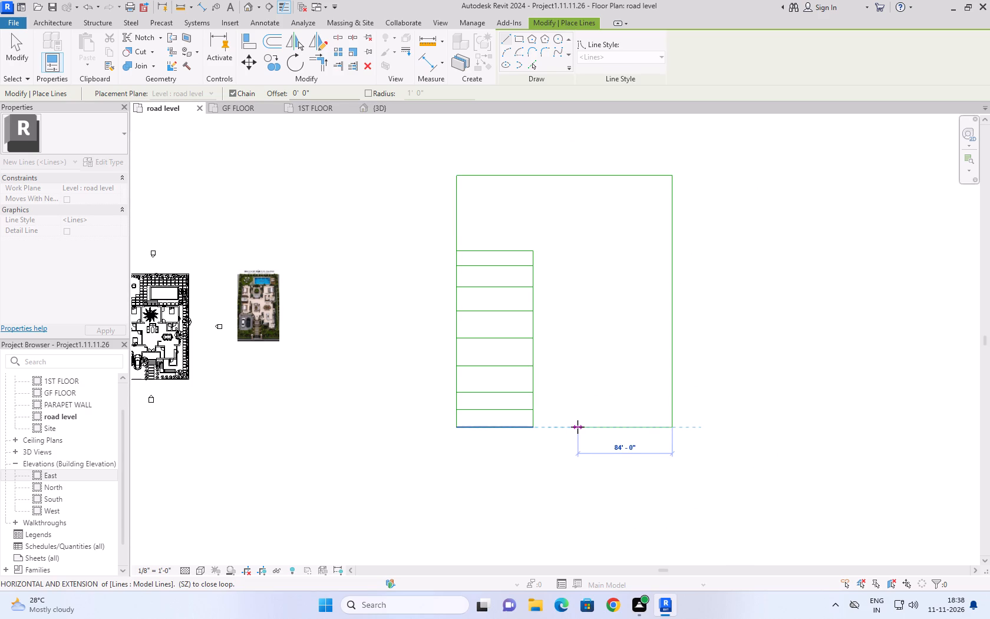
Outline an east plot block 84' wide and about 157' deep, with a 40' line joining its top to the west plots' top corner.
left_click(577, 427)
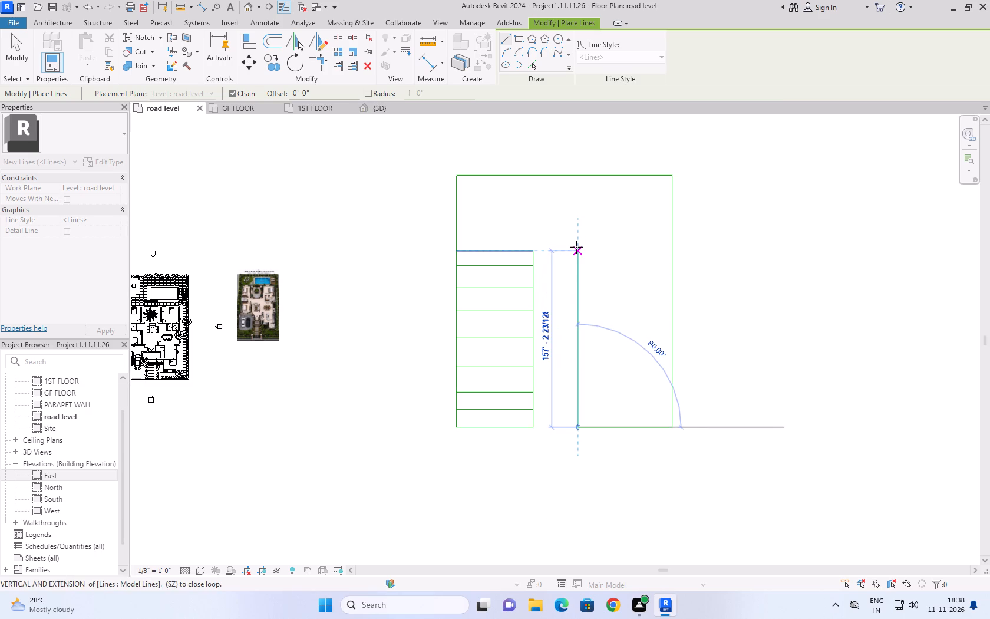
left_click(576, 247)
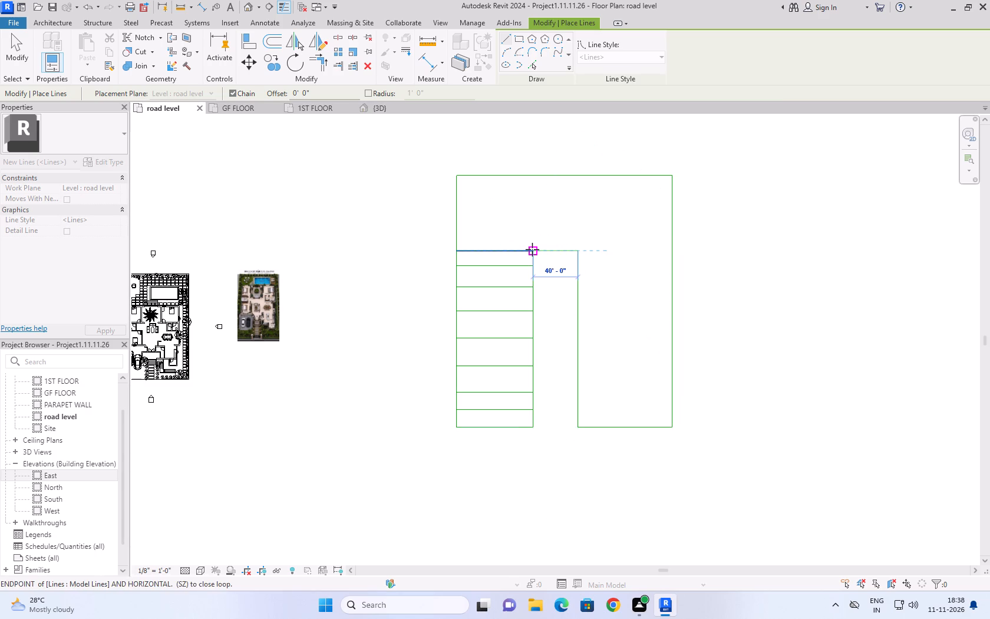
left_click(532, 249)
left_click(579, 251)
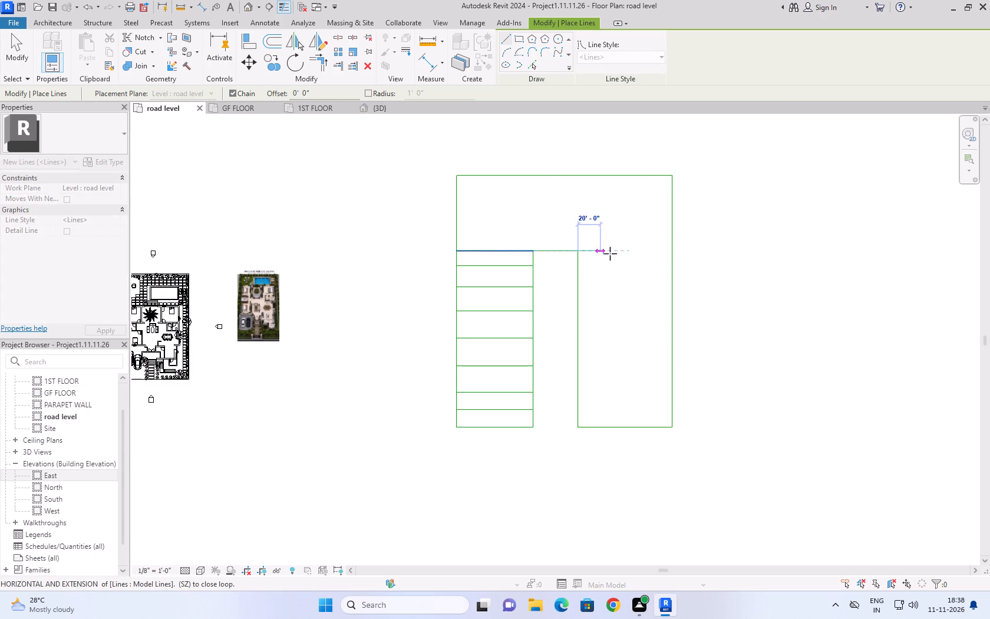
left_click(668, 249)
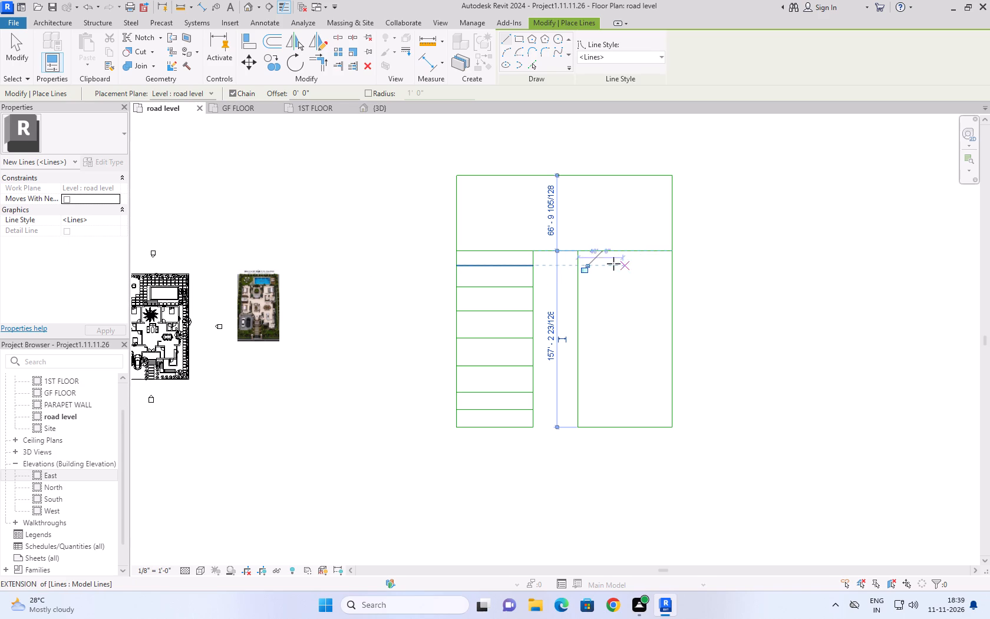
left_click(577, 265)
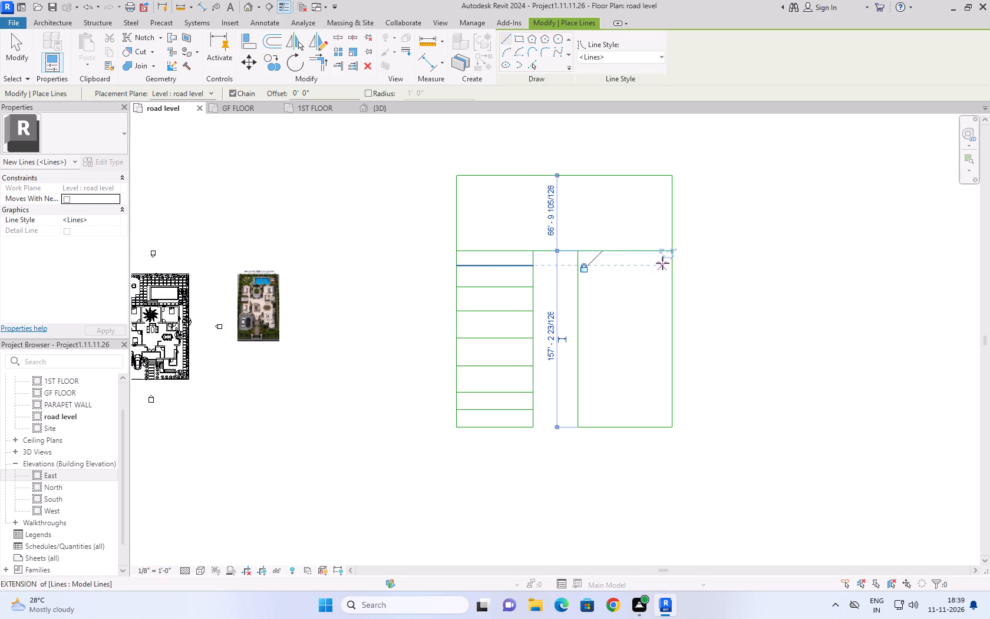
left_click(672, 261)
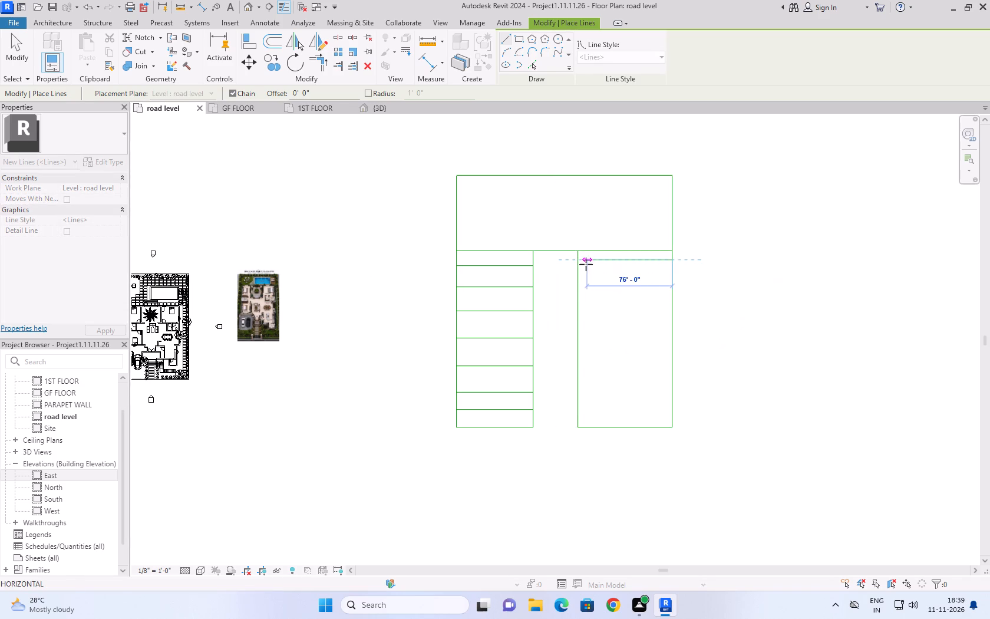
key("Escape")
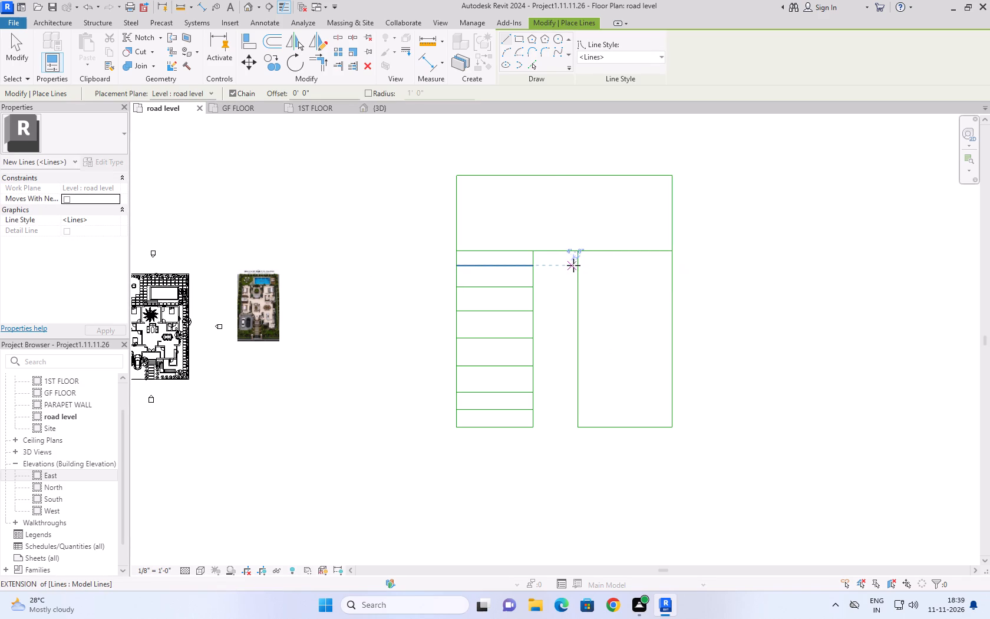
Divide the east block from its top downward with five 84' horizontal lines roughly level with the west plots' dividers.
left_click(575, 266)
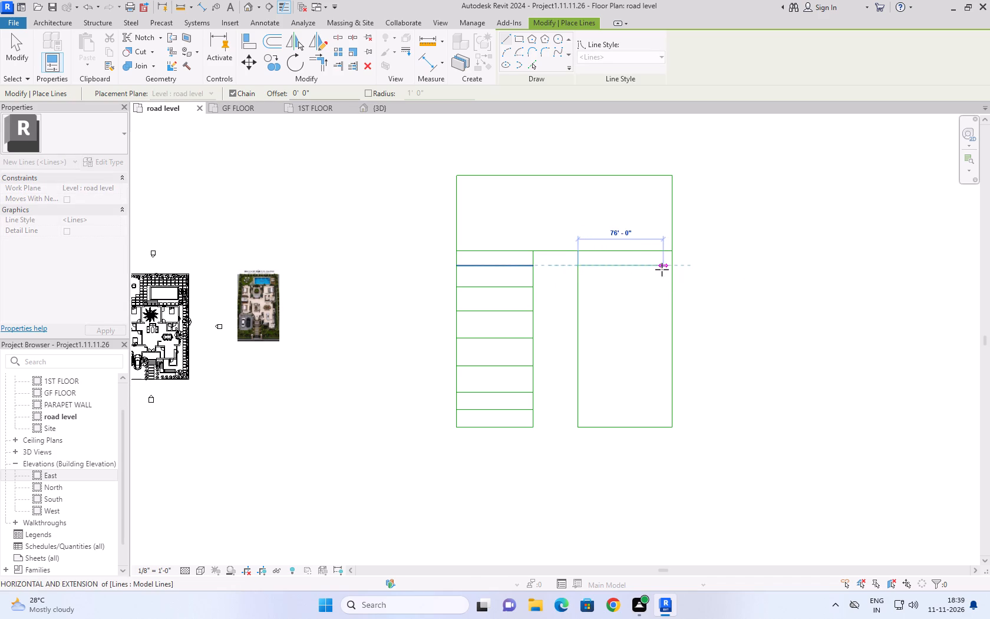
left_click(669, 265)
left_click(578, 287)
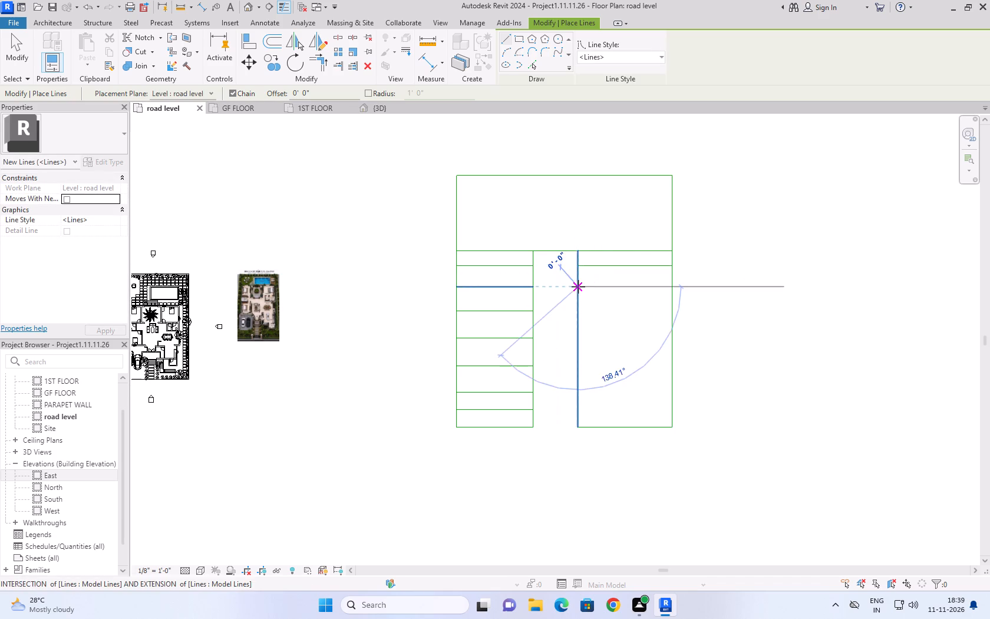
left_click(669, 287)
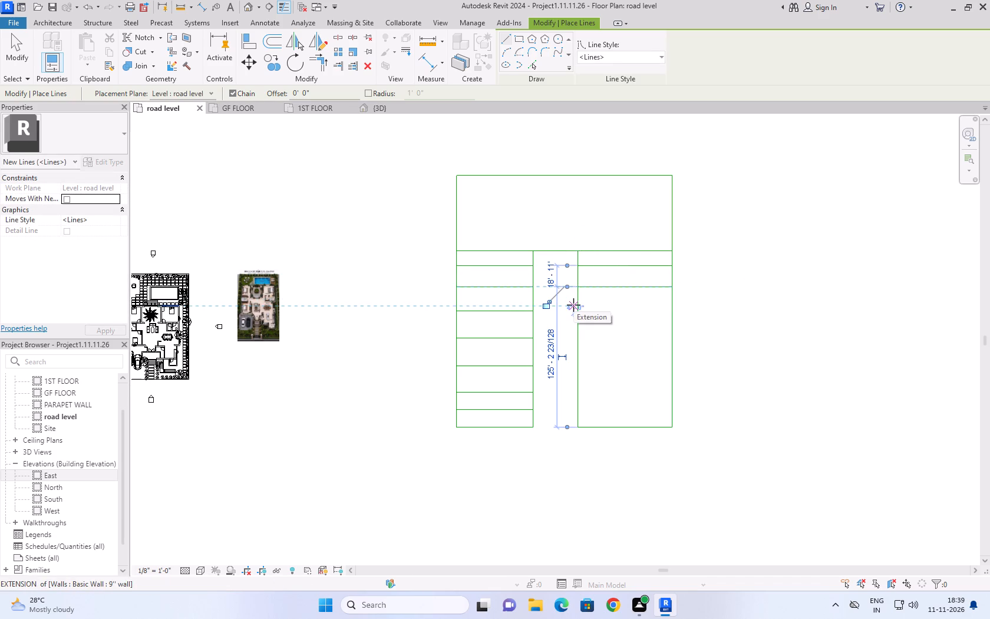
left_click(575, 310)
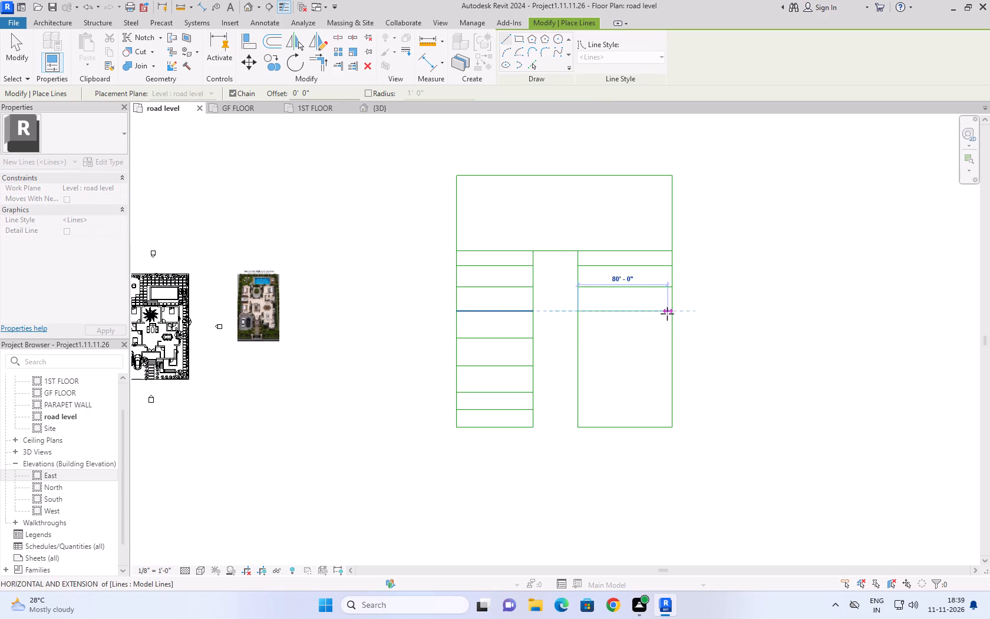
left_click(670, 314)
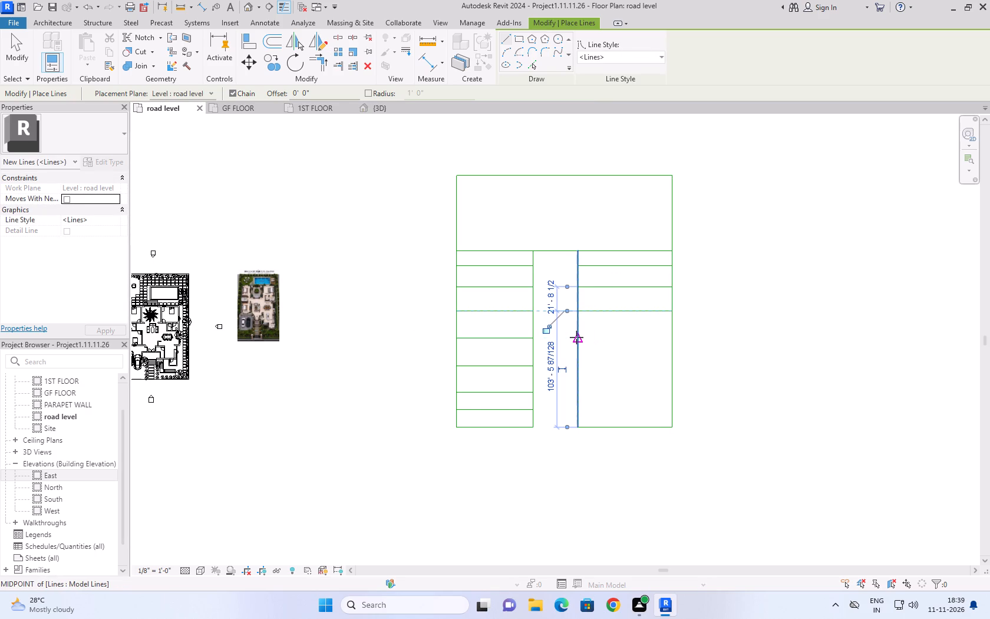
left_click(576, 337)
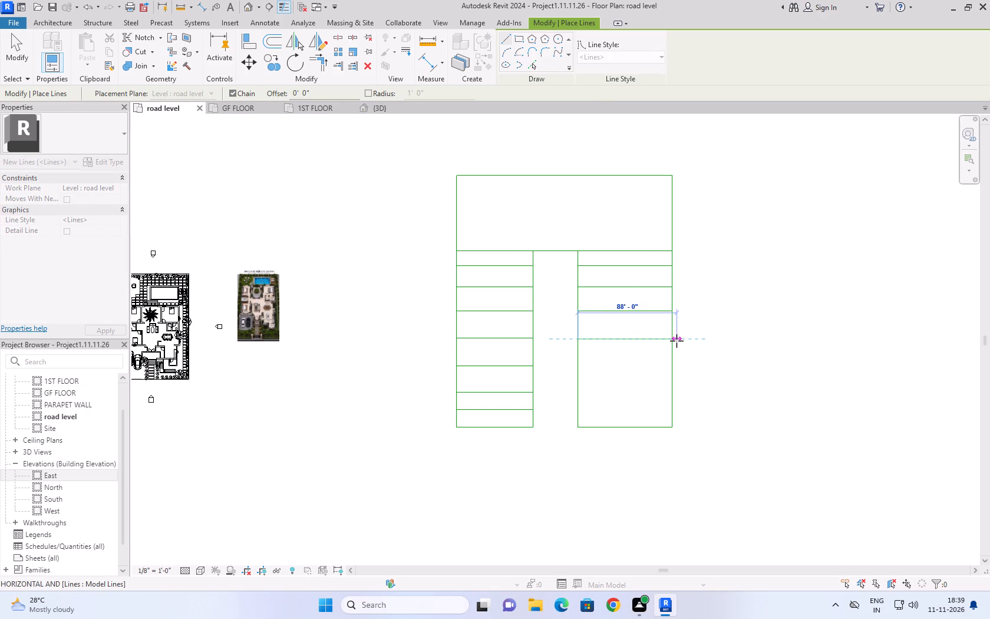
left_click(675, 341)
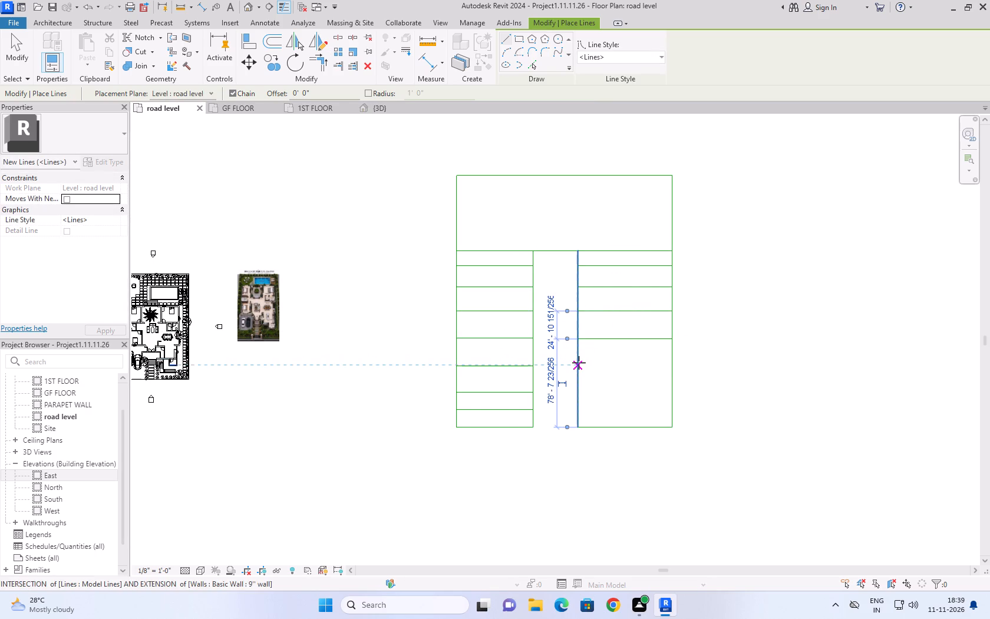
left_click(579, 363)
left_click(669, 364)
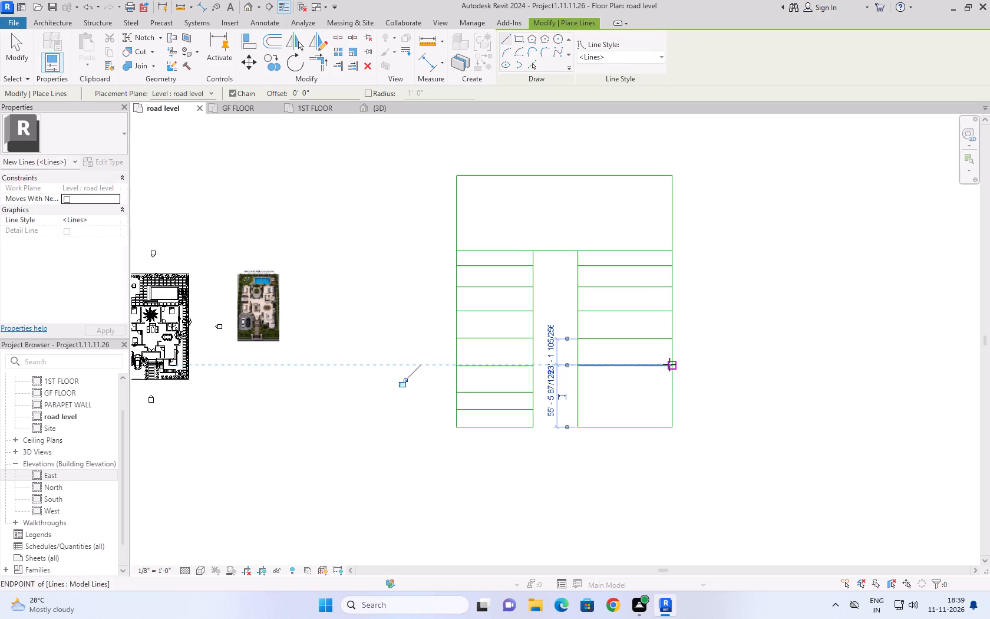
Draw the two lowest dividers across the east block level with the west ones, extending the 80' upper one to the east boundary.
scroll(638, 383, "down", 3)
scroll(629, 400, "up", 5)
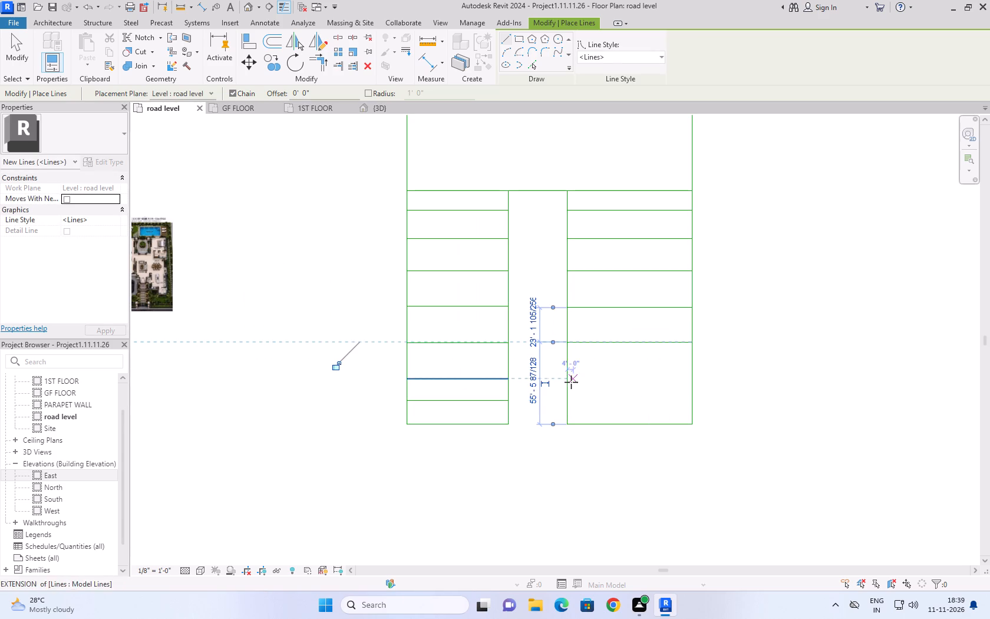
left_click(565, 377)
left_click(688, 383)
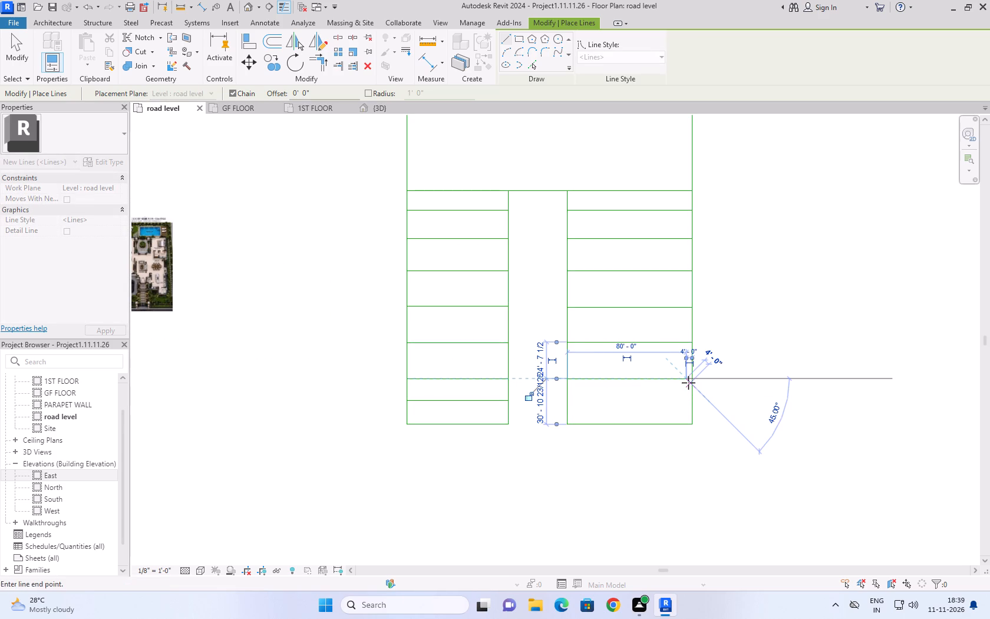
key("Escape")
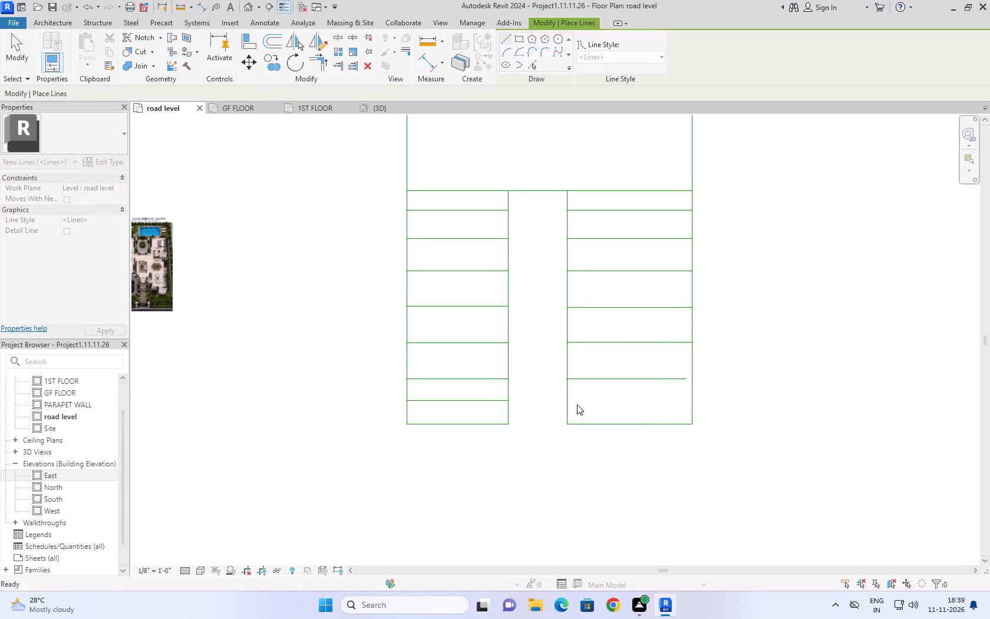
left_click(567, 401)
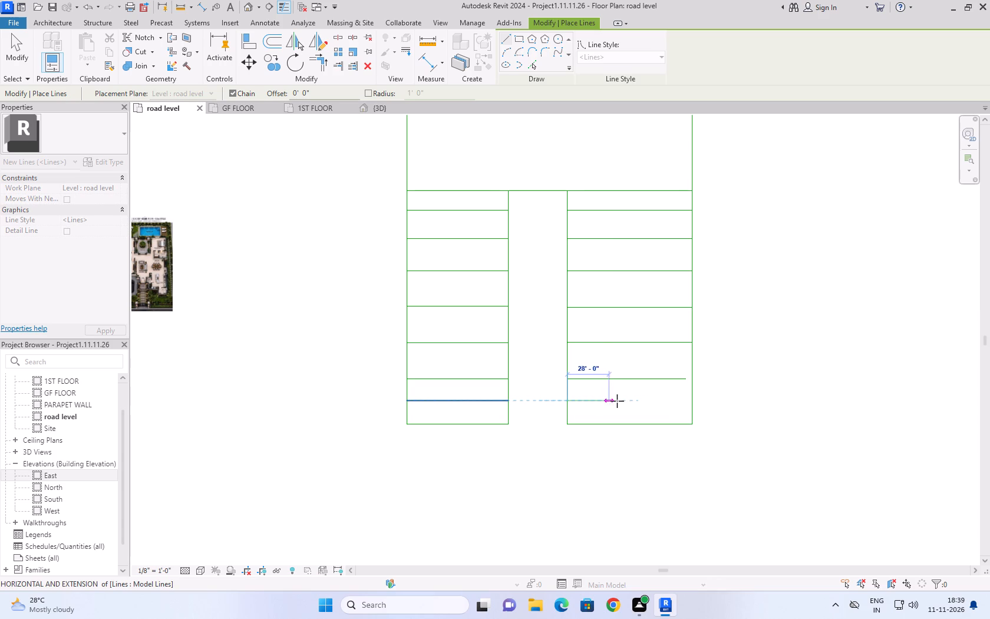
left_click(690, 401)
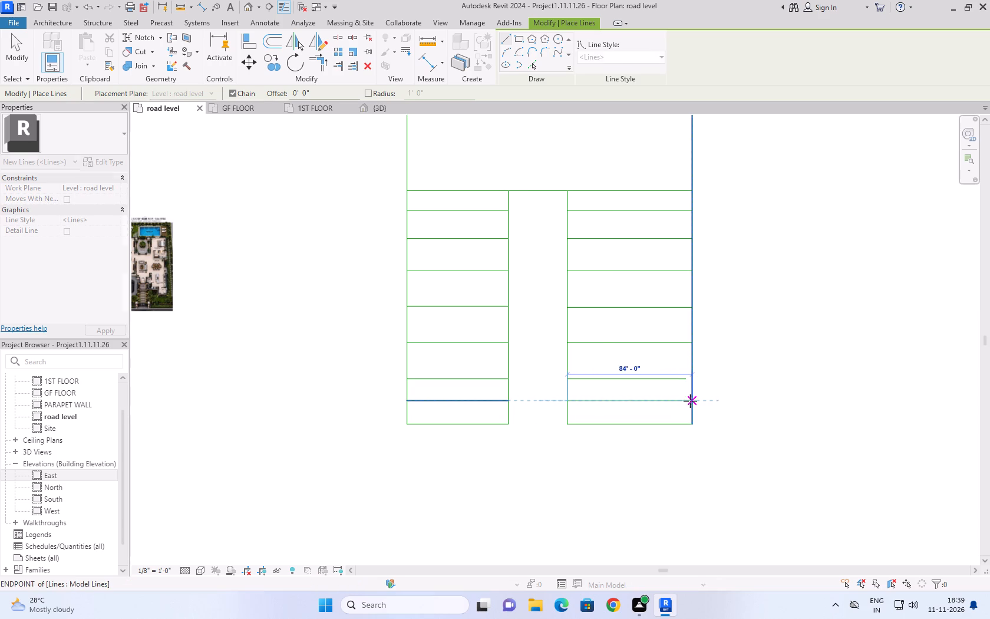
key("Escape")
left_click(685, 380)
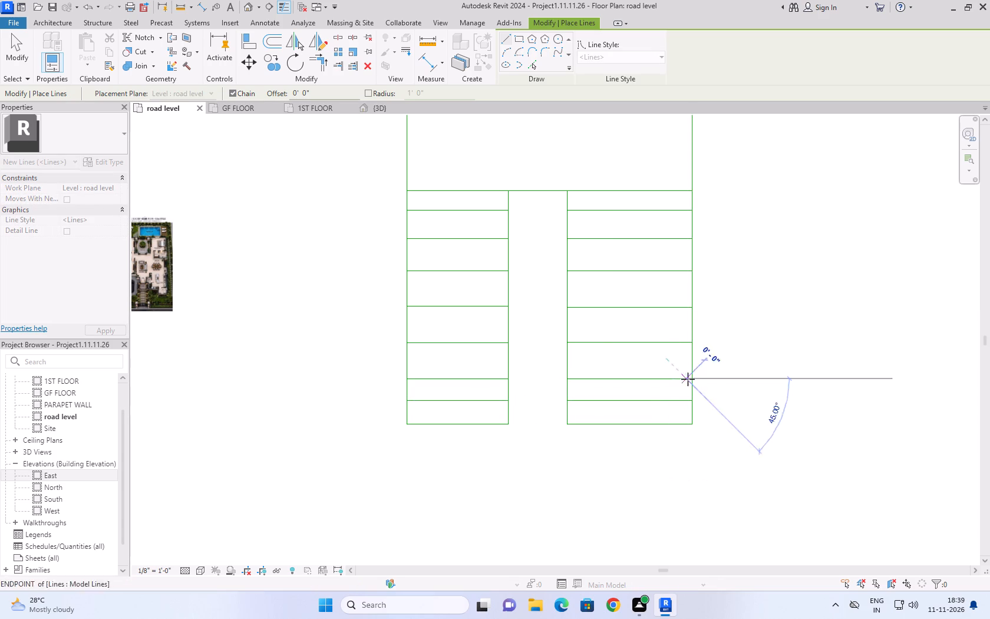
left_click(689, 378)
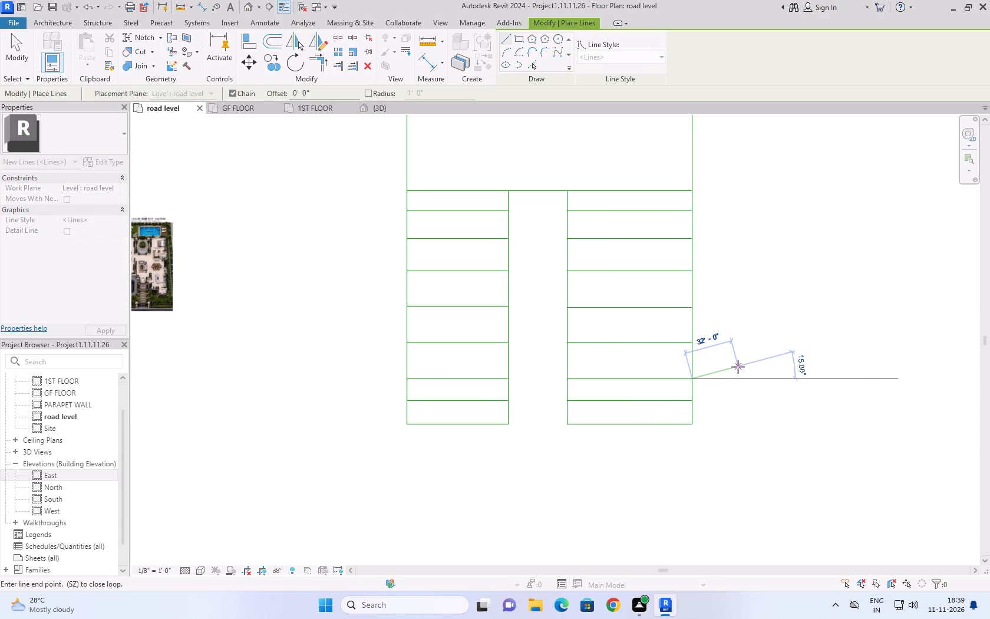
key("Escape")
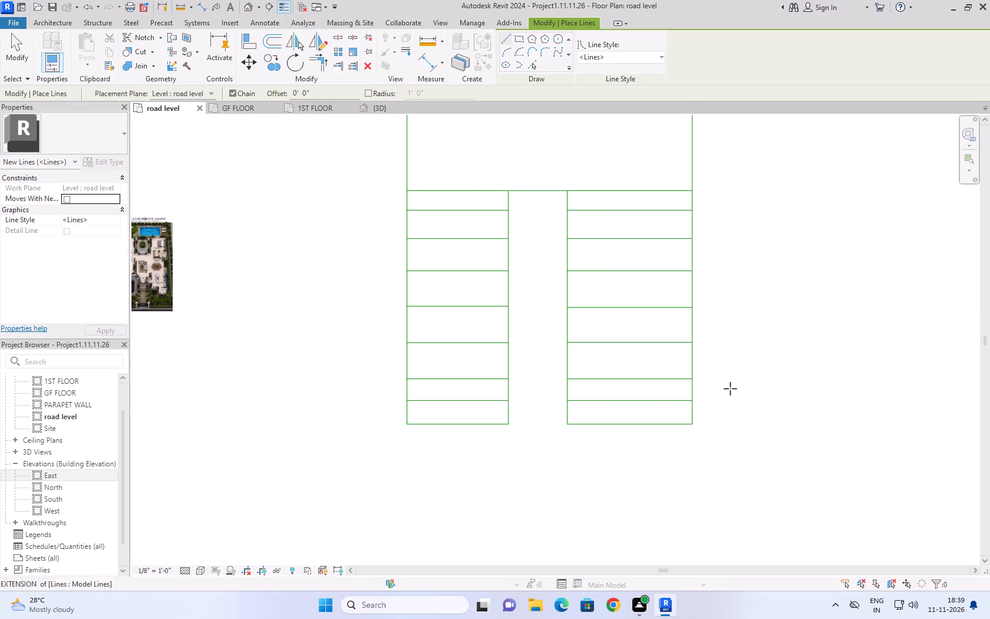
Draw a three-sided inner line 34' inside the west and east boundaries and 28' below the top, running 196' down through both plot blocks.
scroll(661, 434, "up", 2)
scroll(671, 431, "down", 4)
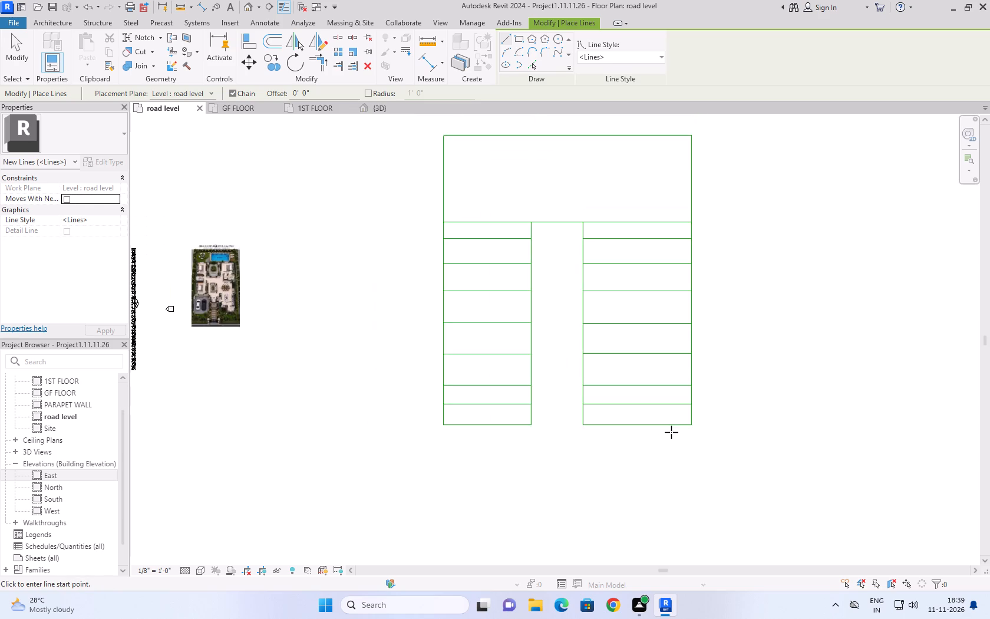
left_click(513, 422)
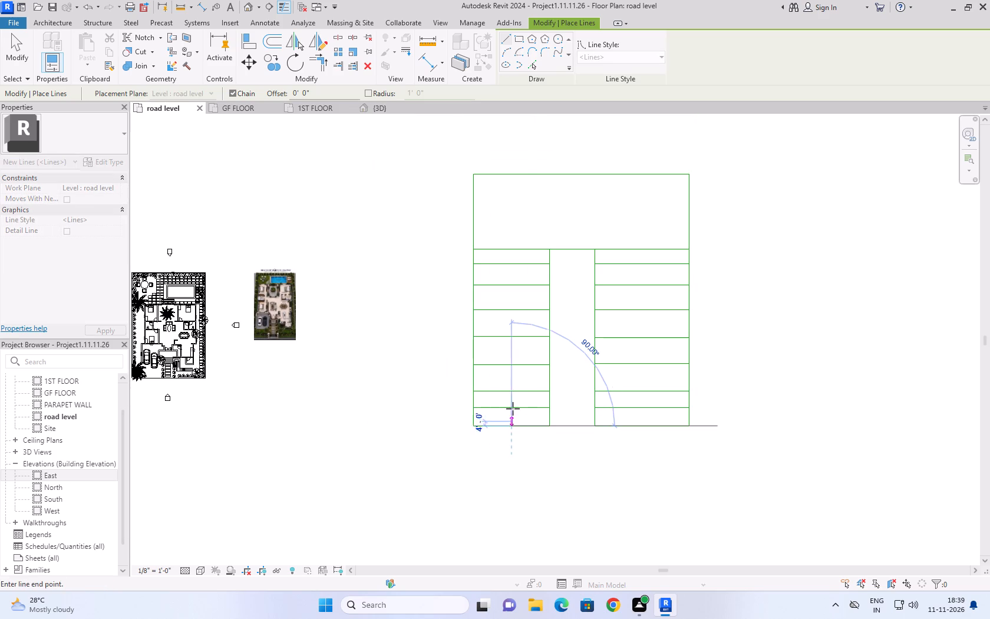
left_click(513, 206)
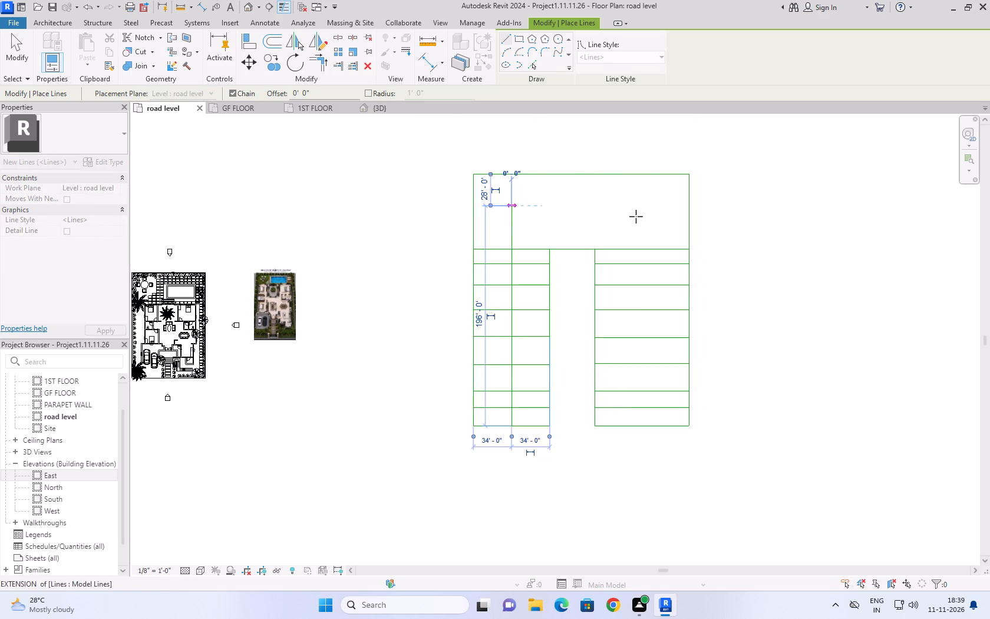
left_click(652, 207)
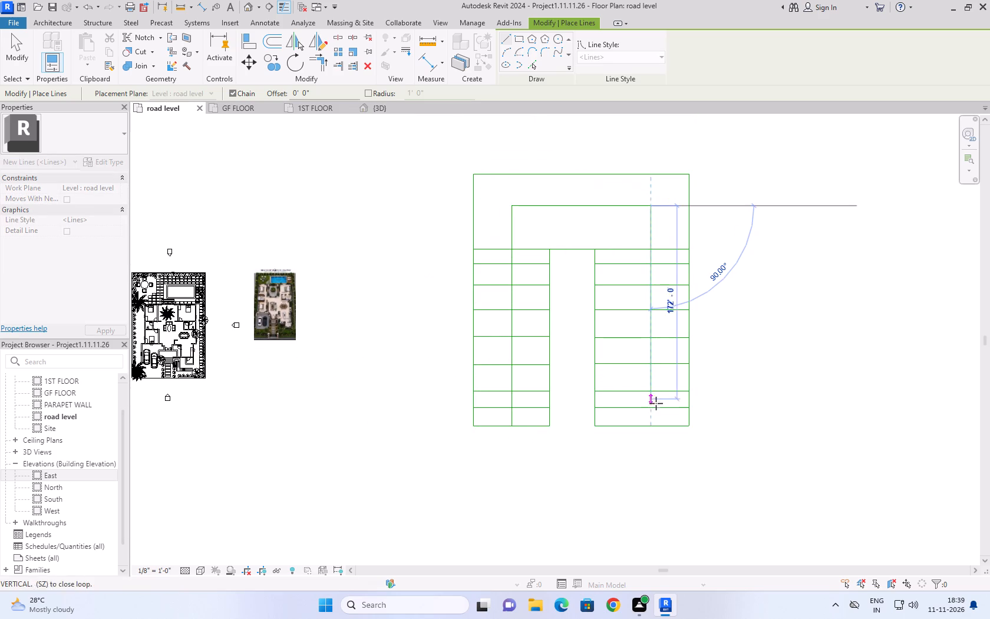
left_click(656, 423)
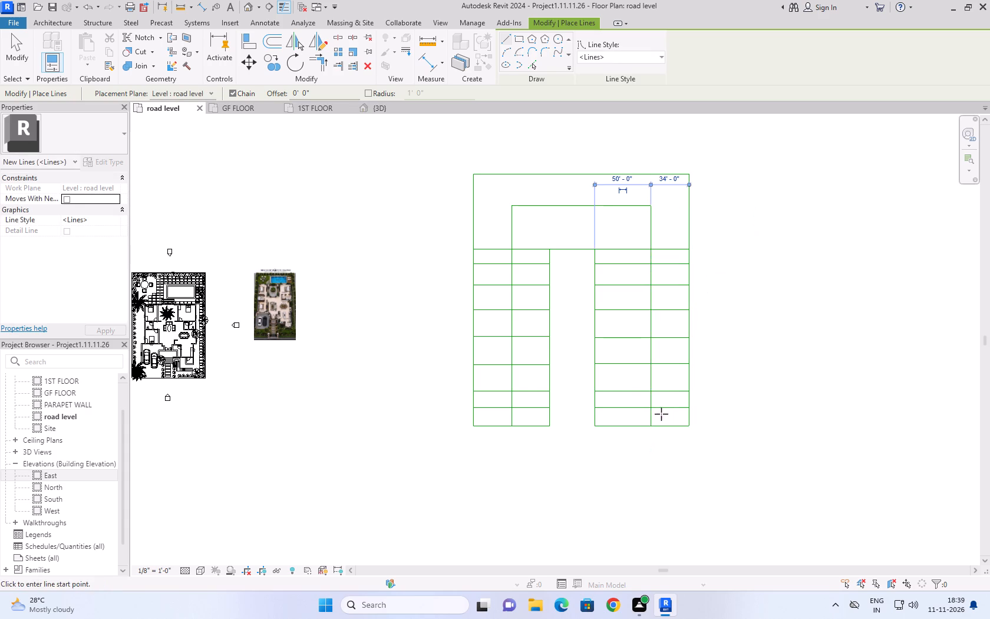
Draw a short diagonal line between the inner line's lower end and the interior of the east block's lowest plot.
scroll(654, 436, "up", 7)
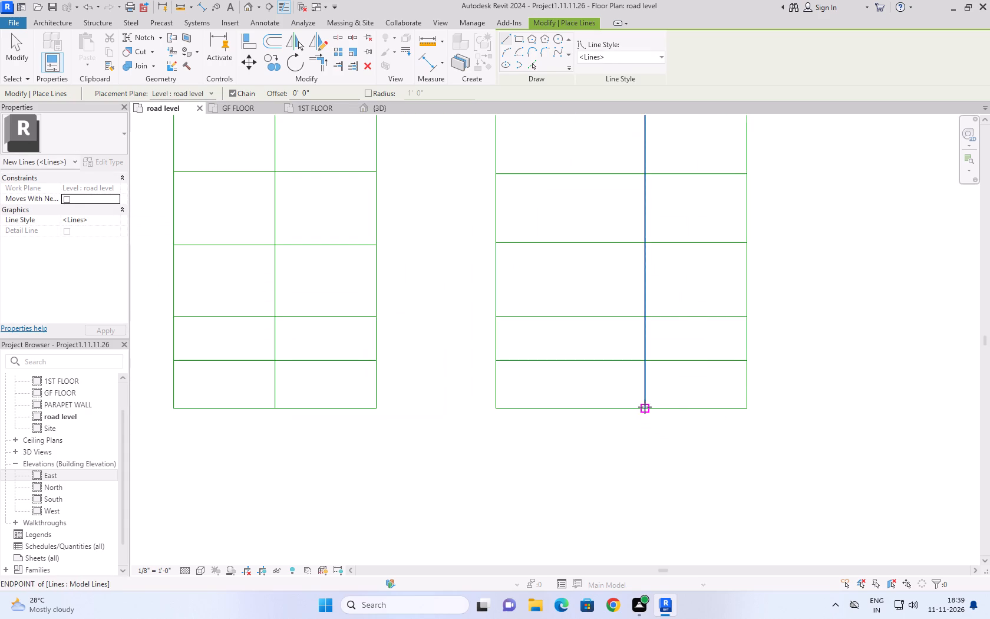
left_click(645, 407)
left_click(658, 386)
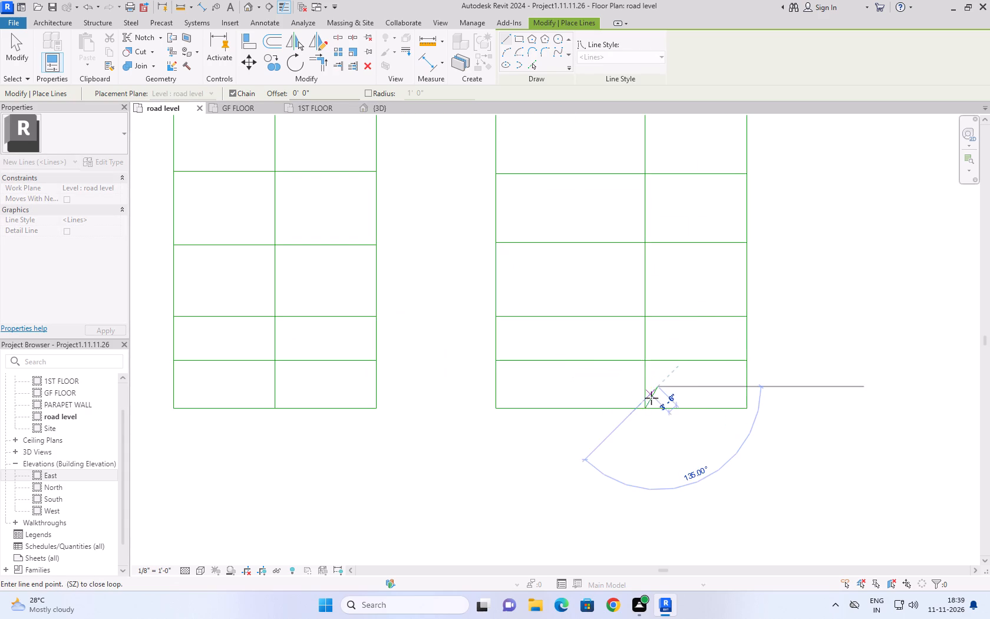
left_click(644, 407)
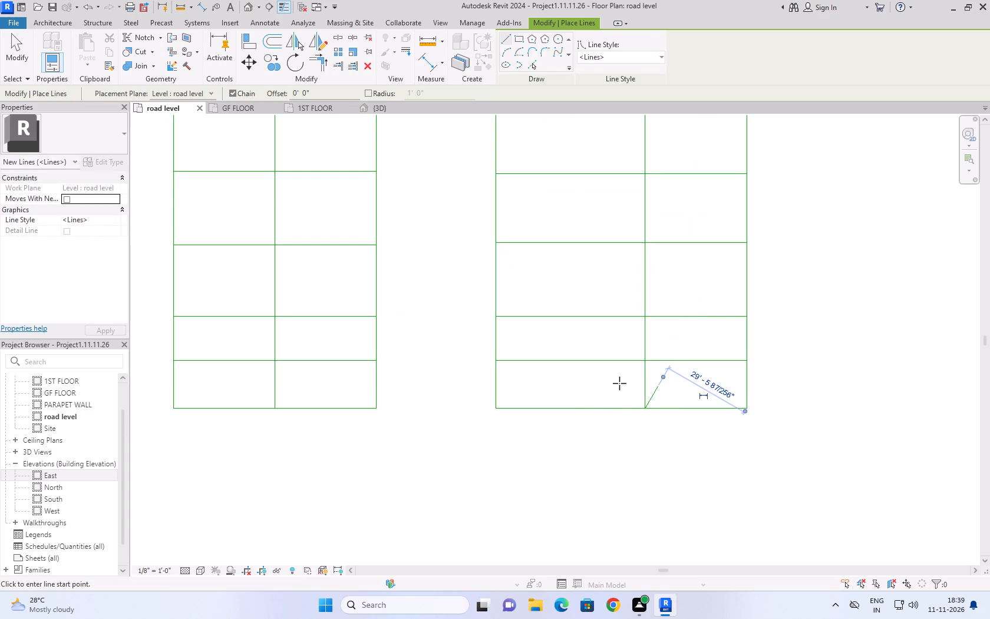
Draw a second diagonal line about 7' 6" long at 135° from the inner line's lower east end to complete the arrowhead.
left_click(643, 407)
left_click(629, 392)
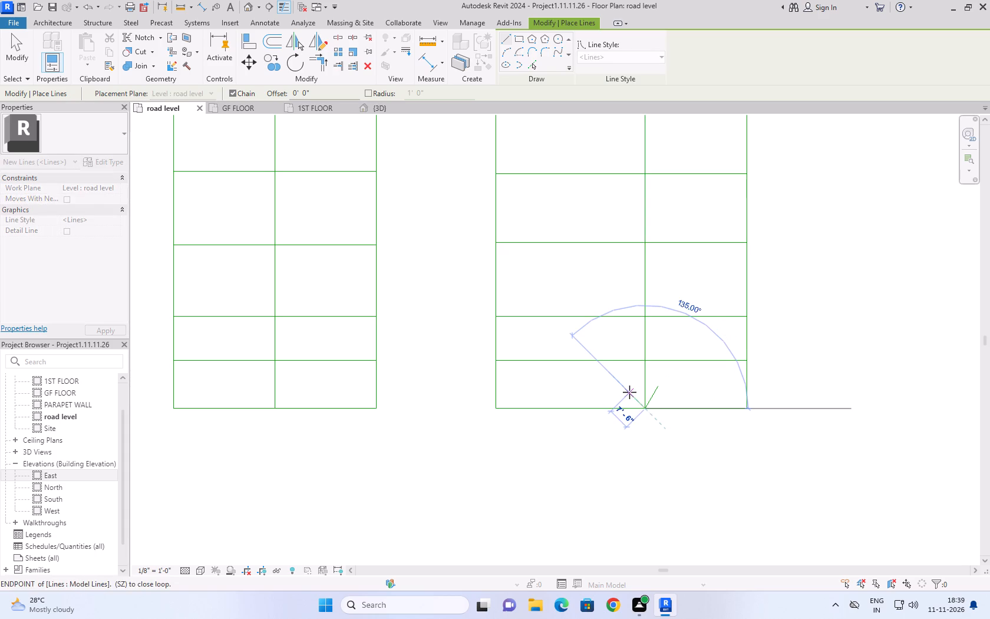
key("Escape")
scroll(684, 355, "down", 10)
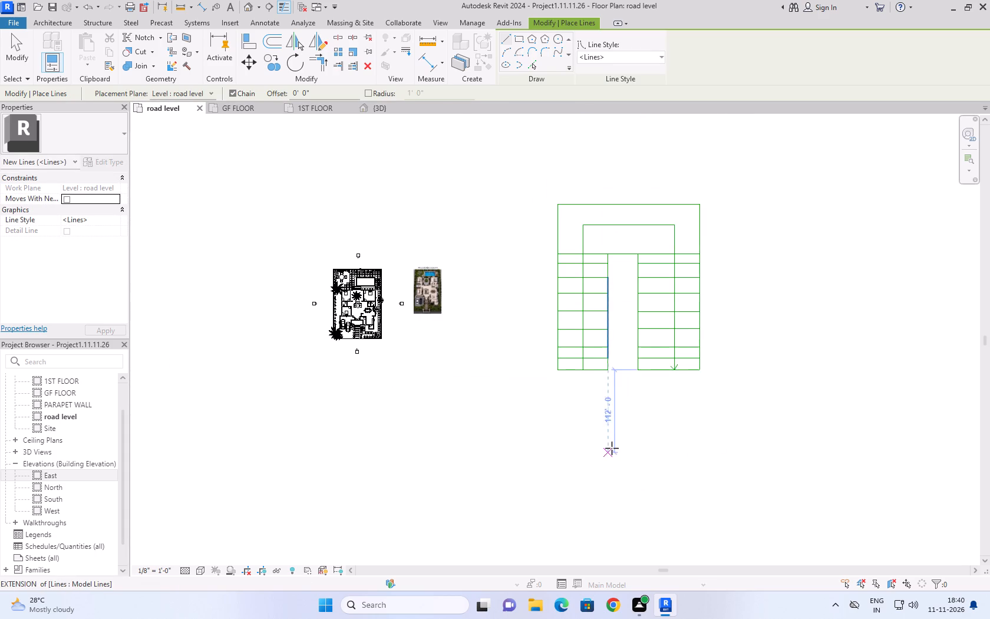
scroll(612, 448, "down", 3)
key("Escape")
key("Escape")
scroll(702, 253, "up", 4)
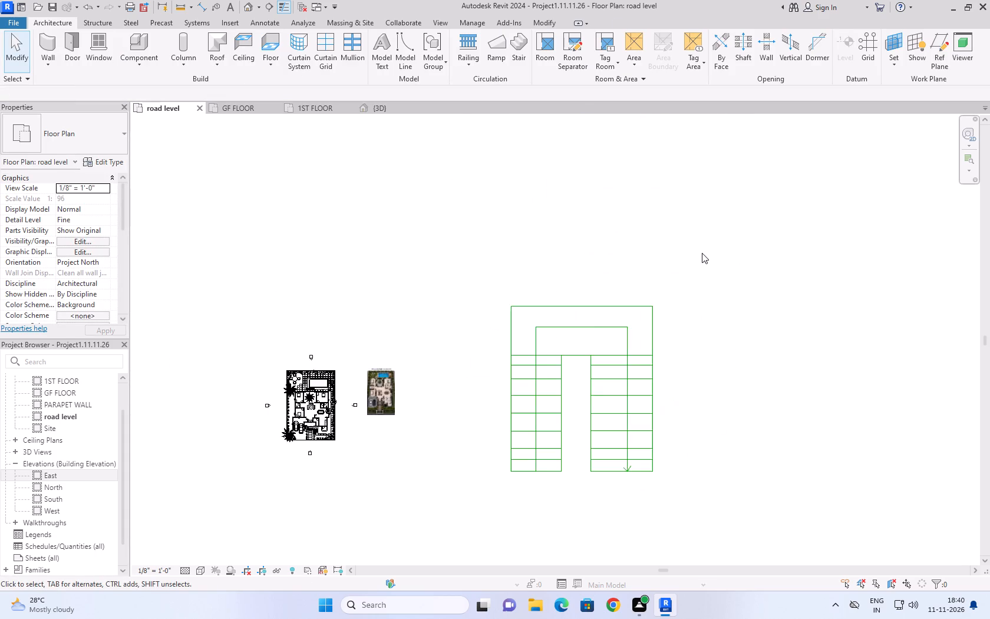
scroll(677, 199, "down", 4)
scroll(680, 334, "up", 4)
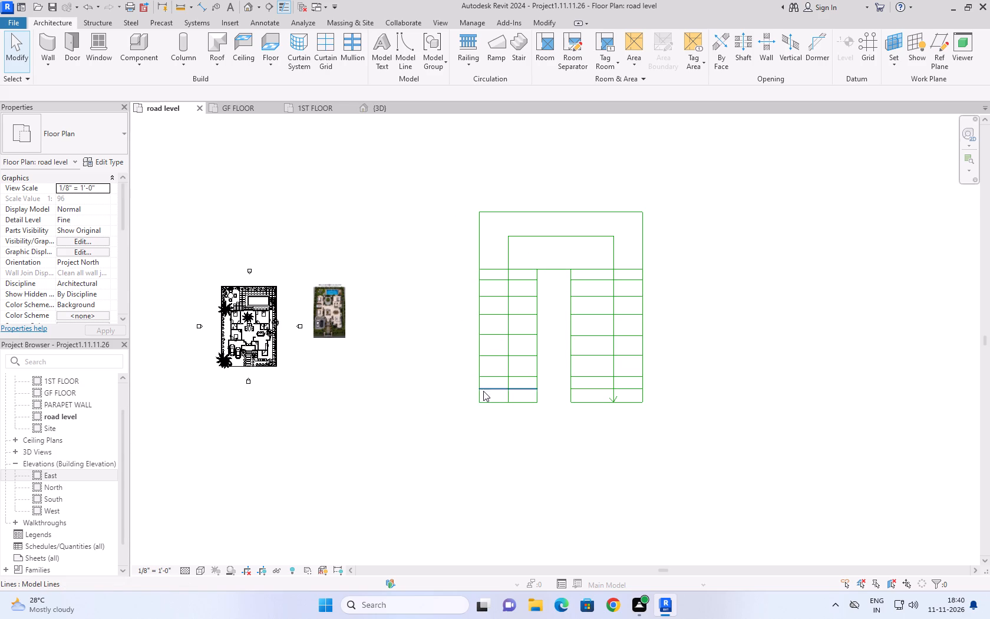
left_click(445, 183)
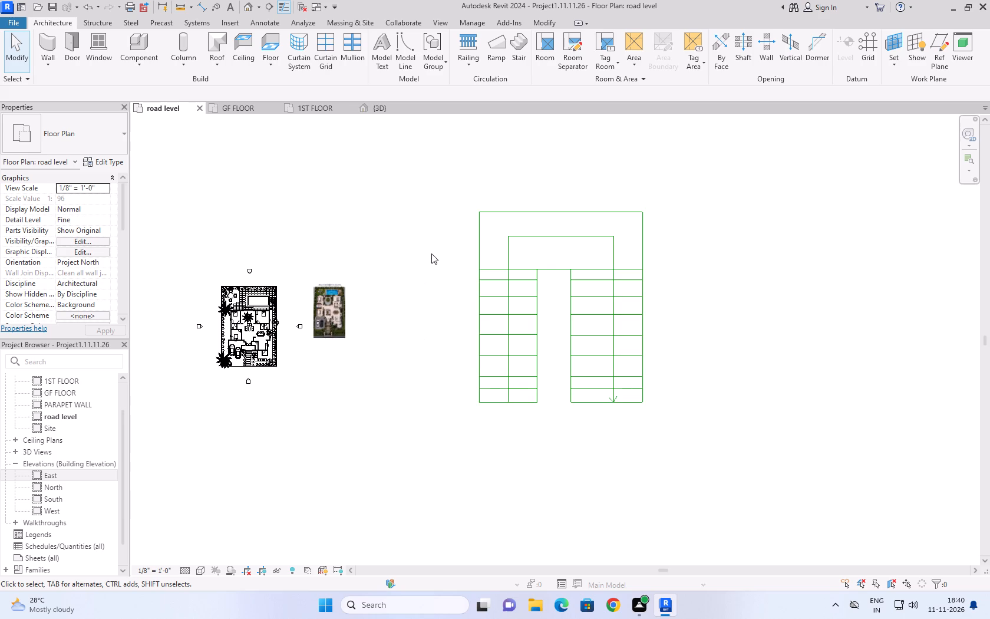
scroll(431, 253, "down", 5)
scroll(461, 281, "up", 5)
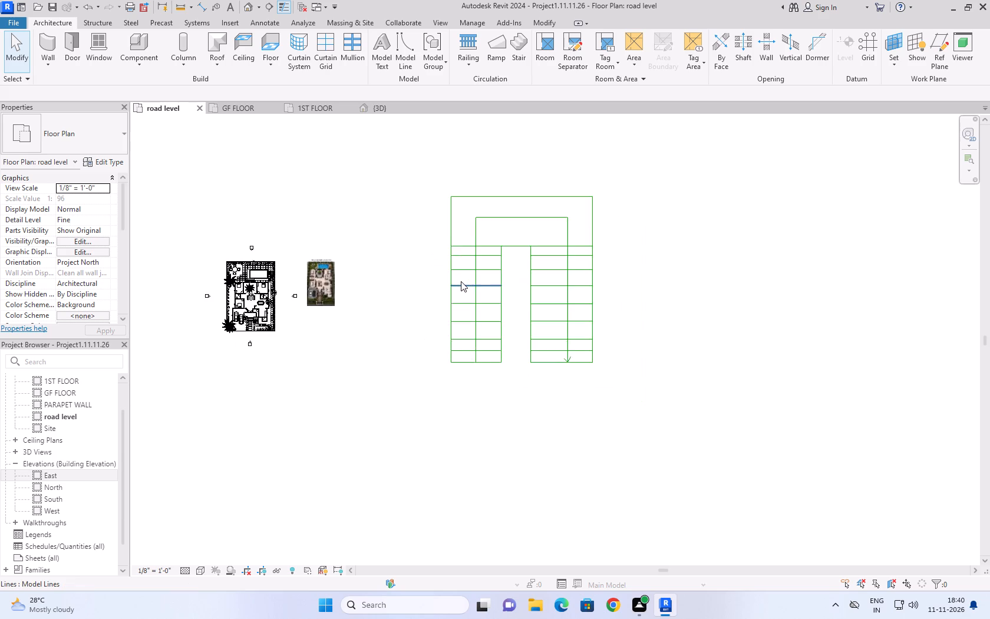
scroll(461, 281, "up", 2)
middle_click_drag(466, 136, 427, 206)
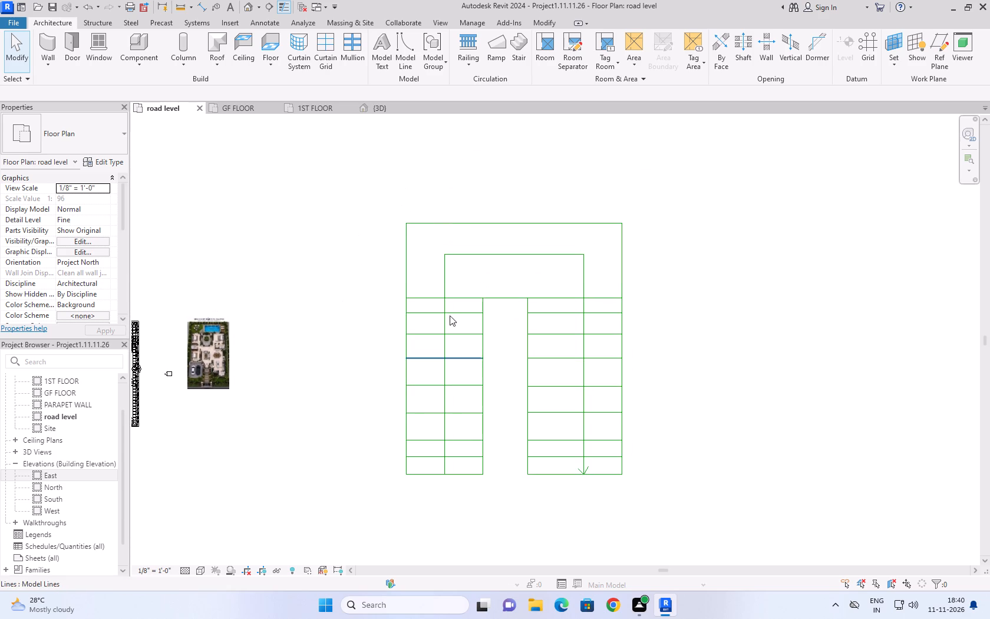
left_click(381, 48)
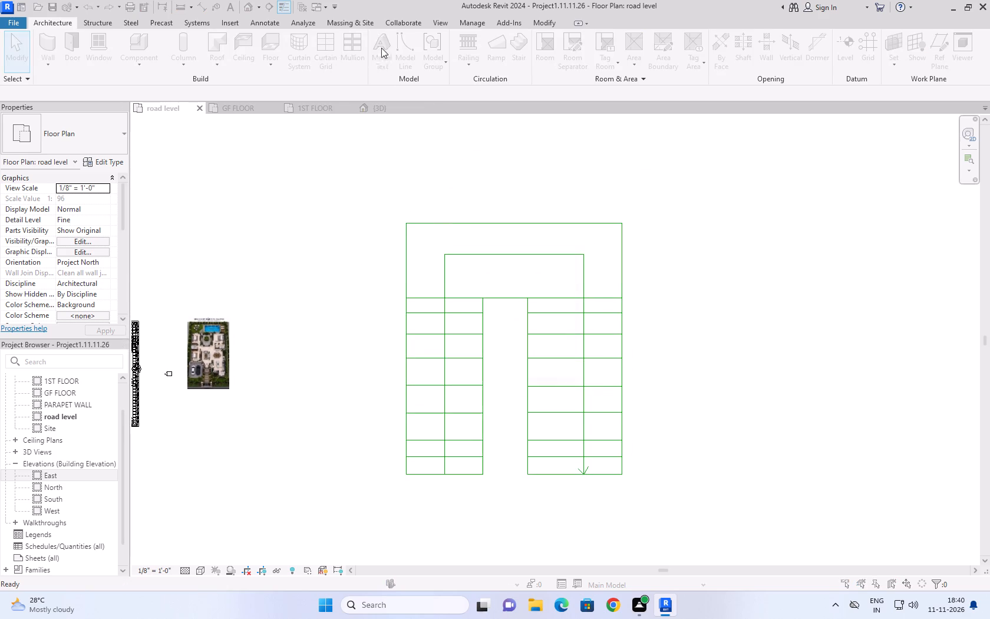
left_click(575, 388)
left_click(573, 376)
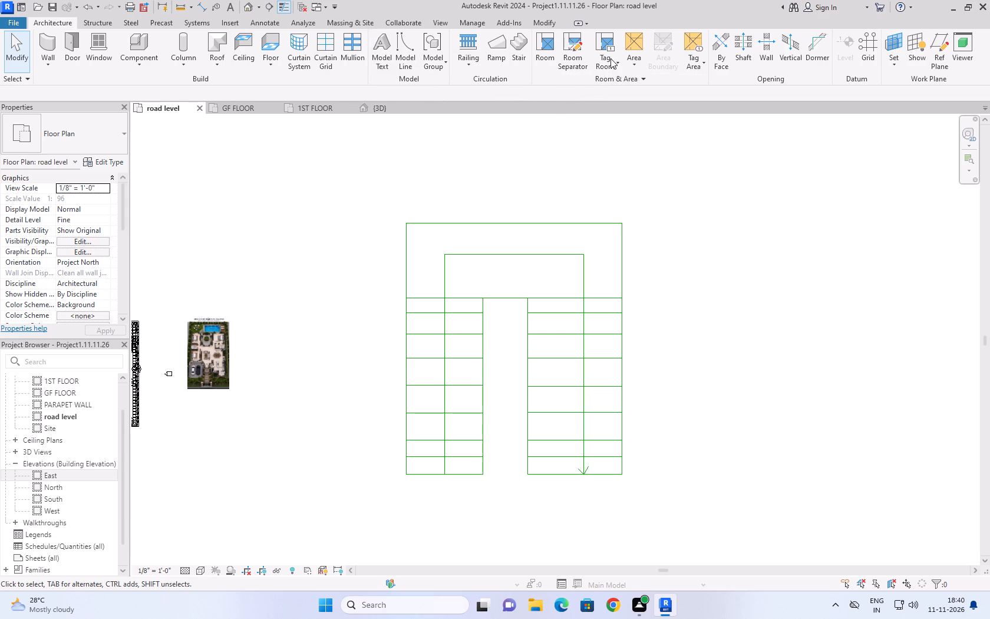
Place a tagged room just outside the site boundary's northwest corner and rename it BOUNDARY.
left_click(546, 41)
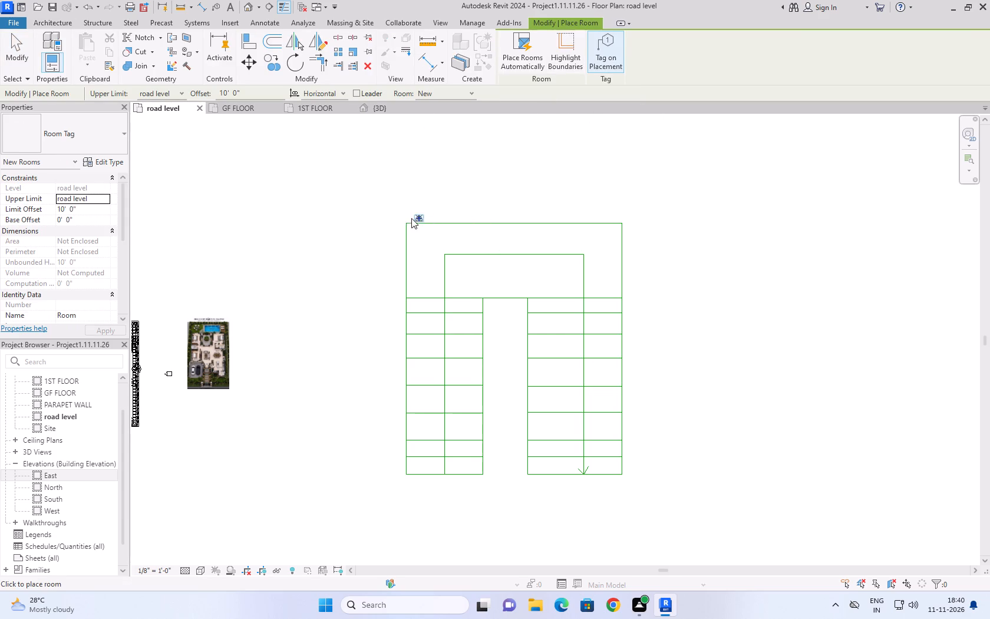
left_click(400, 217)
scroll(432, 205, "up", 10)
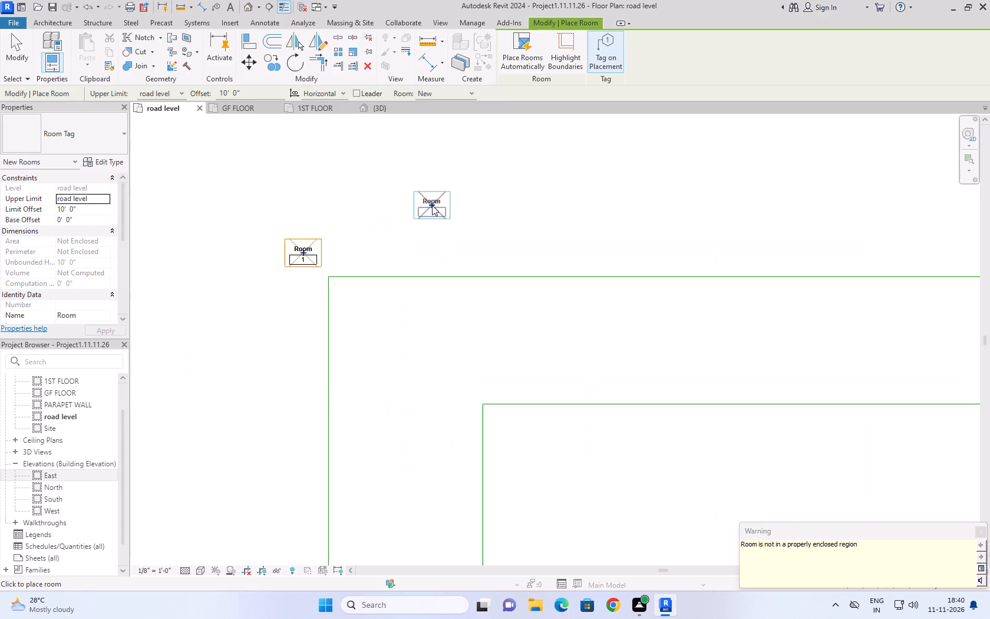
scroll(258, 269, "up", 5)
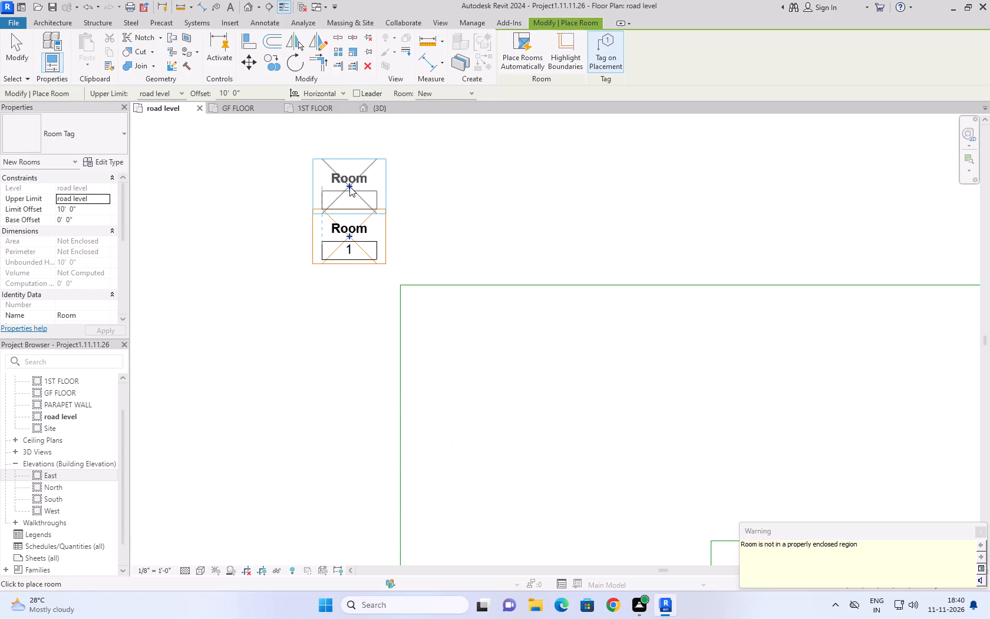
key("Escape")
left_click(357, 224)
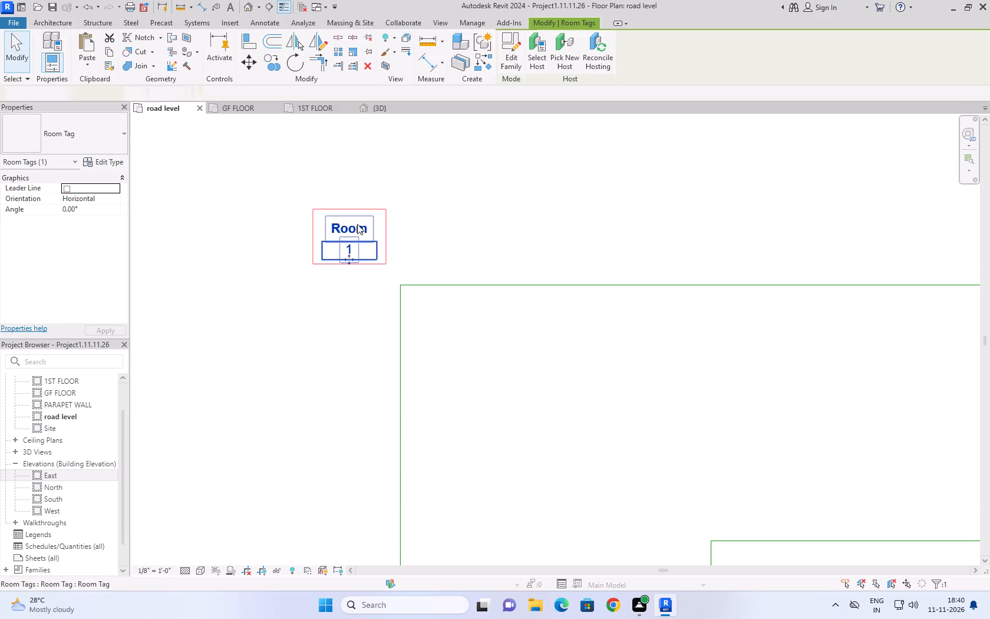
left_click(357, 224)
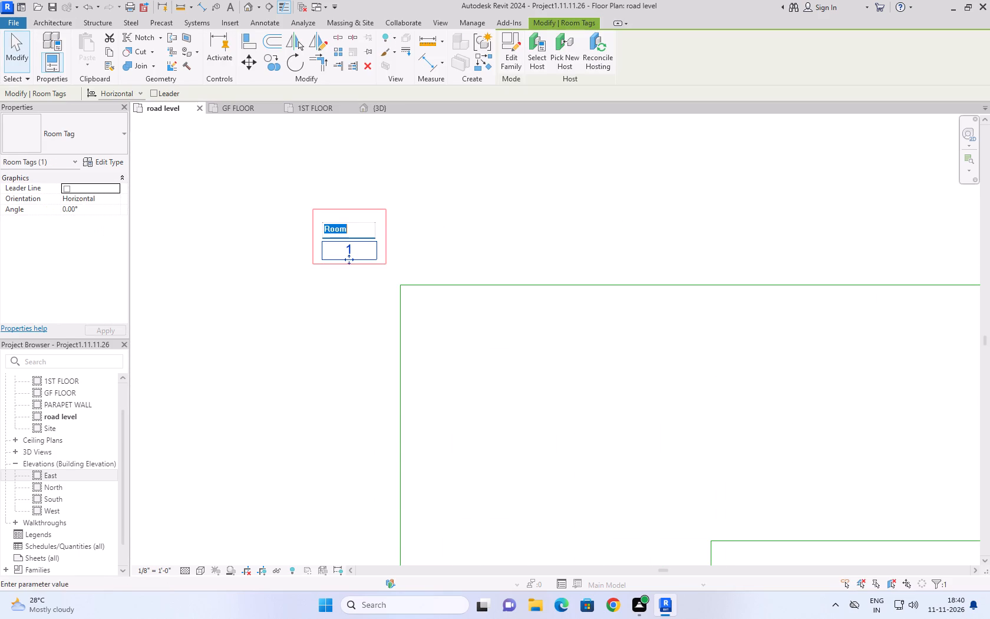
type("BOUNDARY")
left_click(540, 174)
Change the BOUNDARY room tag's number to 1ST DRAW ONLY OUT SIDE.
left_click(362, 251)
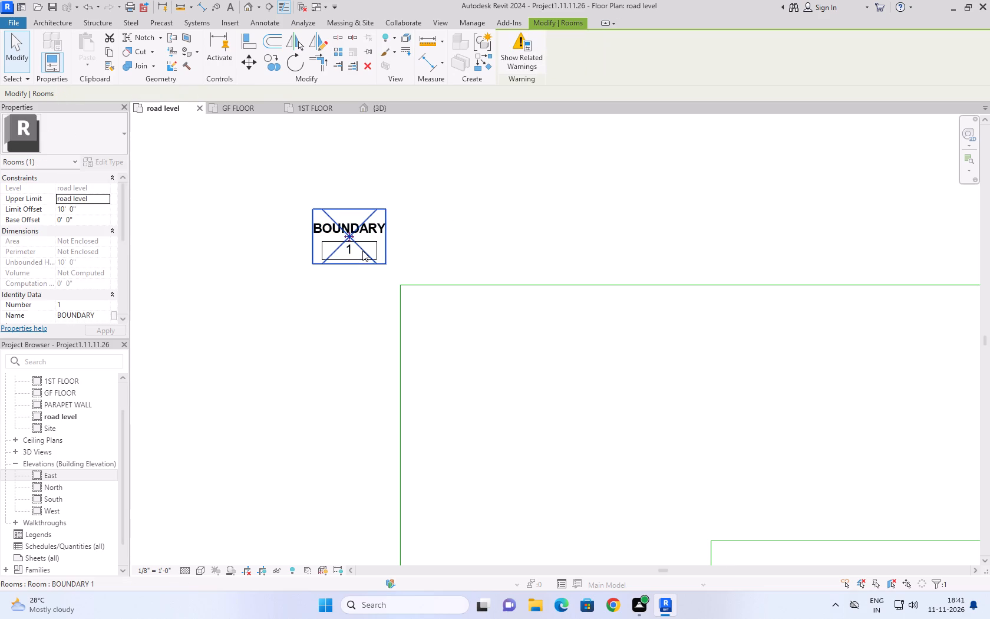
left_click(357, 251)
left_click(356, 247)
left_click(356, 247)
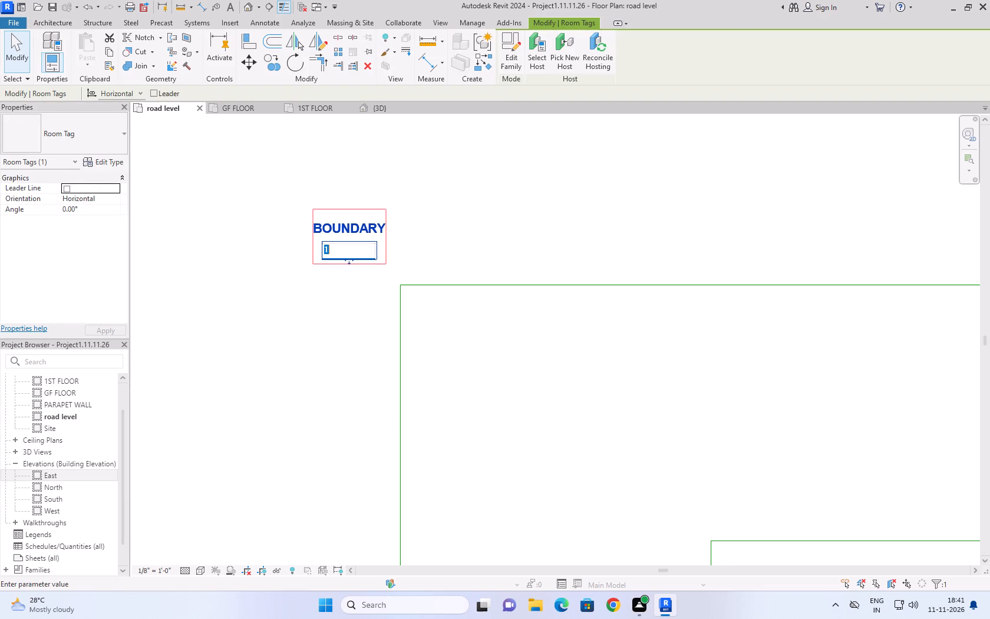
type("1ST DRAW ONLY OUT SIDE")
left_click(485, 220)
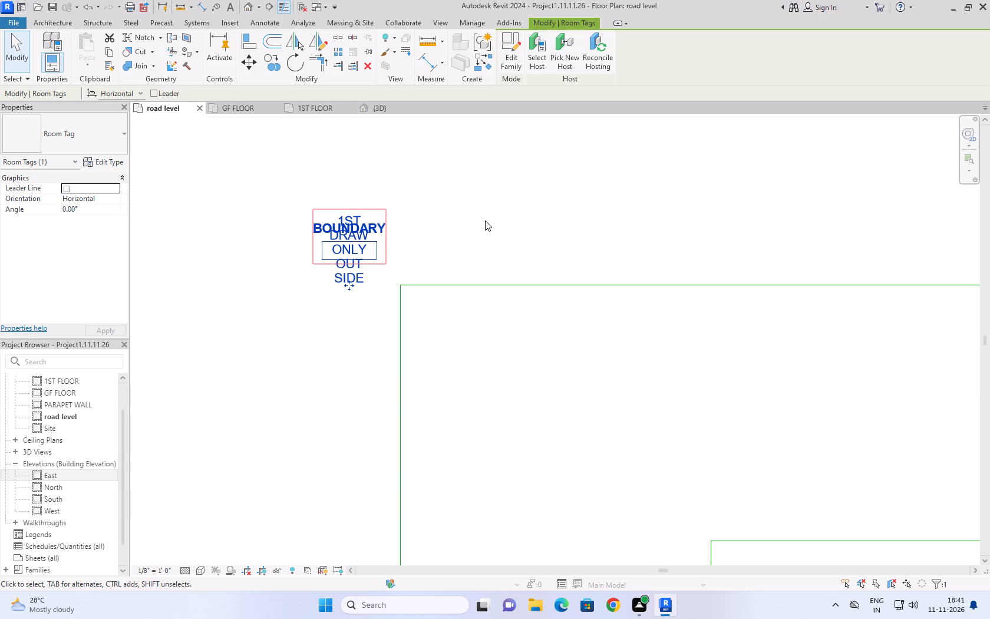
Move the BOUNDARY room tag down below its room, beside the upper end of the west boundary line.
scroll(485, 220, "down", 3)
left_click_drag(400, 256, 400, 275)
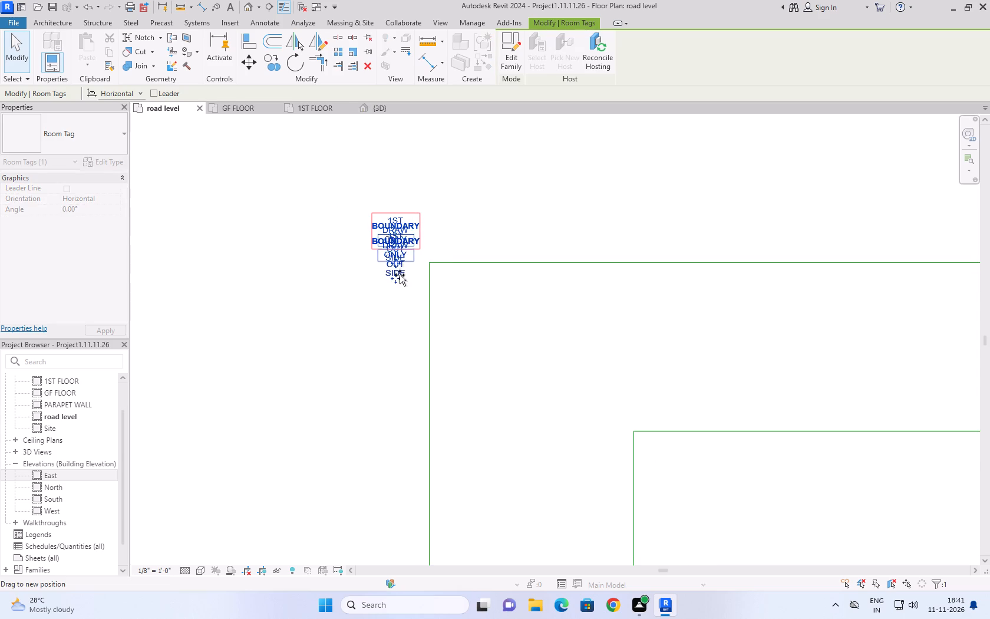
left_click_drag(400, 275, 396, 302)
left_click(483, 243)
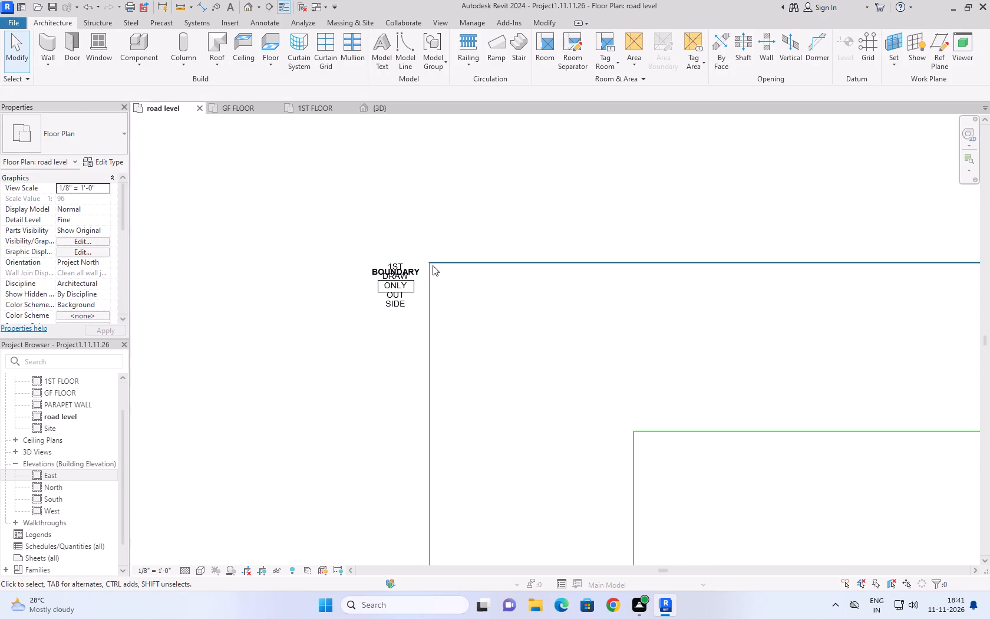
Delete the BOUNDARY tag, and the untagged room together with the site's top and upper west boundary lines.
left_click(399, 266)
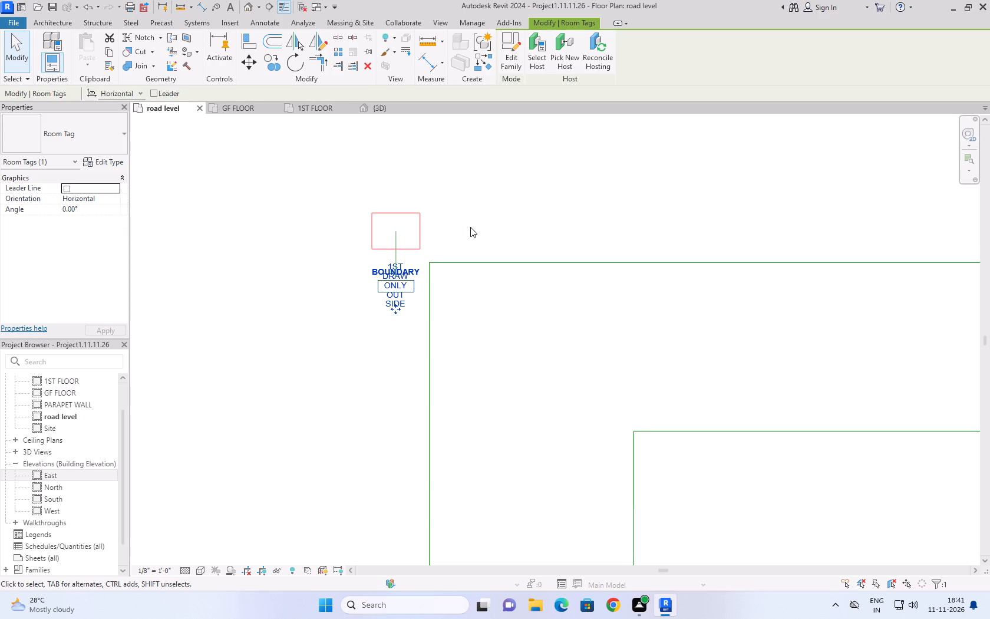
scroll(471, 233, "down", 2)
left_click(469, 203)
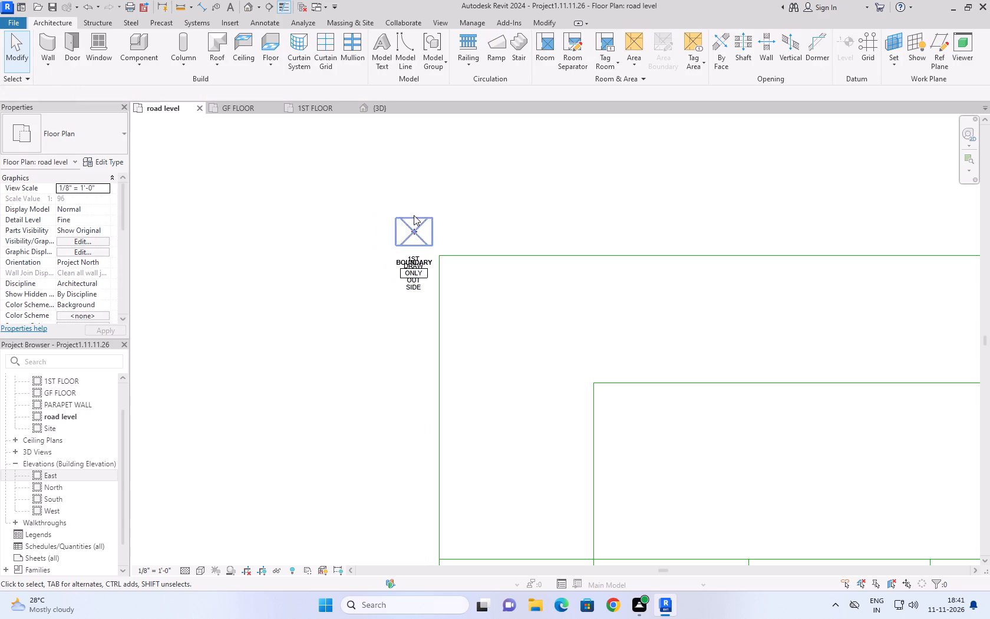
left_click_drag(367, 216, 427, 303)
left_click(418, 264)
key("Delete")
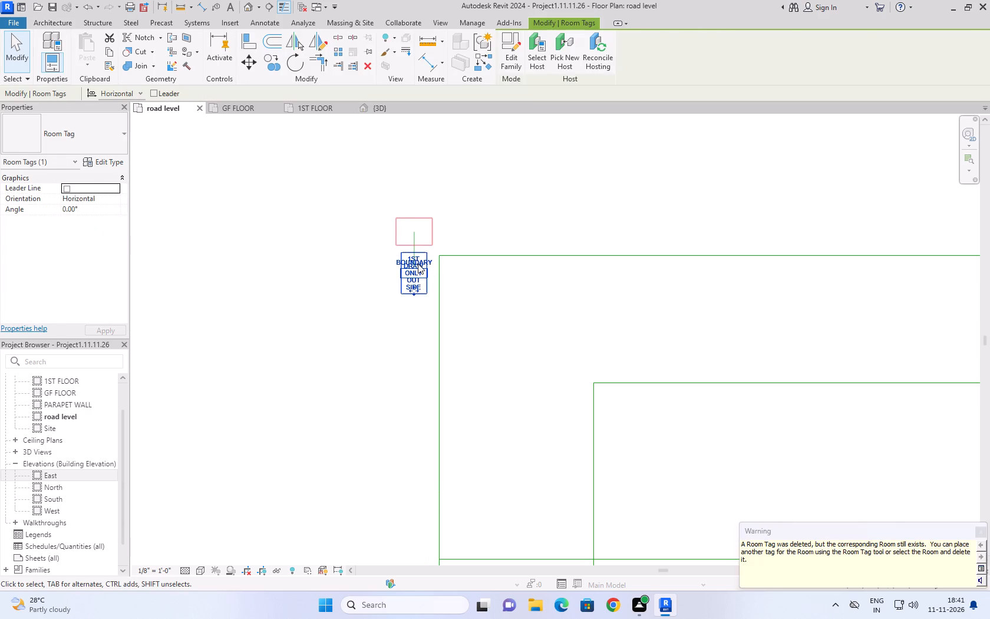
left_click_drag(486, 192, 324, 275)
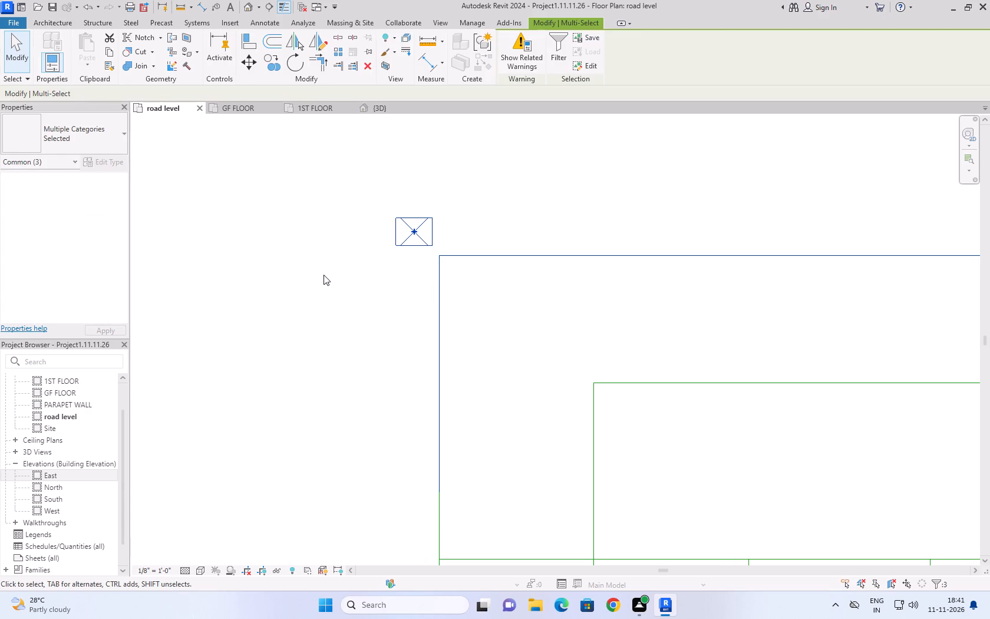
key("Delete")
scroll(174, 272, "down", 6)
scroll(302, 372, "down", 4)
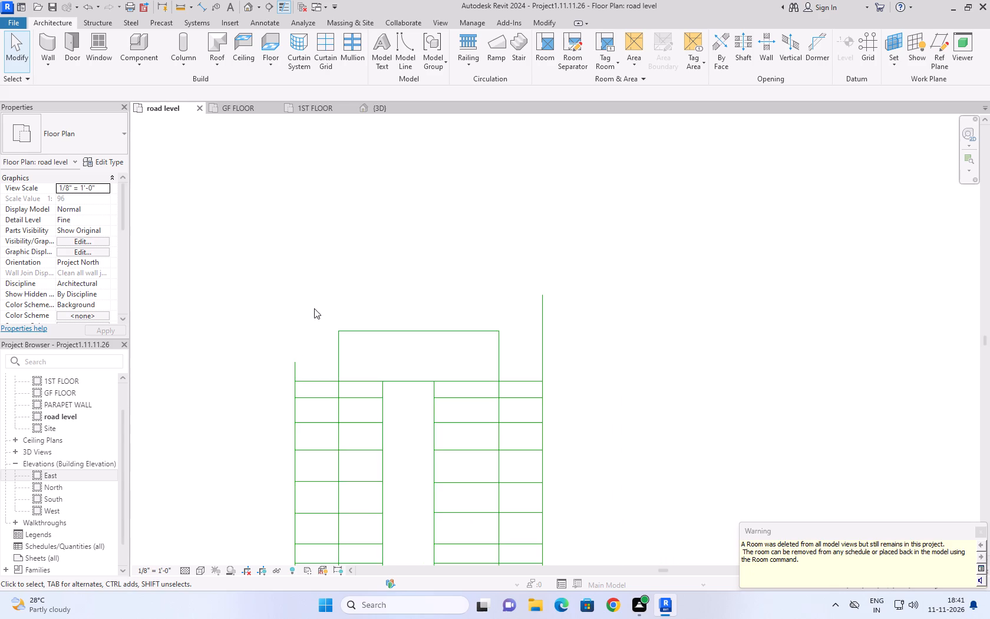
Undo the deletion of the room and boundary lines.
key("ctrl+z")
Change the line style of the east block's west edge, facing the central strip, to <Hidden Lines>.
scroll(288, 341, "down", 5)
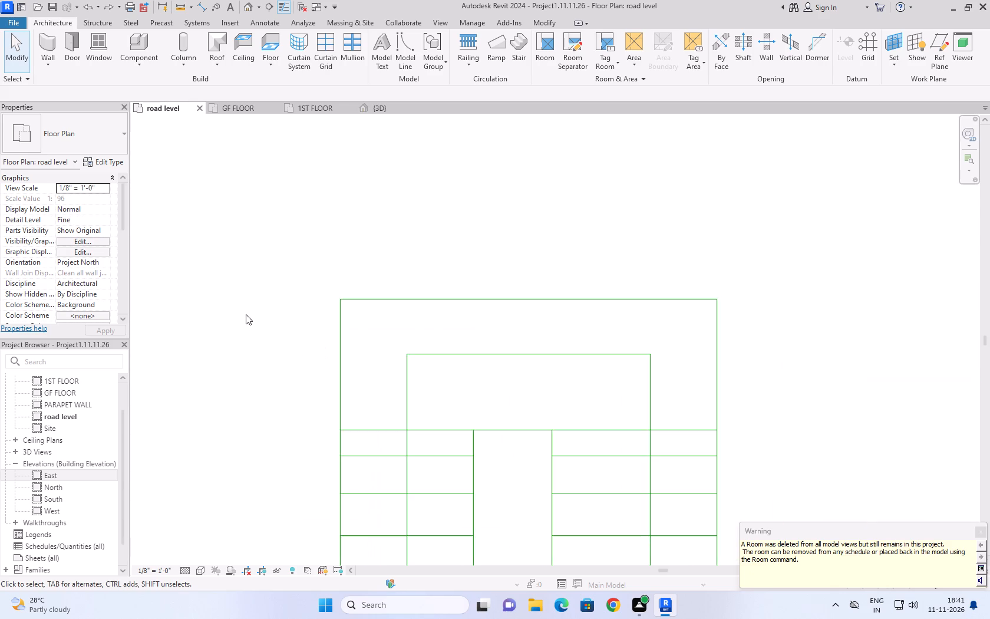
scroll(246, 314, "down", 6)
scroll(543, 335, "down", 3)
scroll(523, 434, "up", 5)
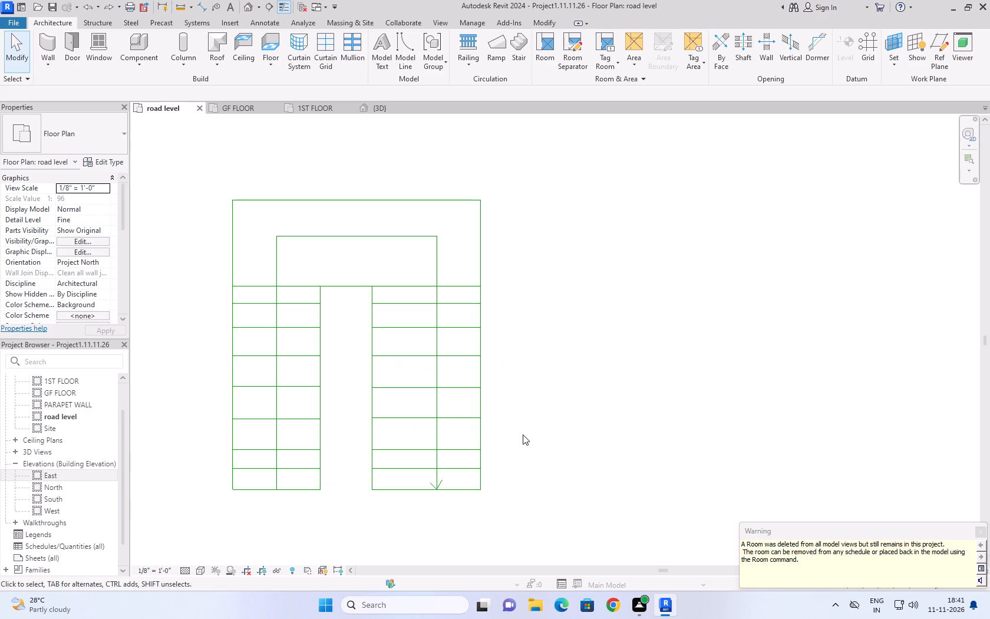
left_click(373, 400)
left_click(578, 58)
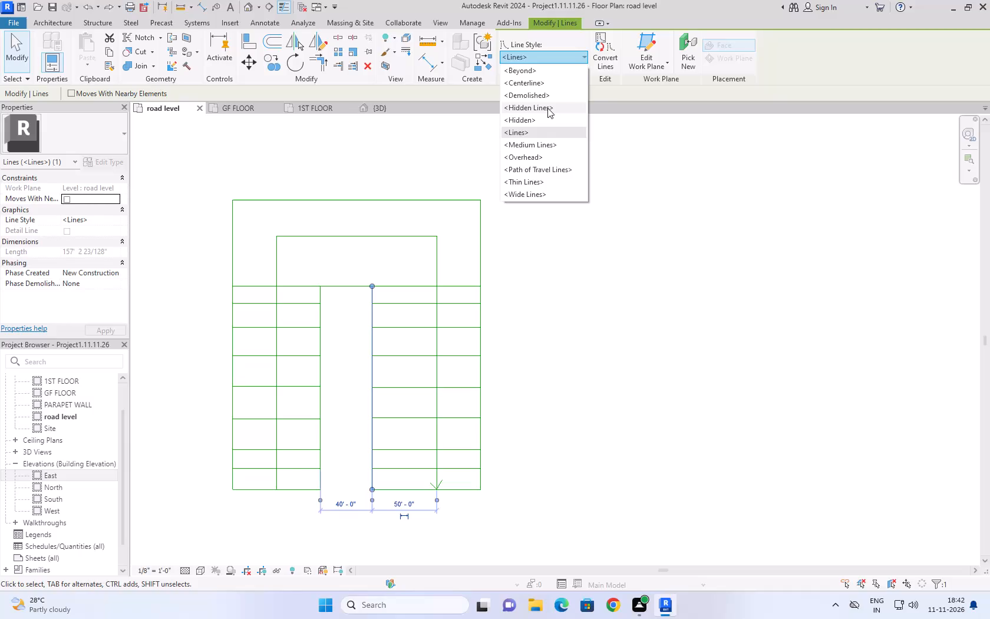
left_click(547, 108)
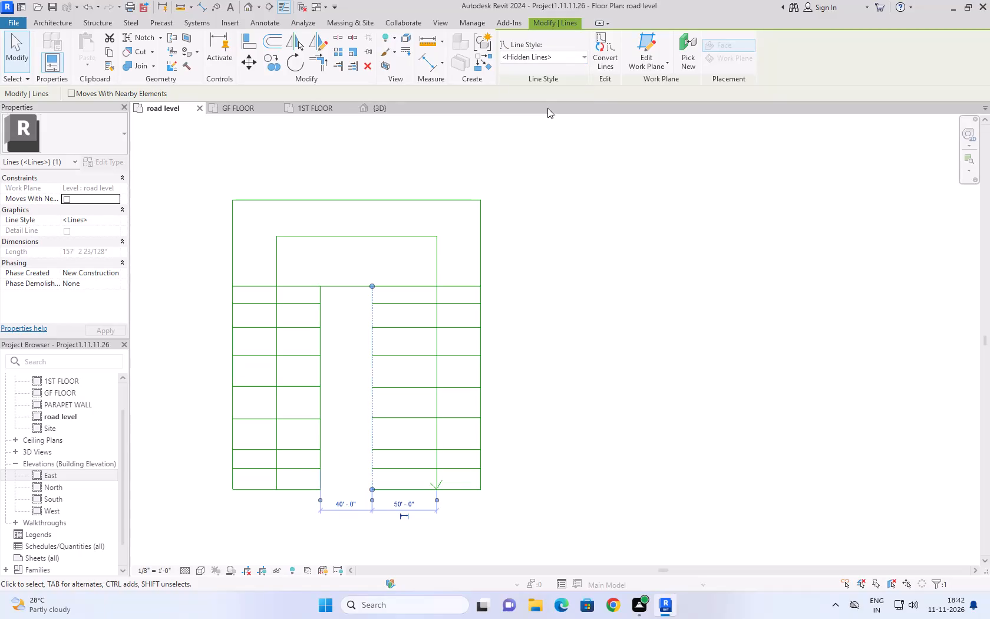
Change the line style of the long middle segment of the west block's east edge to <Hidden Lines>.
left_click(323, 344)
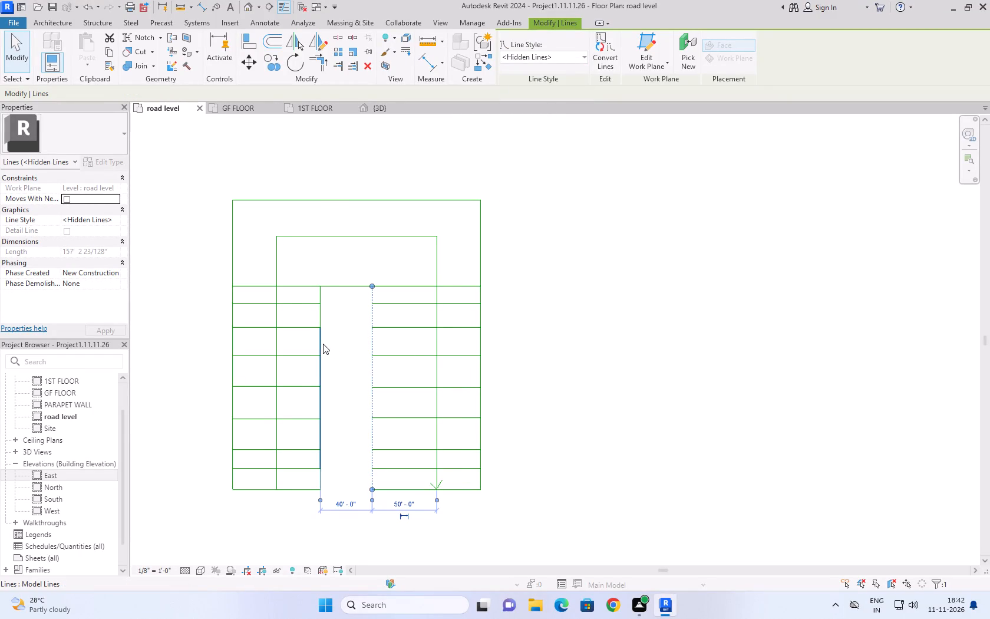
left_click(562, 53)
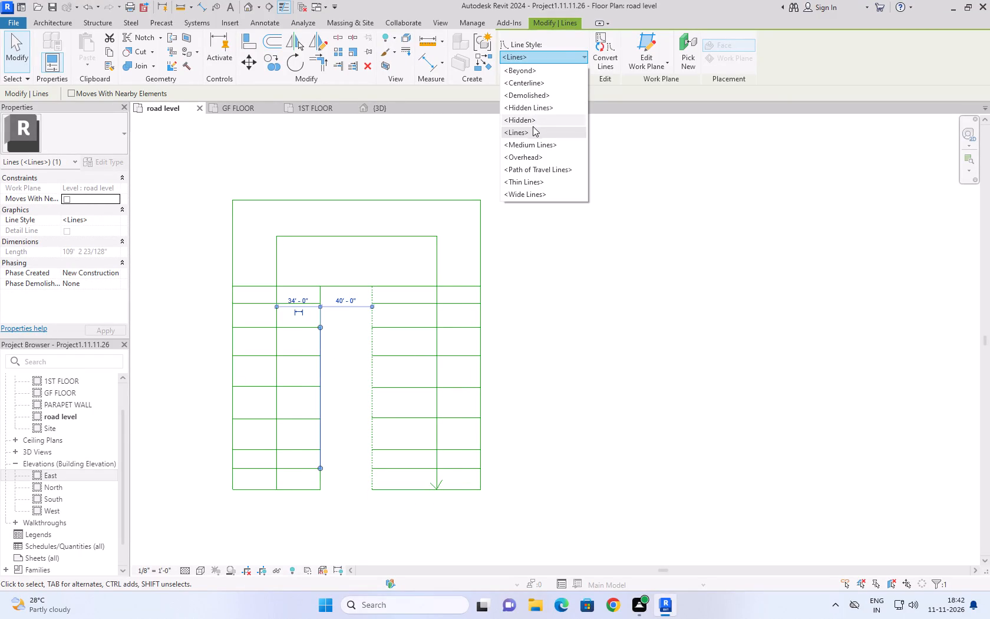
left_click(539, 108)
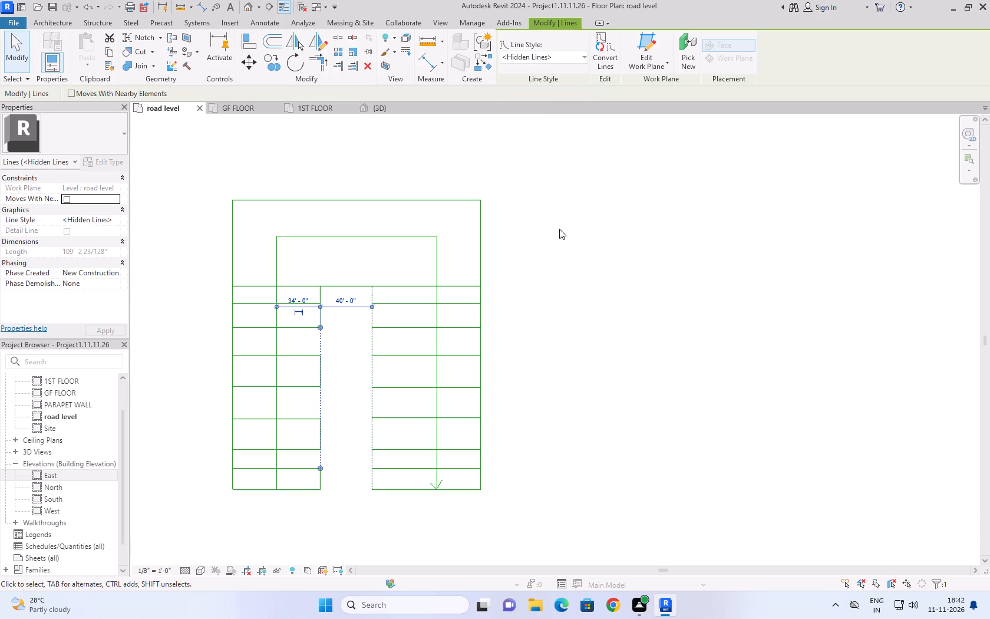
left_click(559, 248)
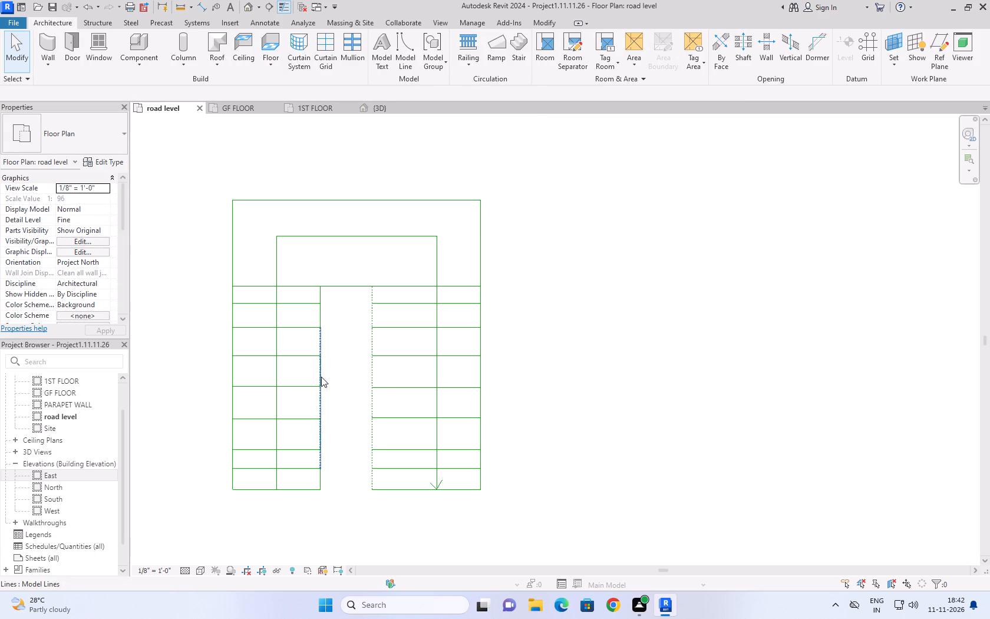
Change the line style of the short line closing the north end of the central strip to <Hidden Lines>.
left_click(319, 371)
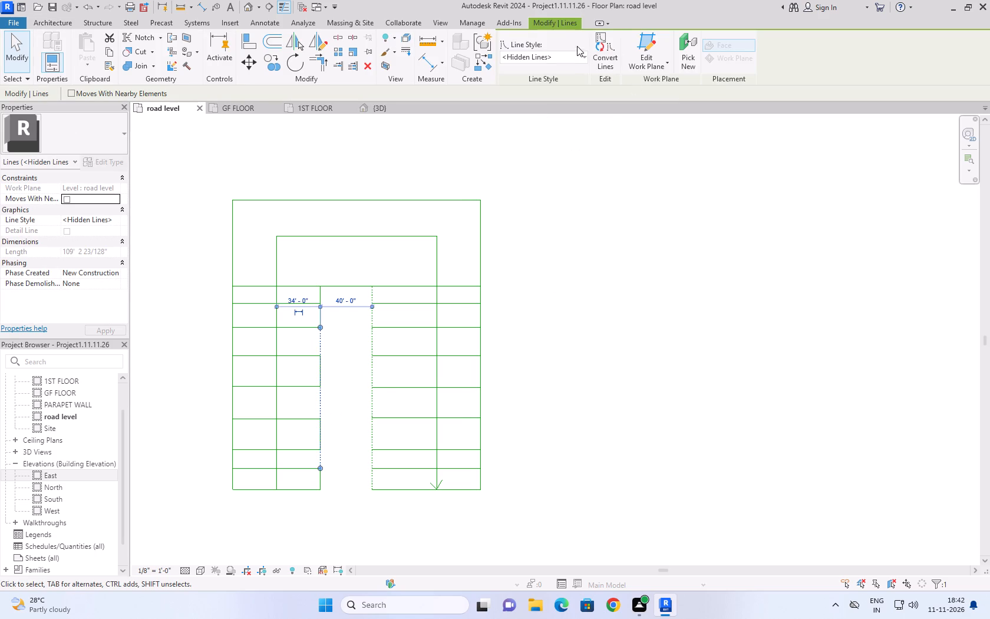
left_click(336, 287)
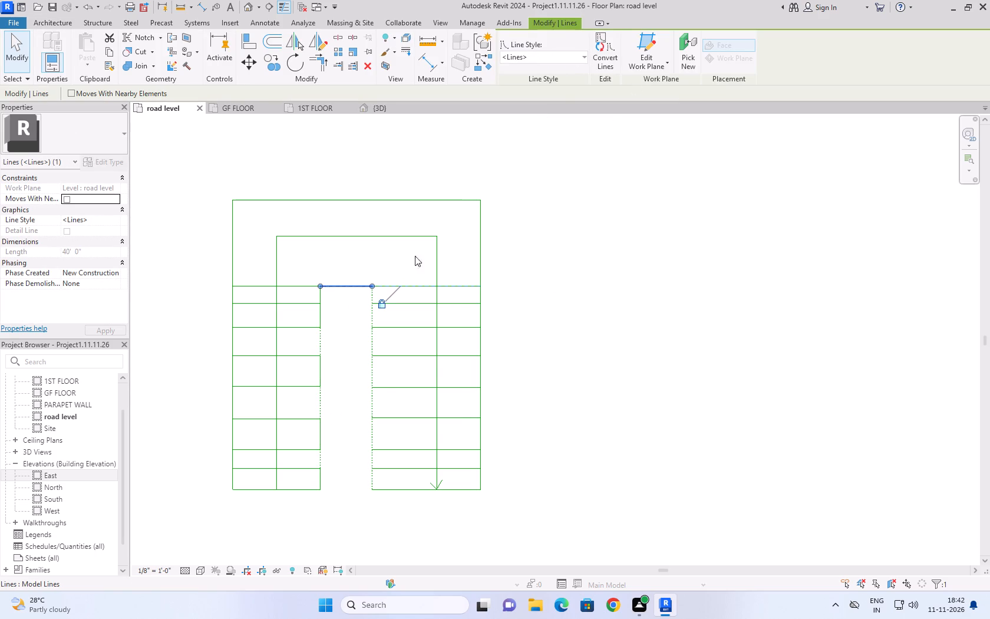
left_click(572, 59)
left_click(541, 106)
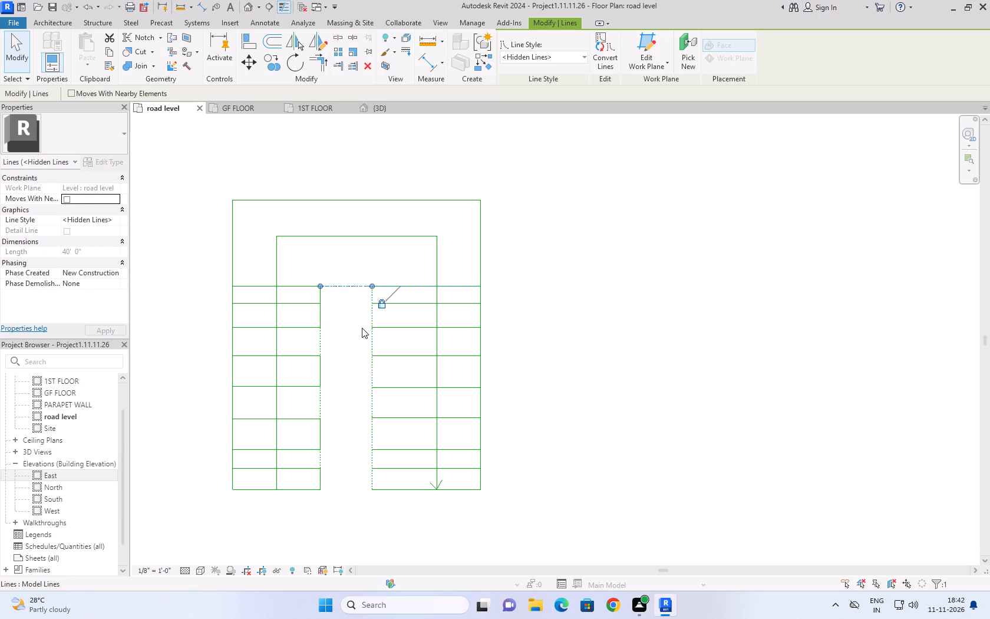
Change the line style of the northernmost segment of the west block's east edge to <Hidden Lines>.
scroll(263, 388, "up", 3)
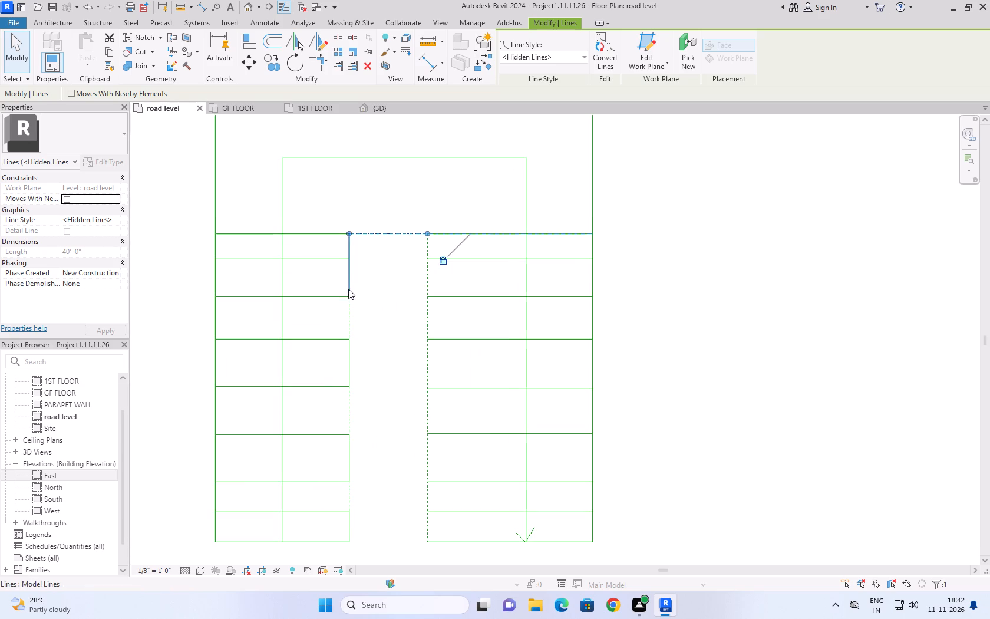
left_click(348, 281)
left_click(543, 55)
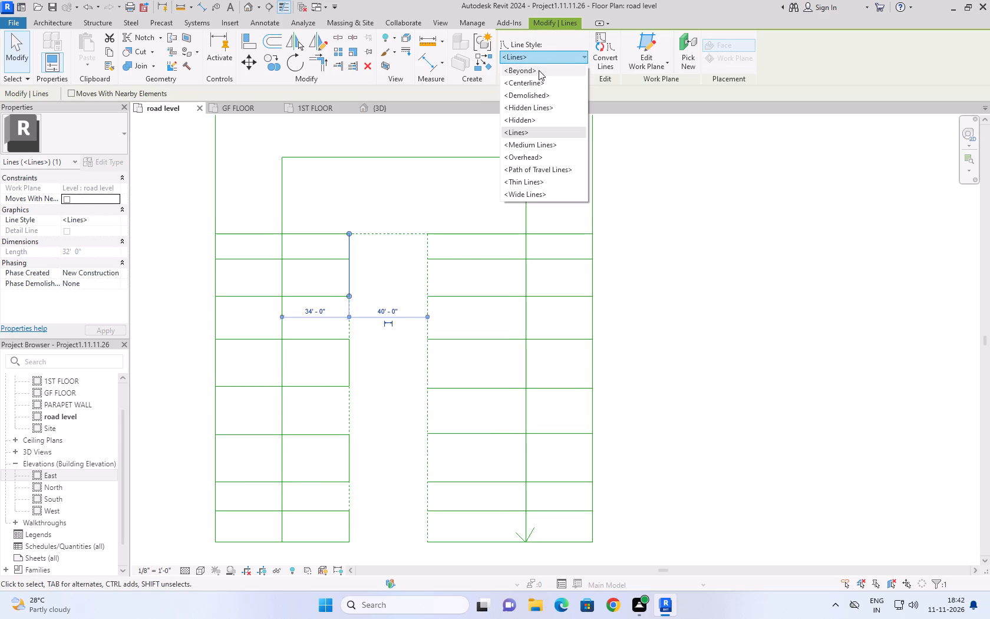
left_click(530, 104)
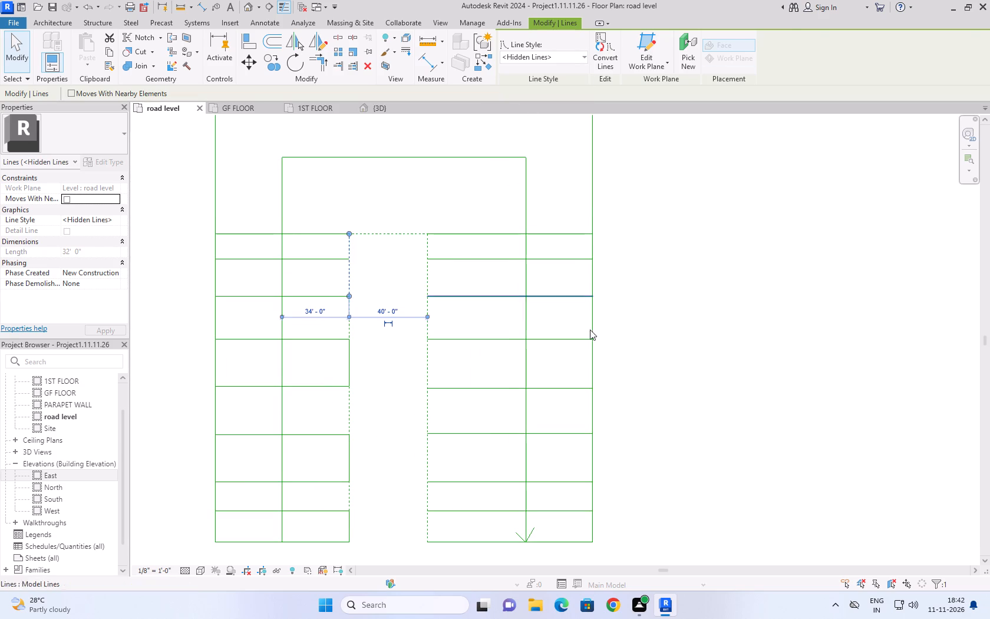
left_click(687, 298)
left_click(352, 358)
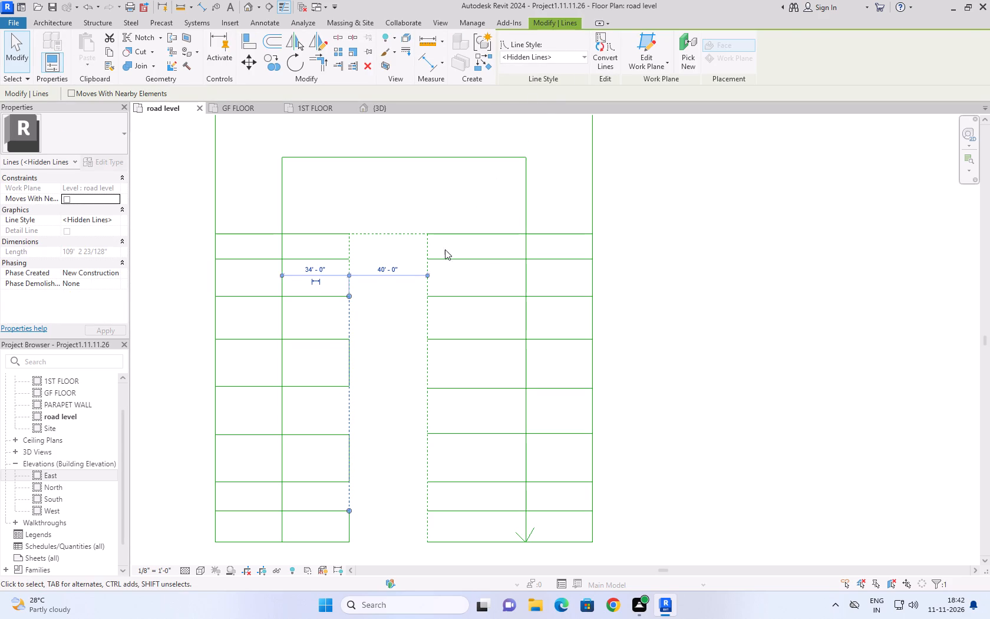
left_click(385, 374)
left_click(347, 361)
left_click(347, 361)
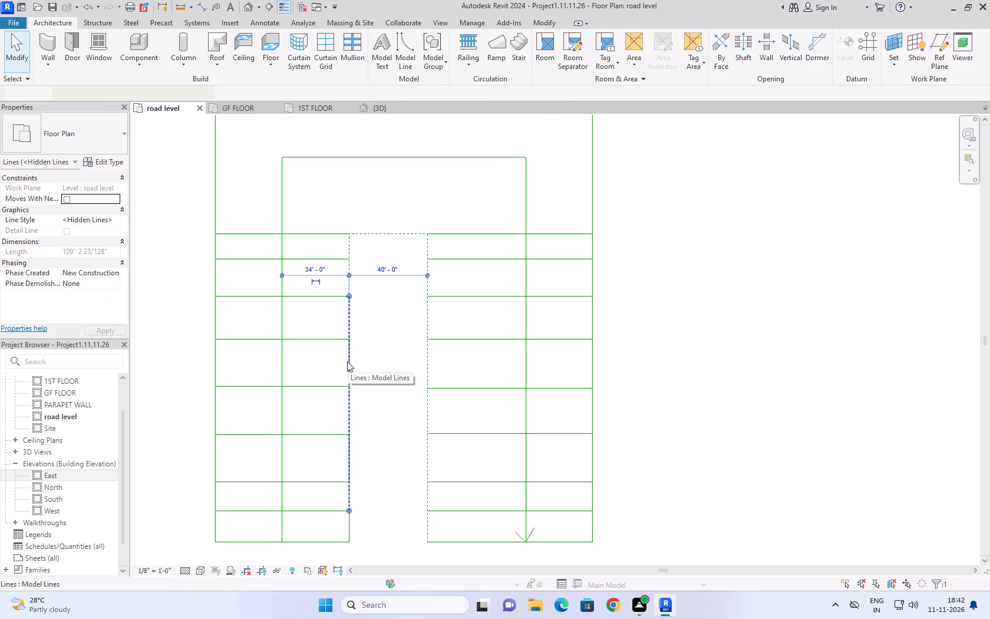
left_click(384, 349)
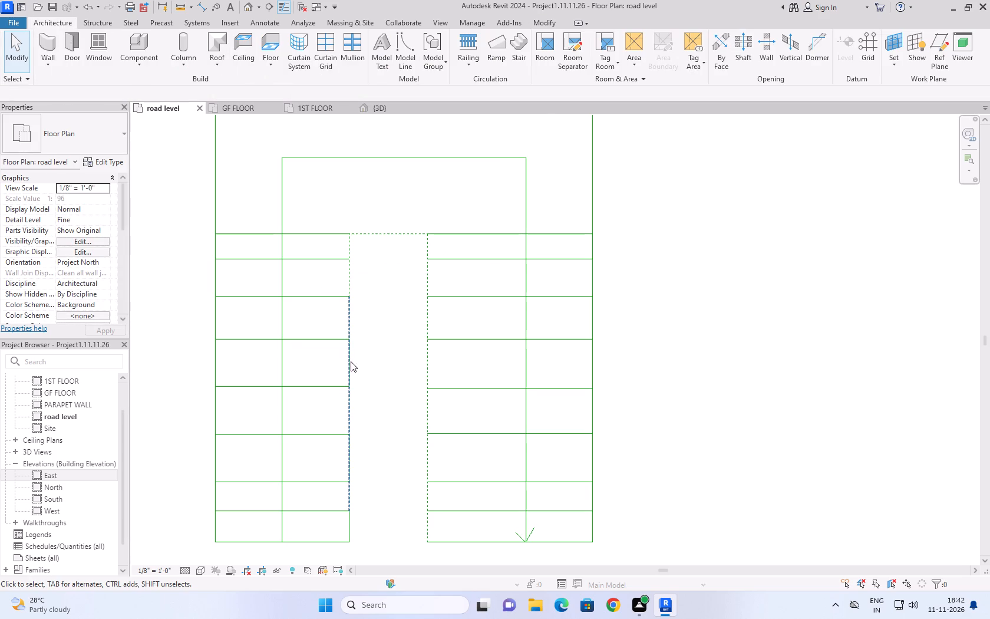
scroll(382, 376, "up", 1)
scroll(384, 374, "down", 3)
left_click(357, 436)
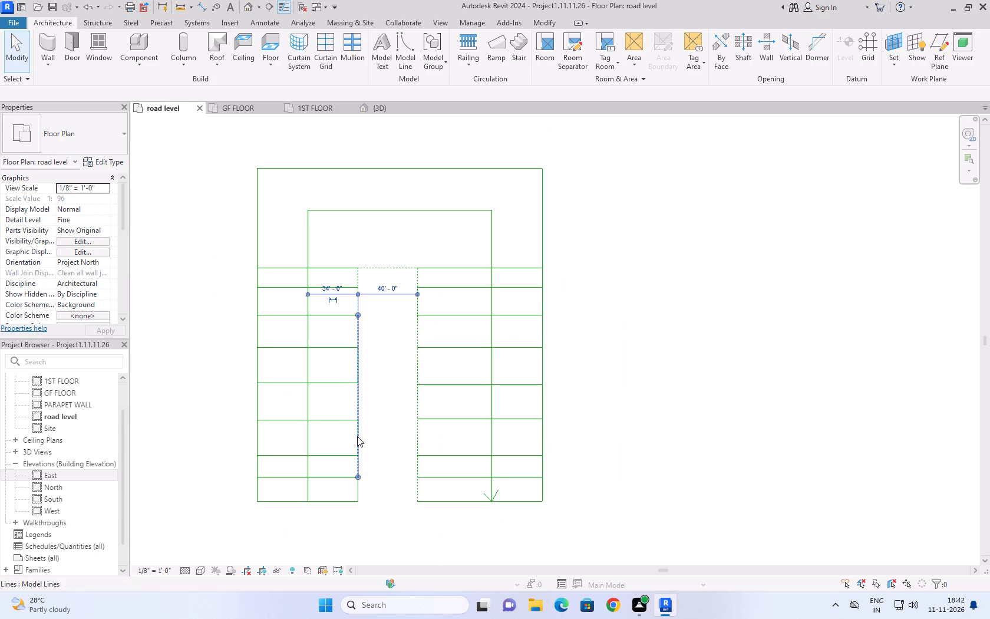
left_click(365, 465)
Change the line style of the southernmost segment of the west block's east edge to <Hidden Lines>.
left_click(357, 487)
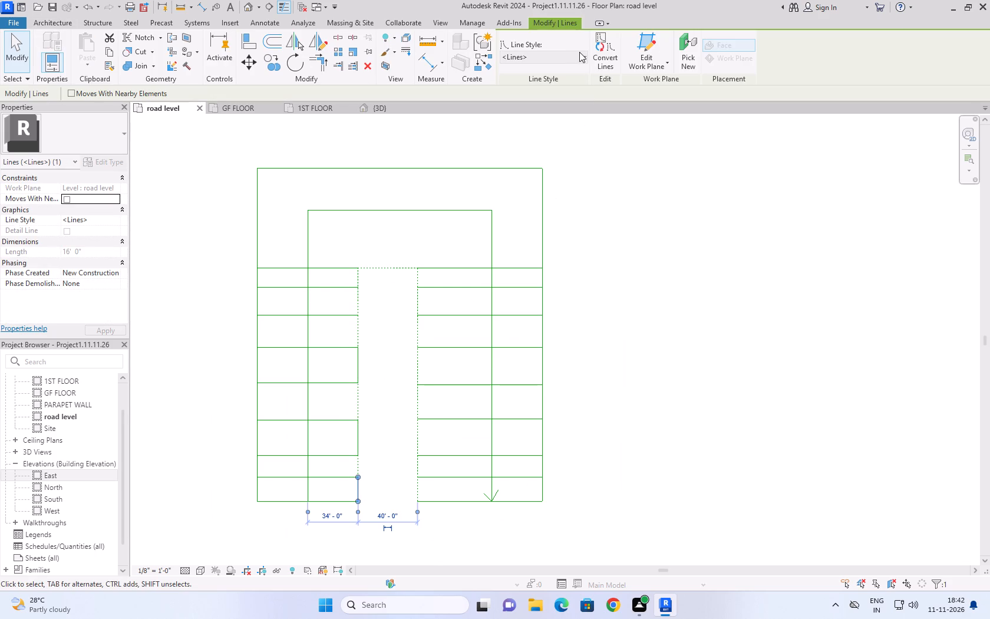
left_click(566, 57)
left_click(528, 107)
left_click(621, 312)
Delete all the separate and overlapping line segments that make up the west block's east edge.
double_click(359, 438)
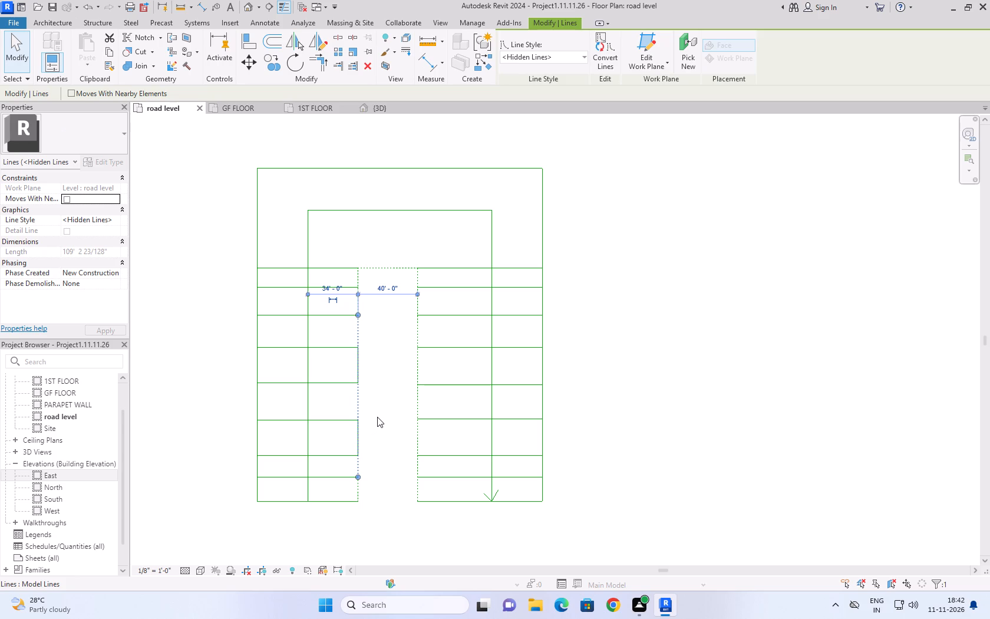
key("Delete")
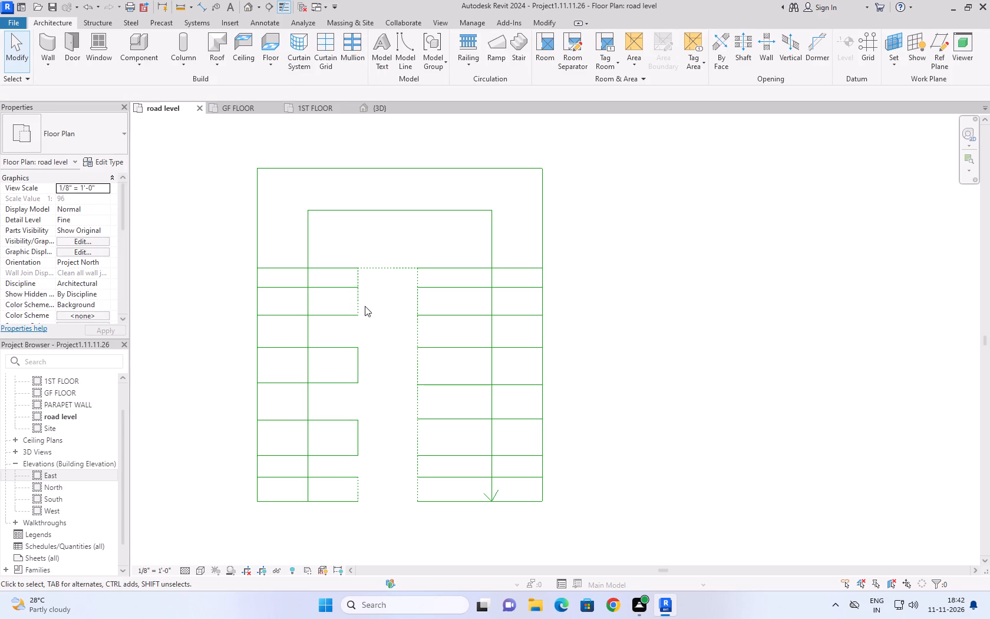
left_click(358, 295)
key("Delete")
left_click(358, 359)
key("Delete")
left_click(358, 437)
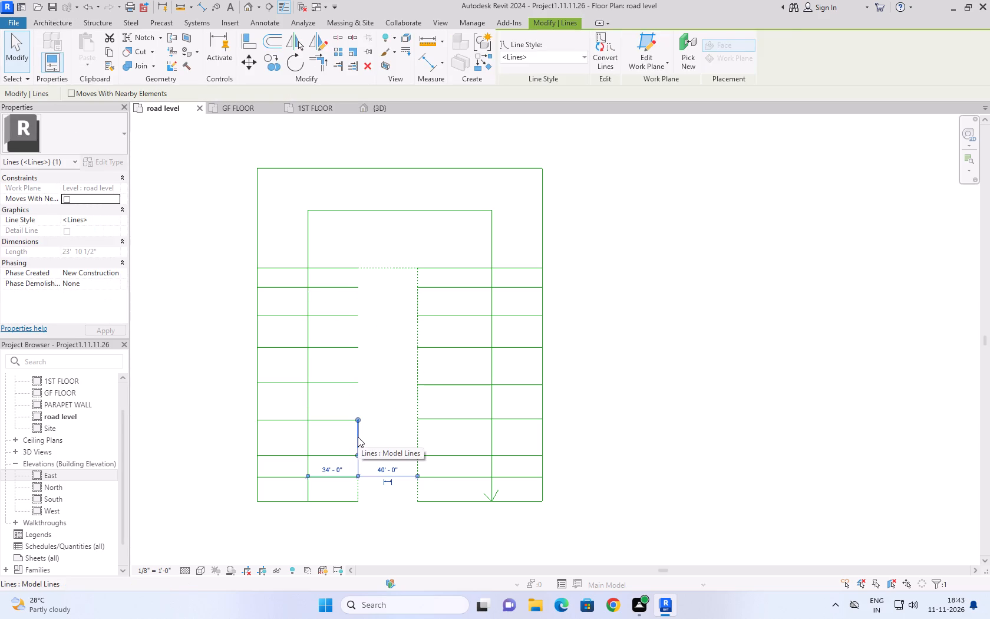
key("Delete")
left_click(357, 492)
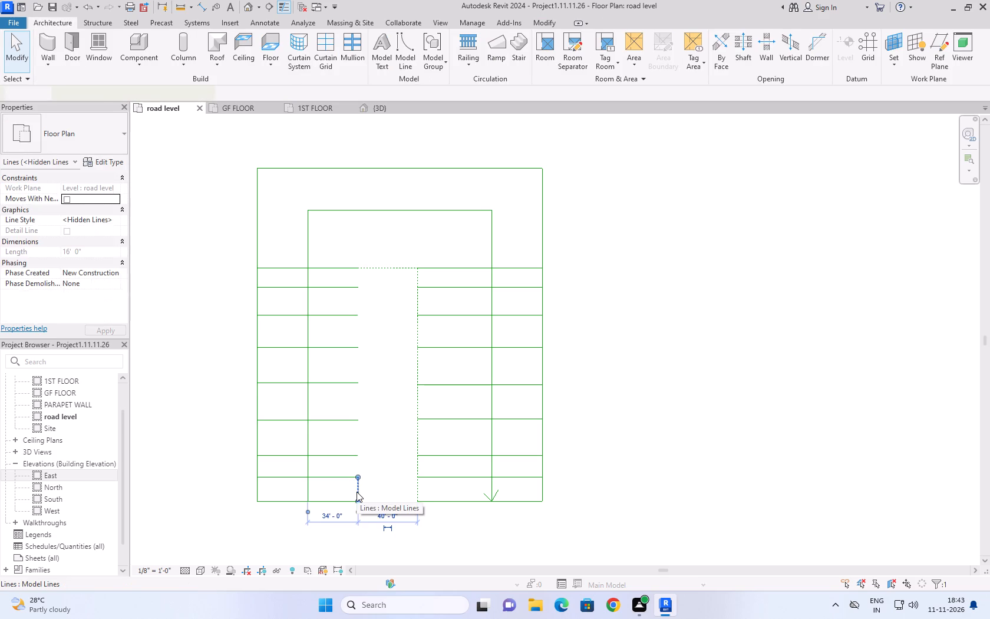
key("Delete")
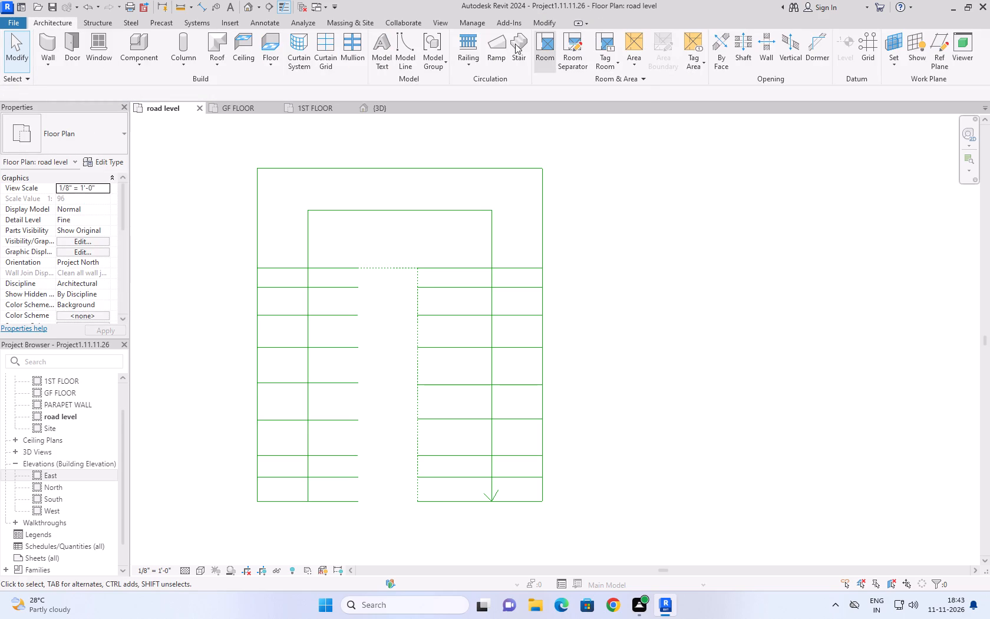
Draw one continuous model line about 157'-2" long down the west block's east edge, from its north edge to its south edge.
left_click(400, 39)
left_click(357, 267)
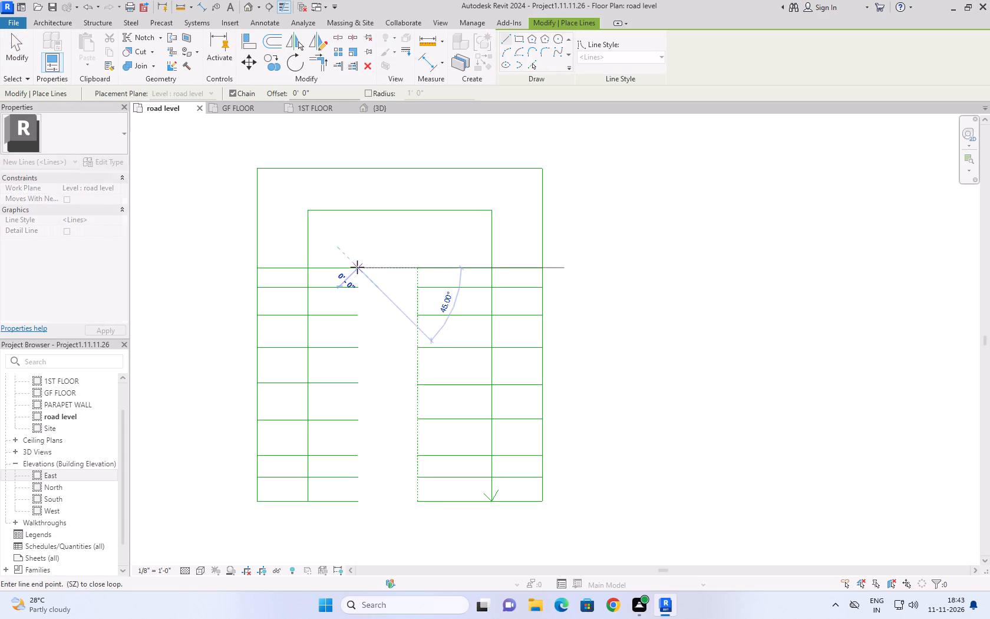
left_click(359, 500)
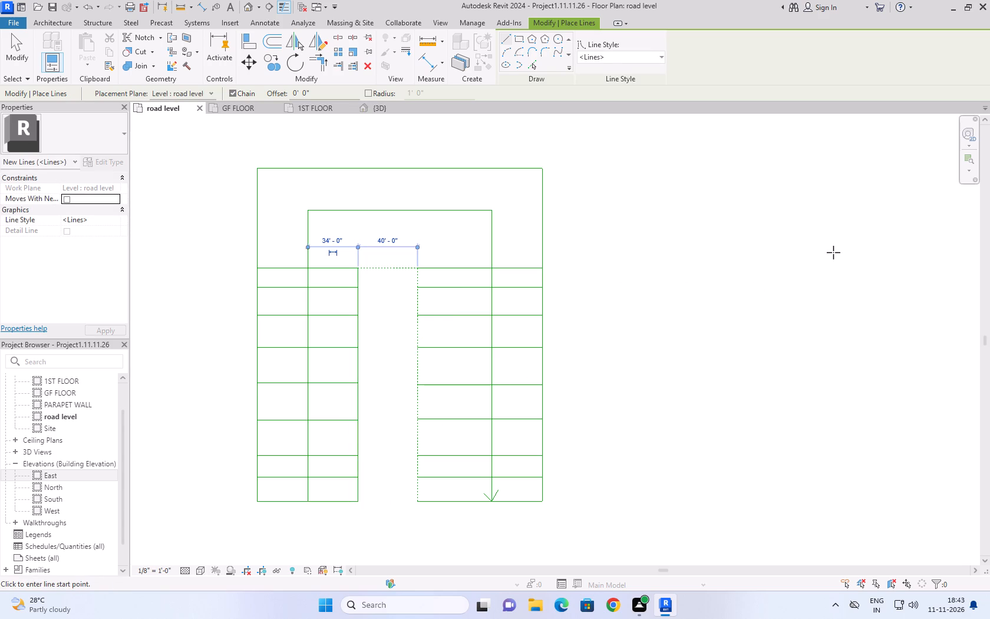
key("Escape")
key("Escape")
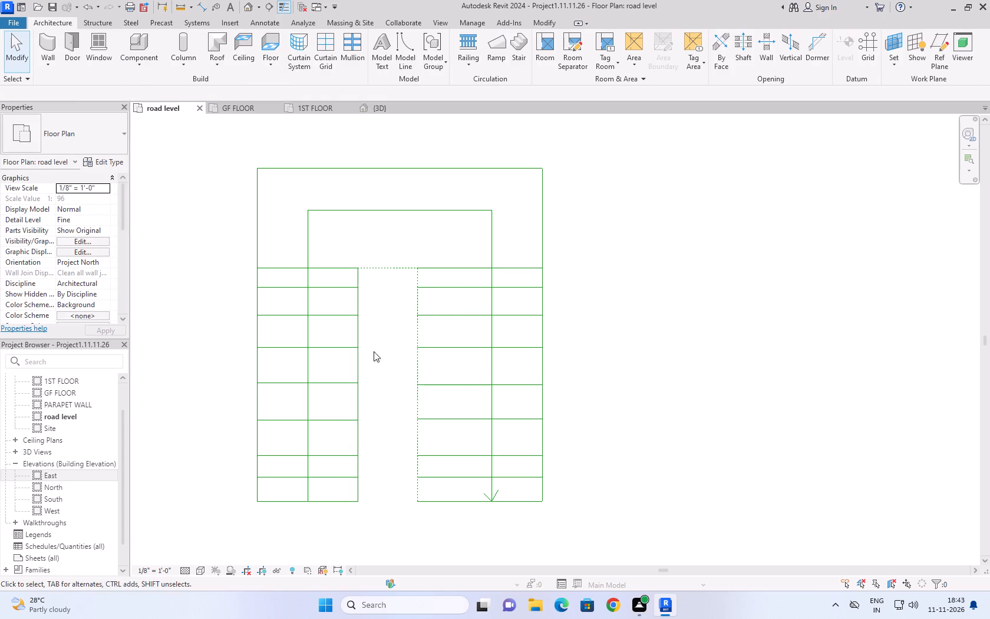
Change the line style of the new line on the west block's east edge to <Hidden Lines>.
left_click(357, 346)
left_click(562, 61)
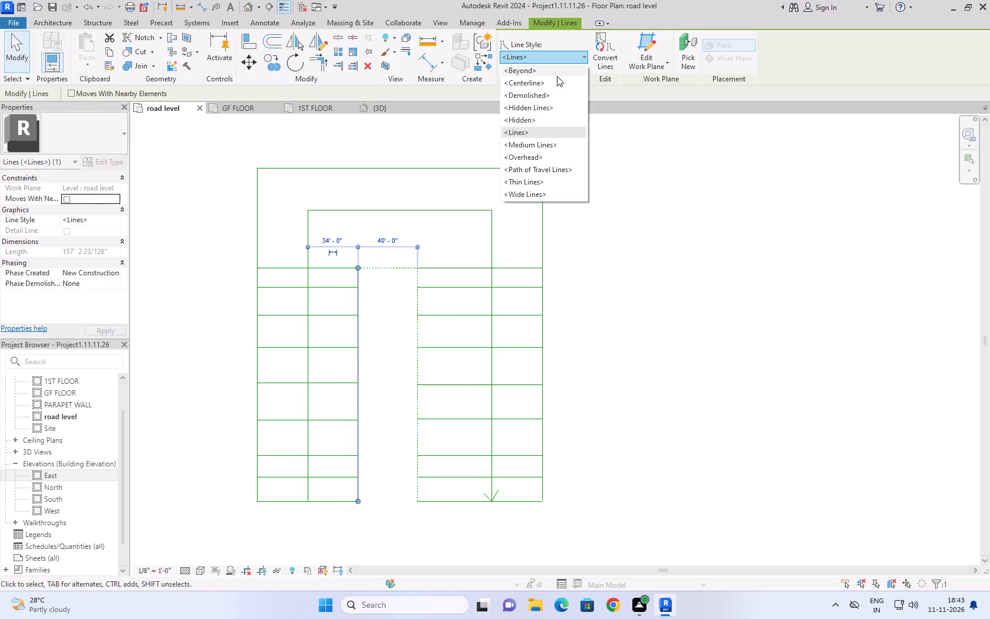
left_click(544, 107)
left_click(673, 337)
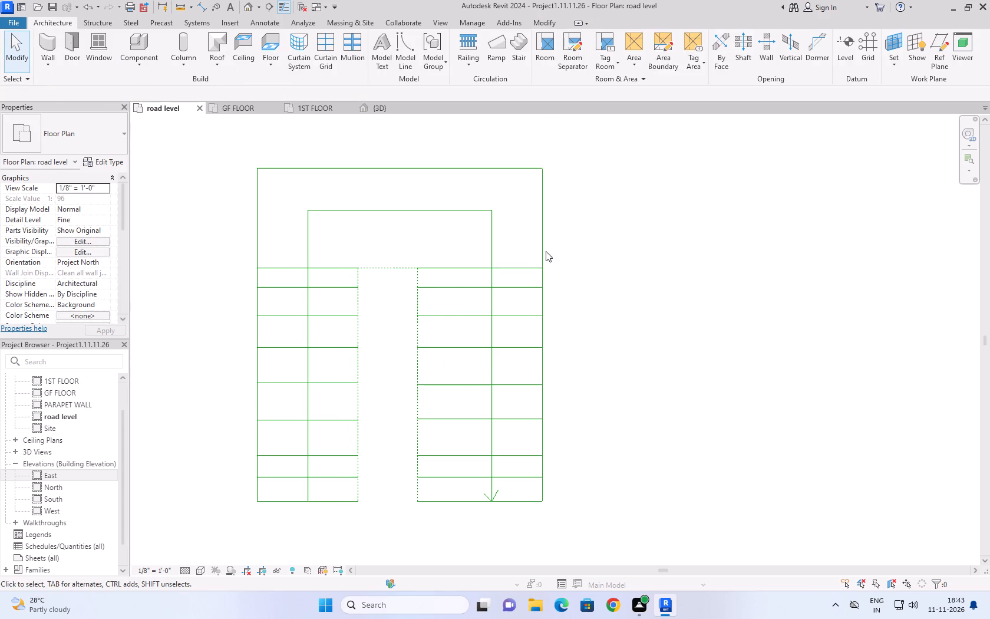
Change the line style of the site's east and north boundary lines and both west boundary segments to <Hidden Lines>.
left_click(541, 232)
left_click(554, 57)
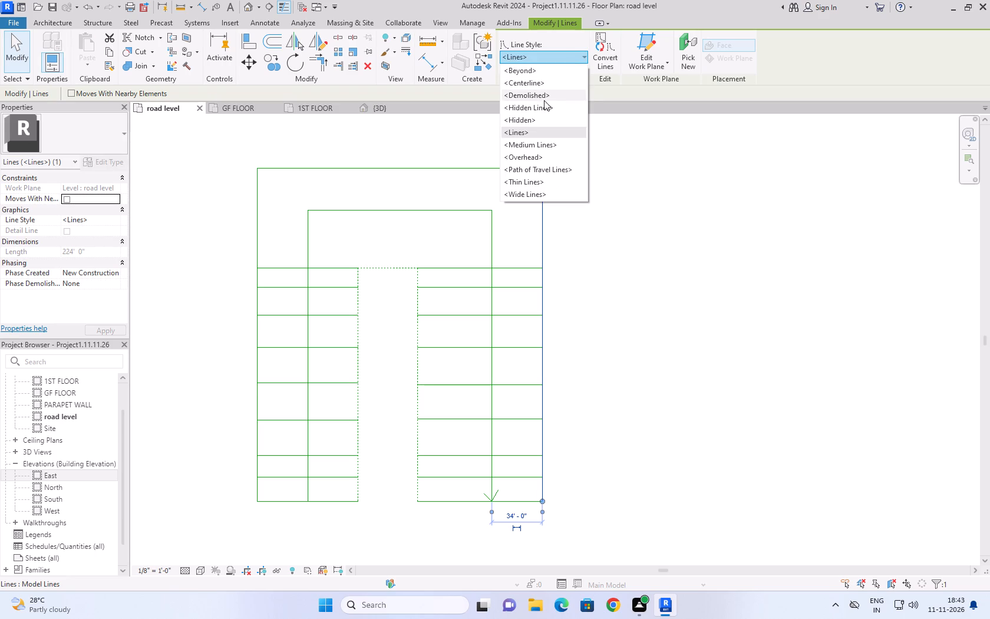
left_click(540, 106)
left_click(447, 165)
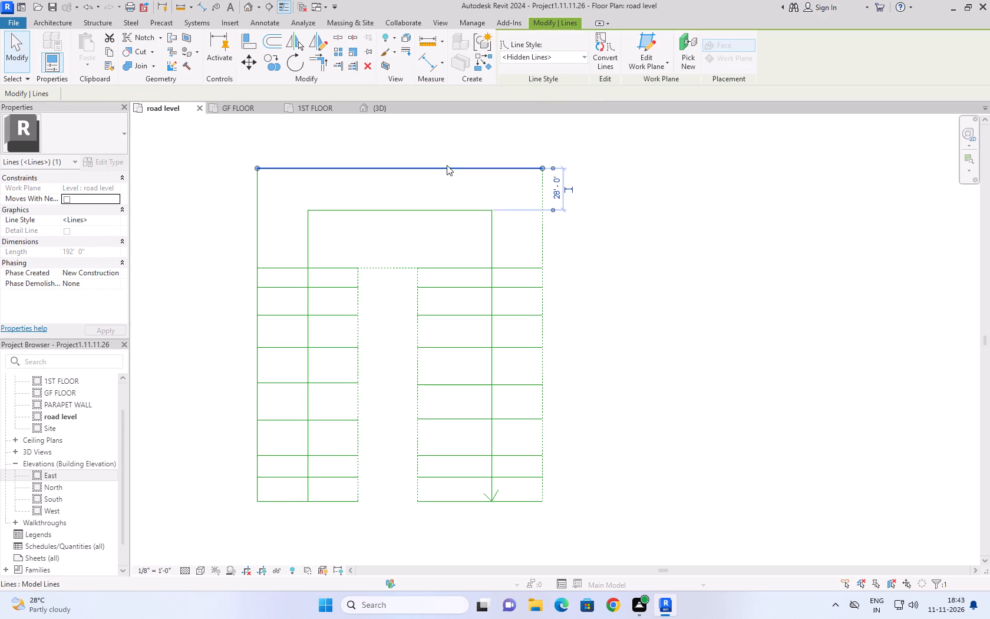
left_click(549, 58)
left_click(540, 108)
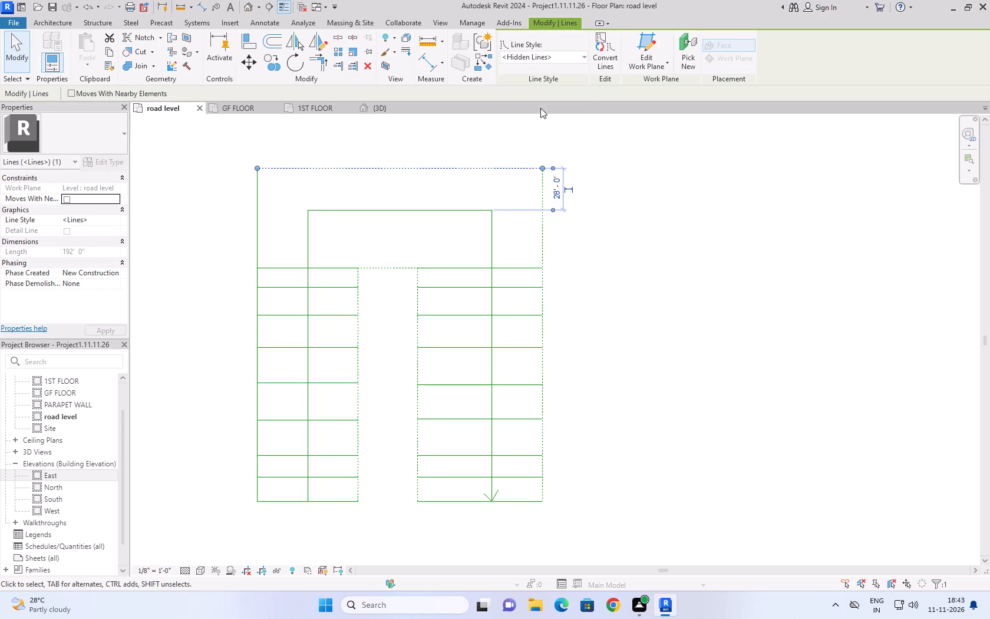
left_click(259, 226)
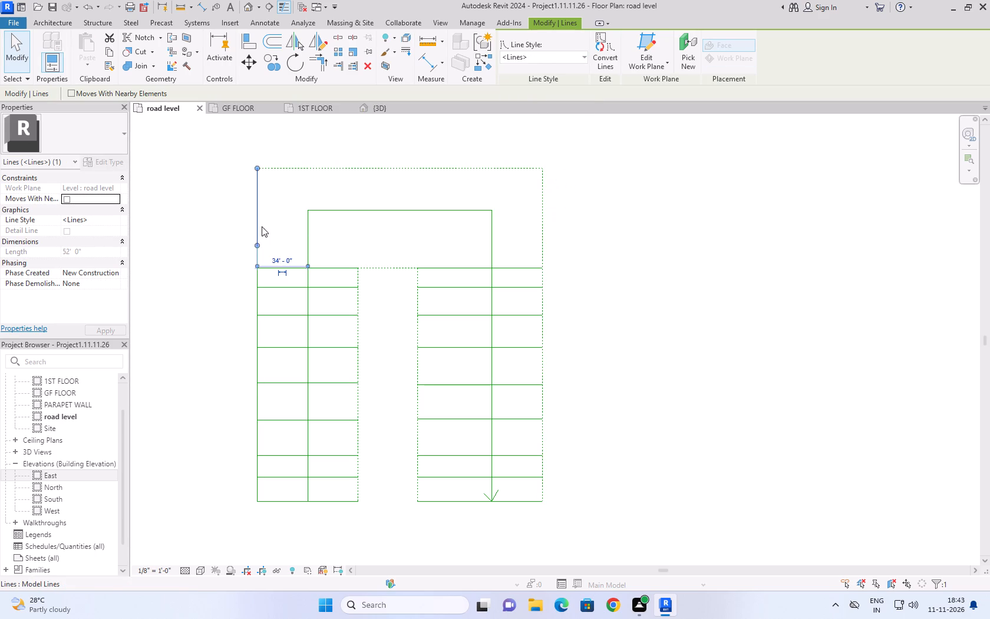
left_click(580, 61)
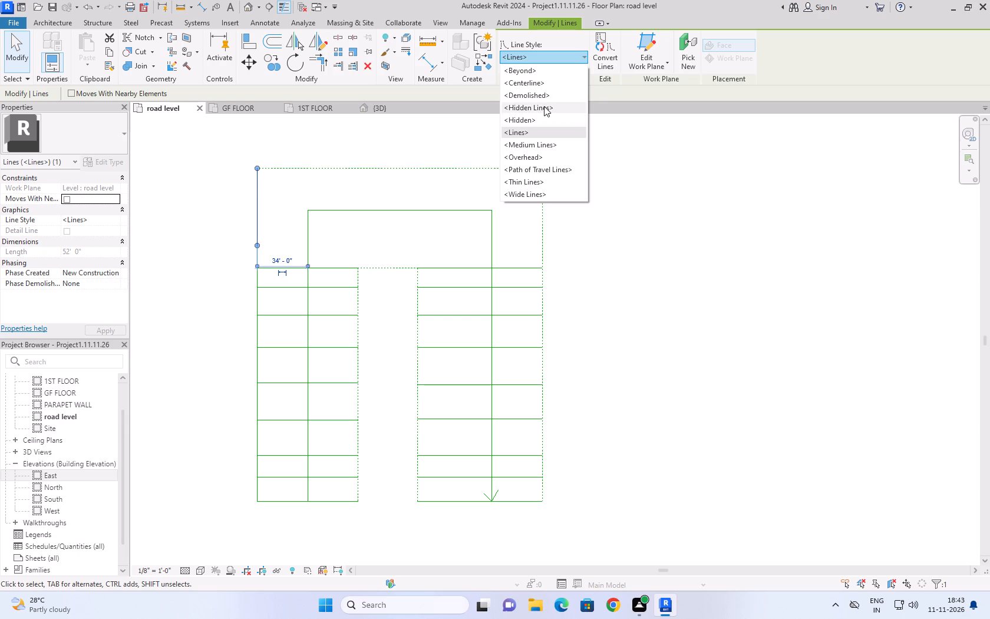
left_click(544, 106)
left_click(256, 309)
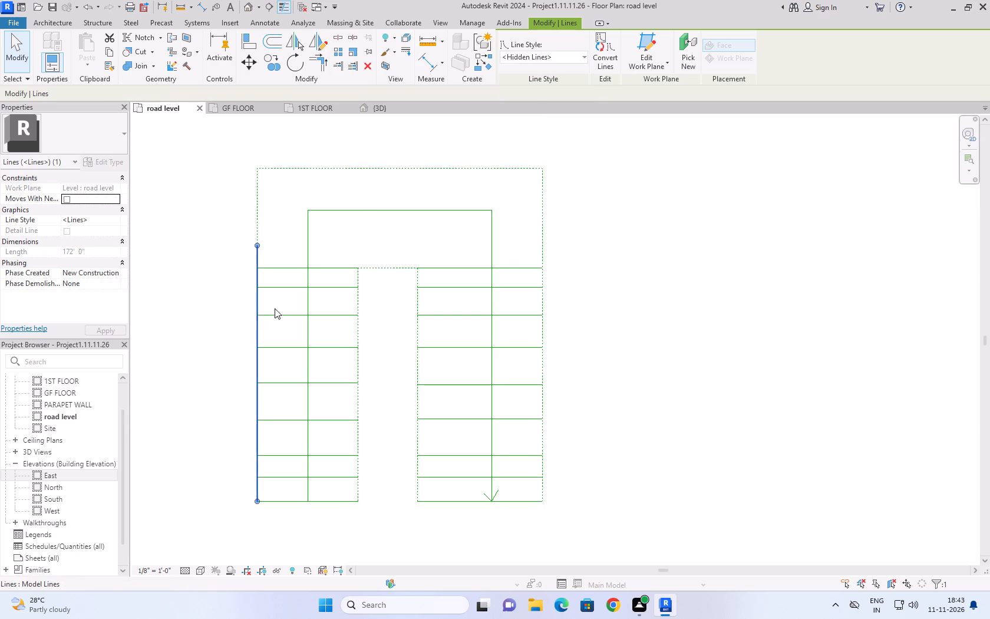
left_click(571, 57)
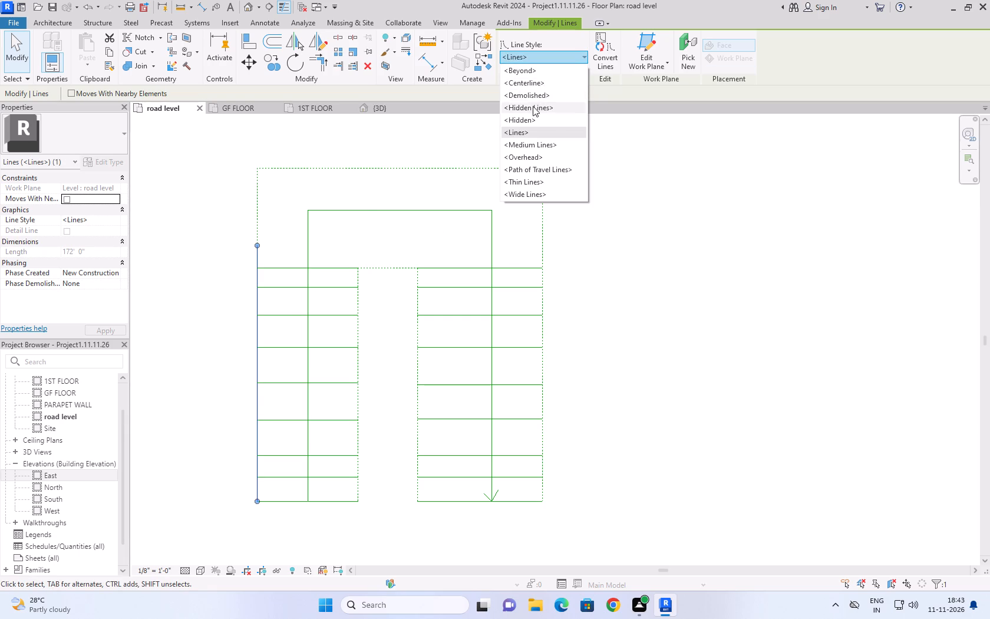
left_click(532, 108)
left_click(622, 314)
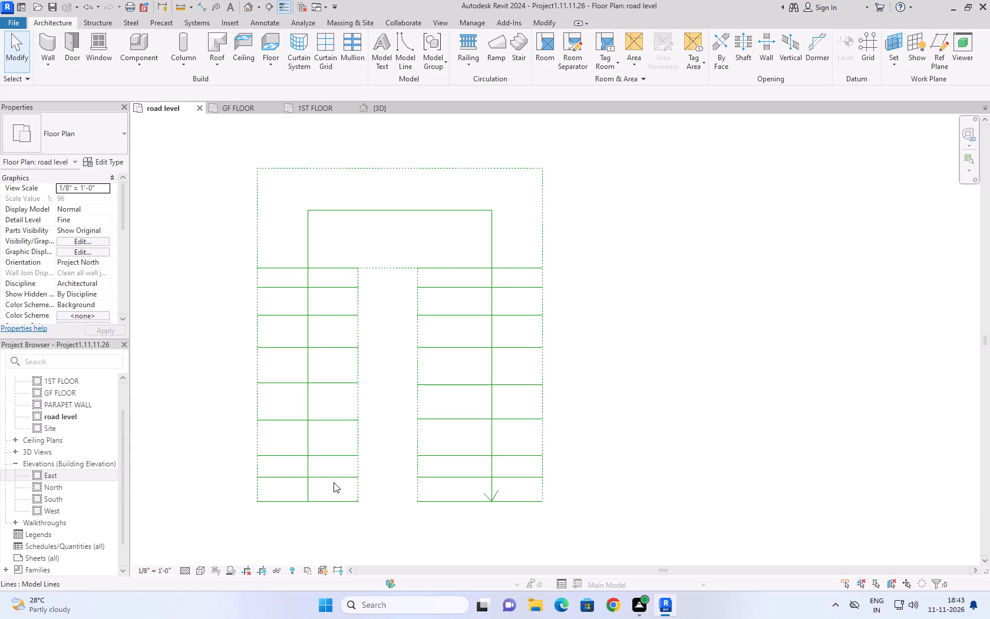
Change the line style of the west block's south edge to <Centerline>.
left_click(334, 500)
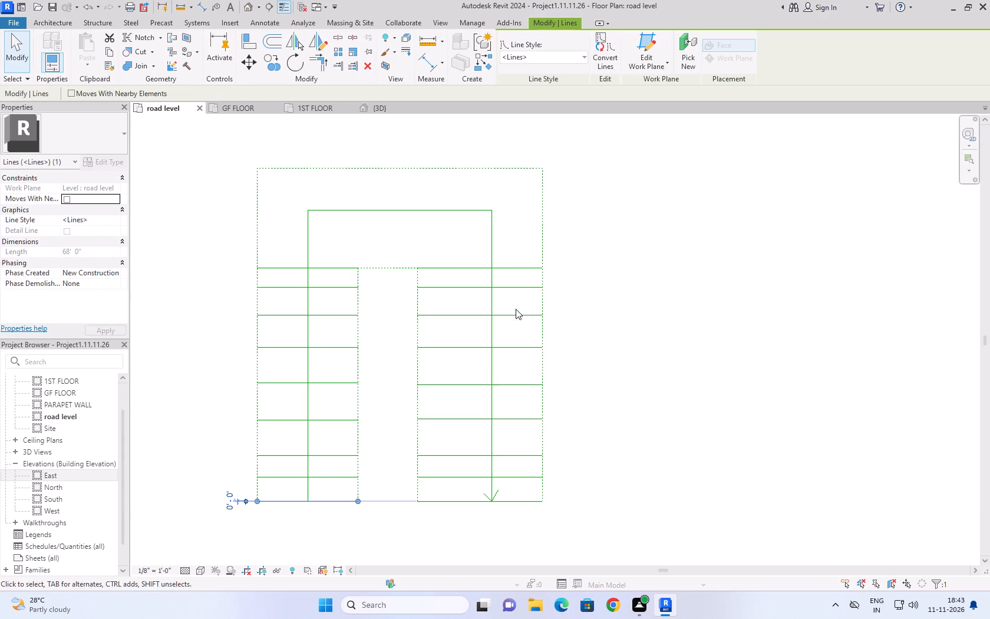
left_click(553, 52)
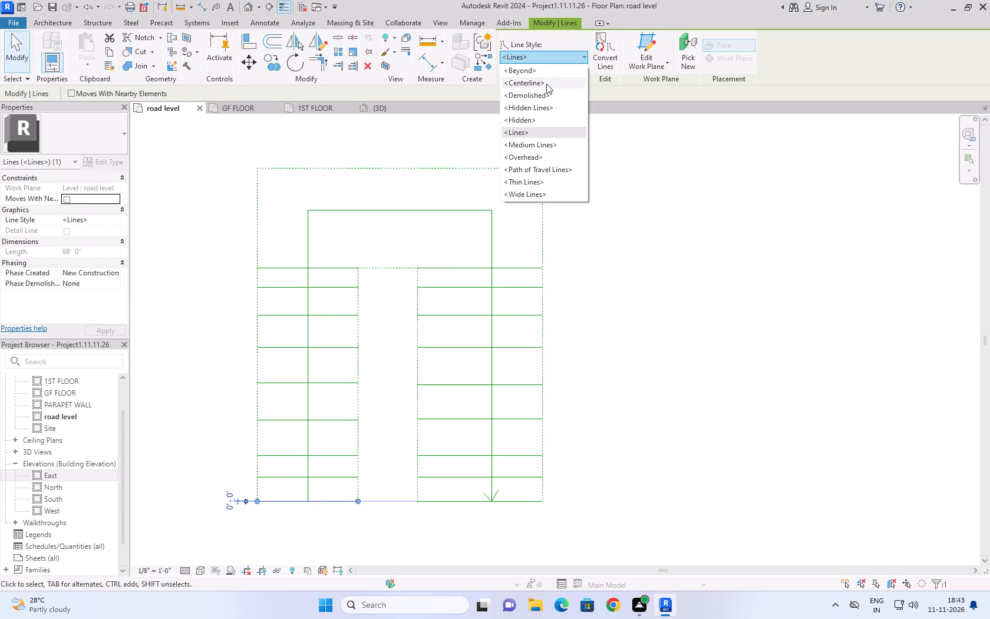
left_click(546, 84)
left_click(630, 344)
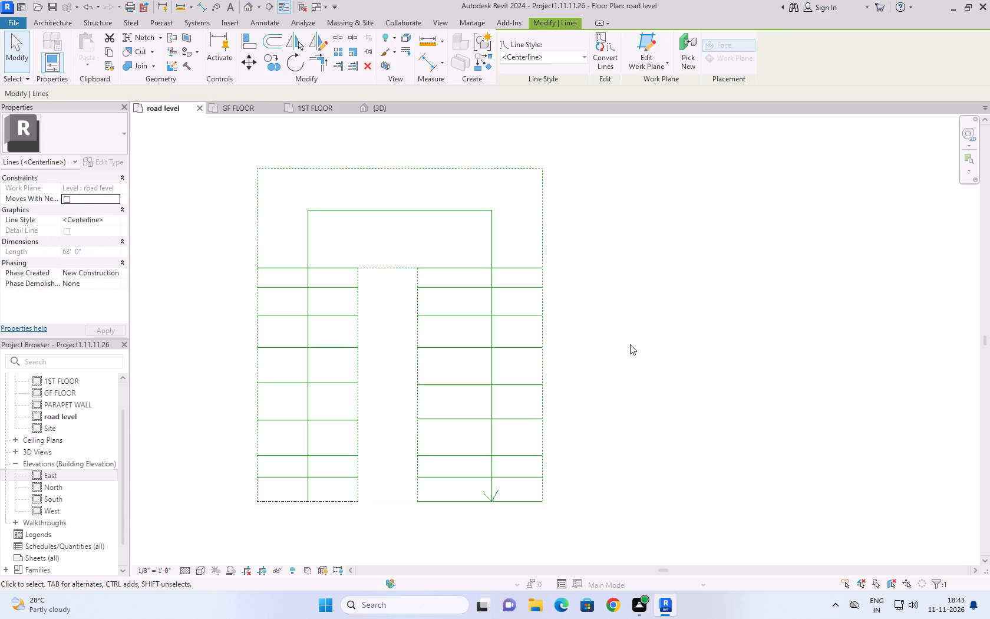
Change the line style of the west block's southernmost plot divider, just above its south edge, to <Centerline>.
left_click(323, 477)
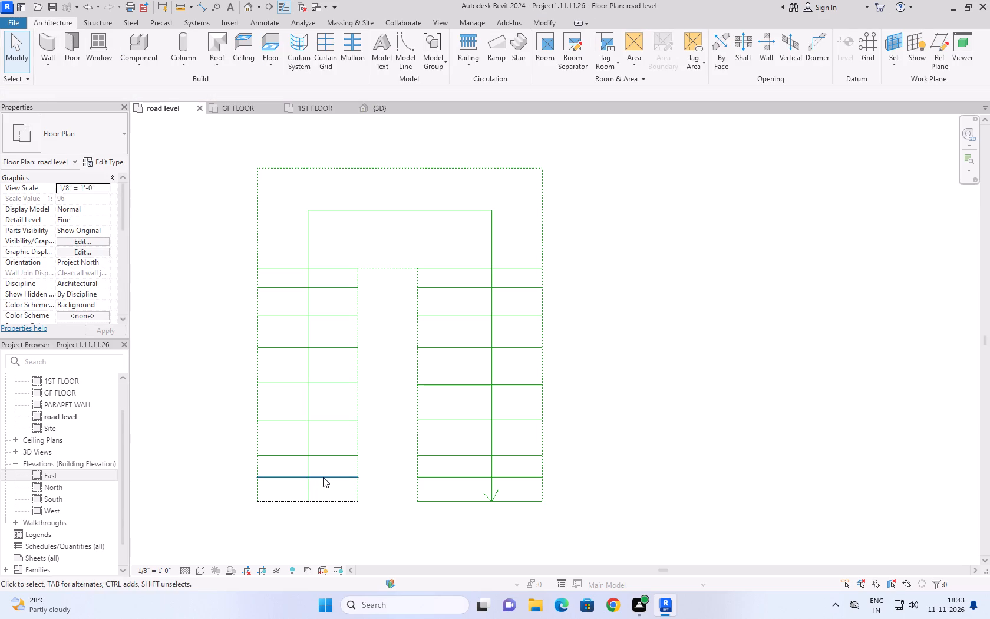
left_click(543, 55)
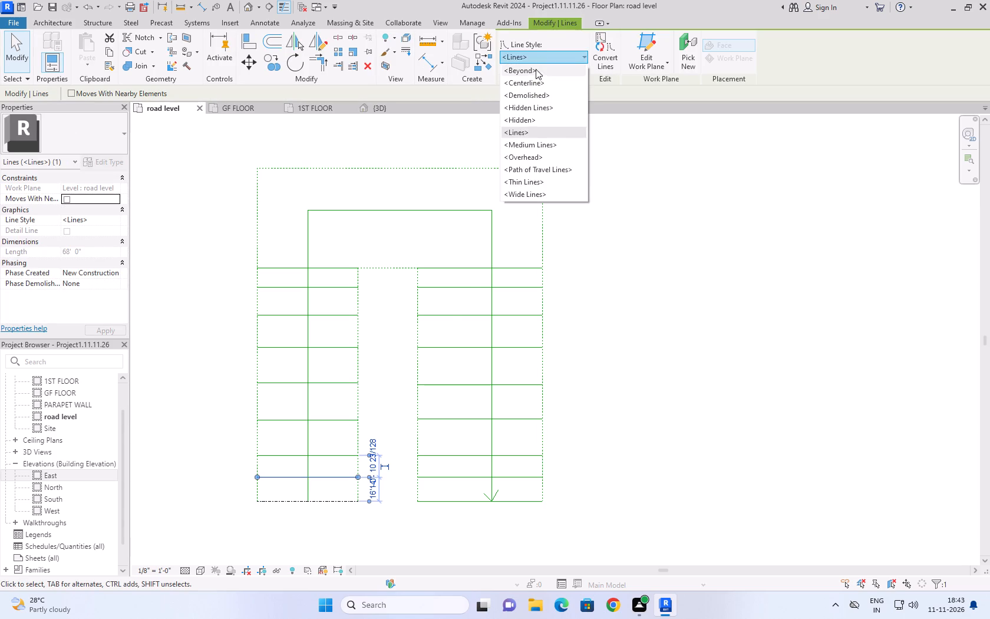
left_click(533, 83)
left_click(386, 429)
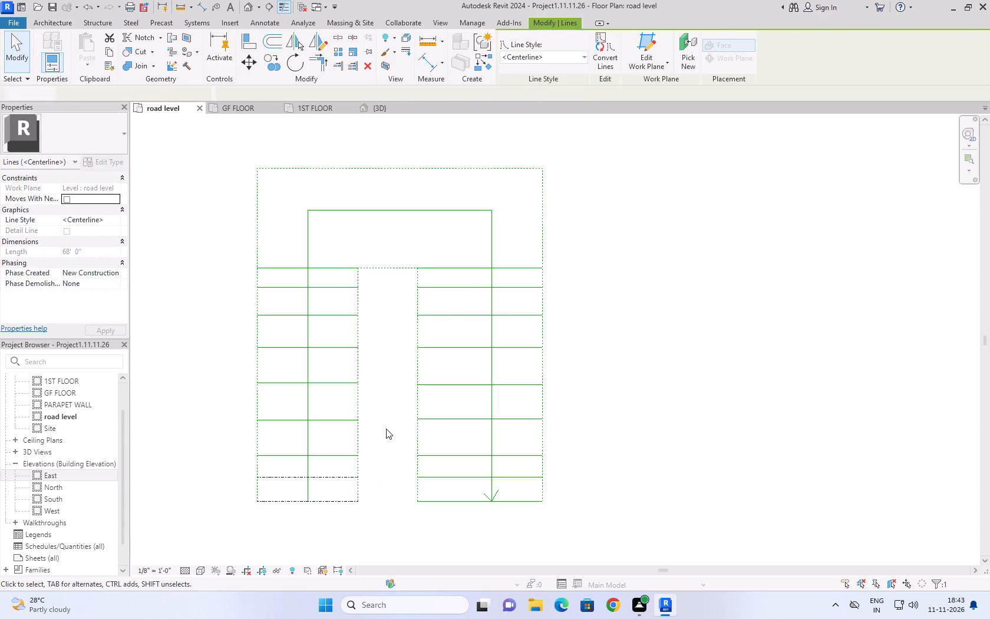
Change the west block's six remaining plot dividers and north edge, plus all nine horizontal lines of the east block, to the <Centerline> line style.
scroll(311, 522, "up", 5)
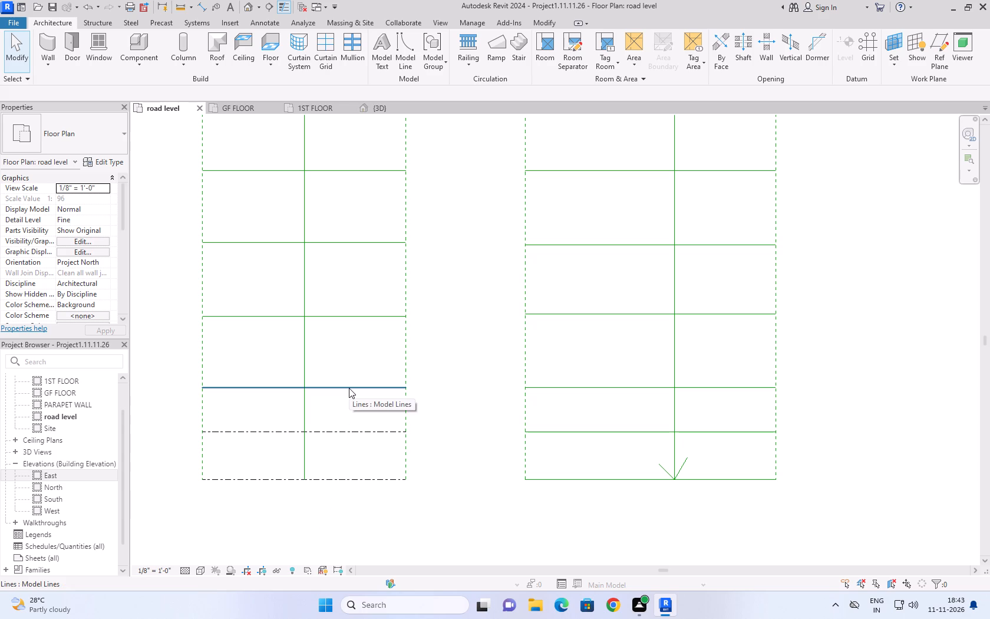
left_click(349, 388, "ctrl")
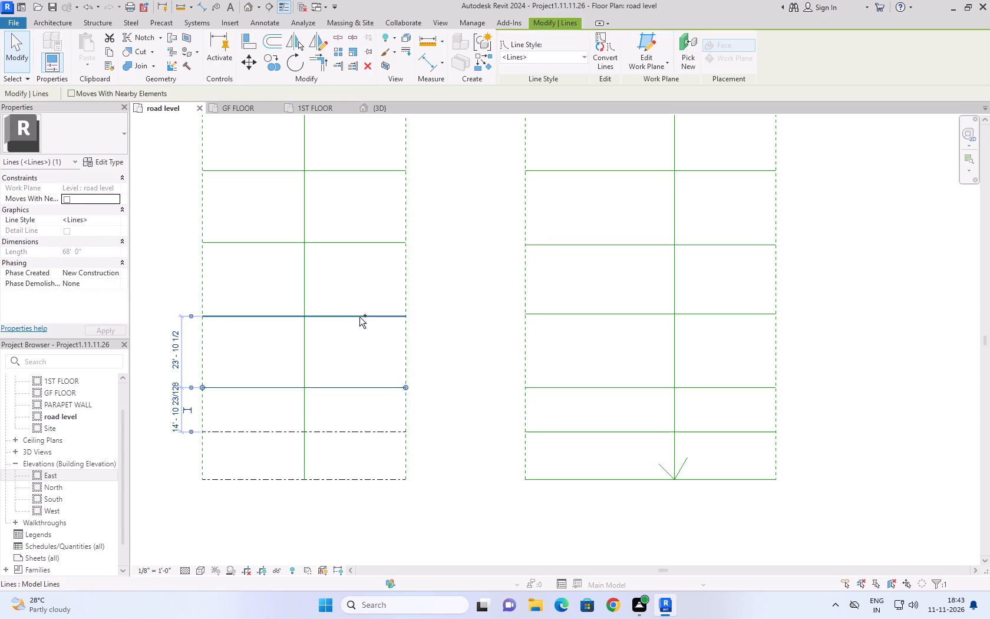
left_click(359, 317, "ctrl")
left_click(361, 244, "ctrl")
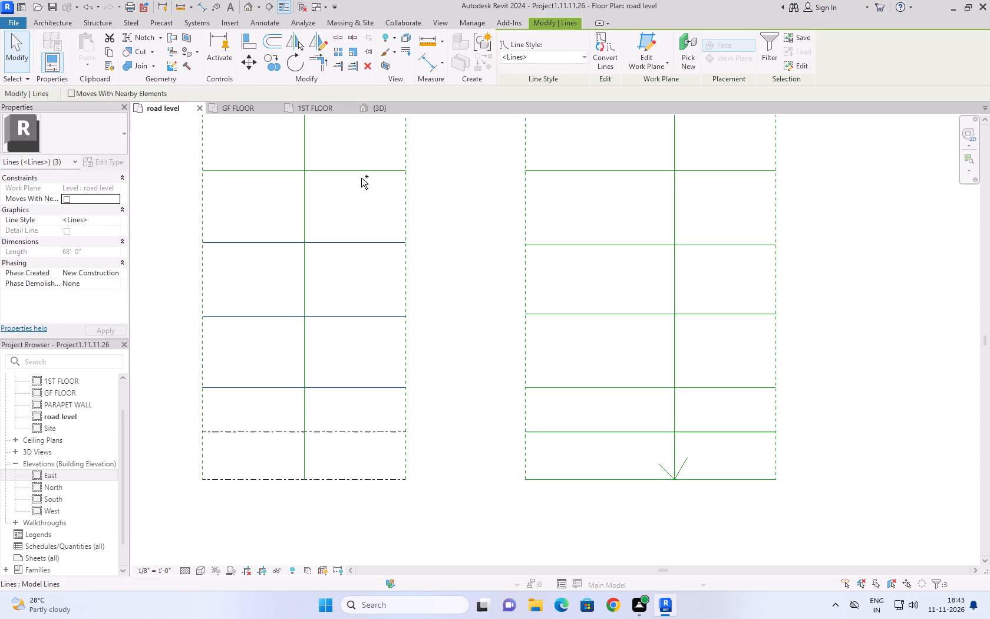
left_click(361, 170, "ctrl")
scroll(361, 170, "down", 5)
middle_click_drag(365, 187, 356, 361)
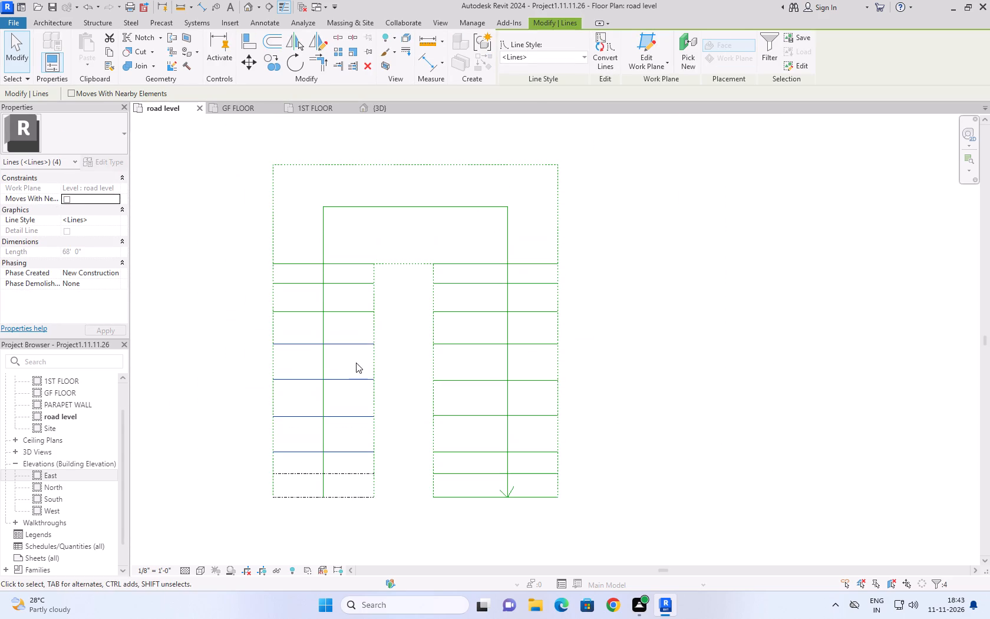
left_click(341, 309, "ctrl")
left_click(339, 281, "ctrl")
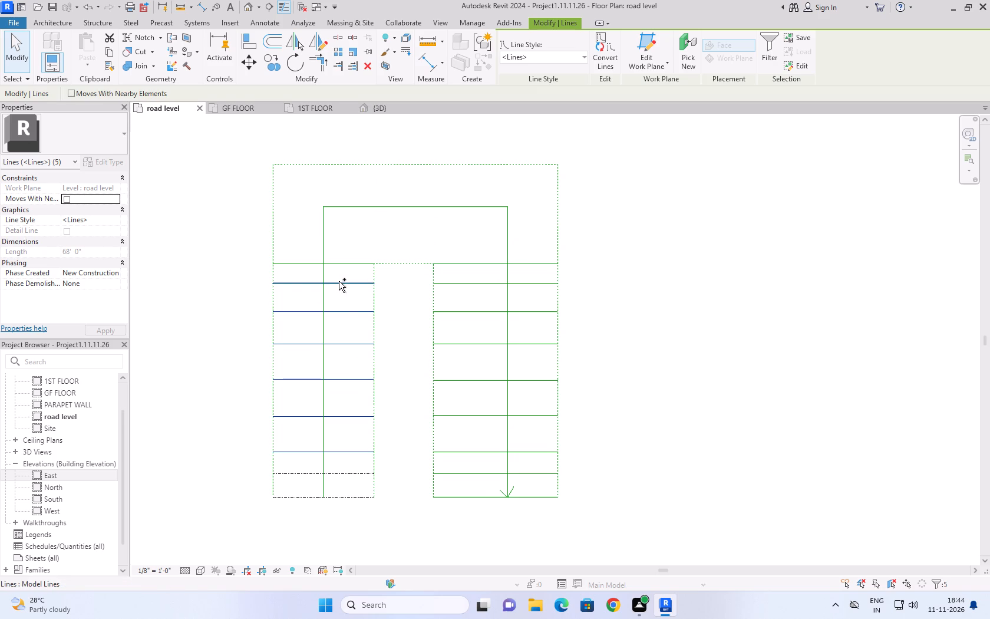
left_click(349, 263, "ctrl")
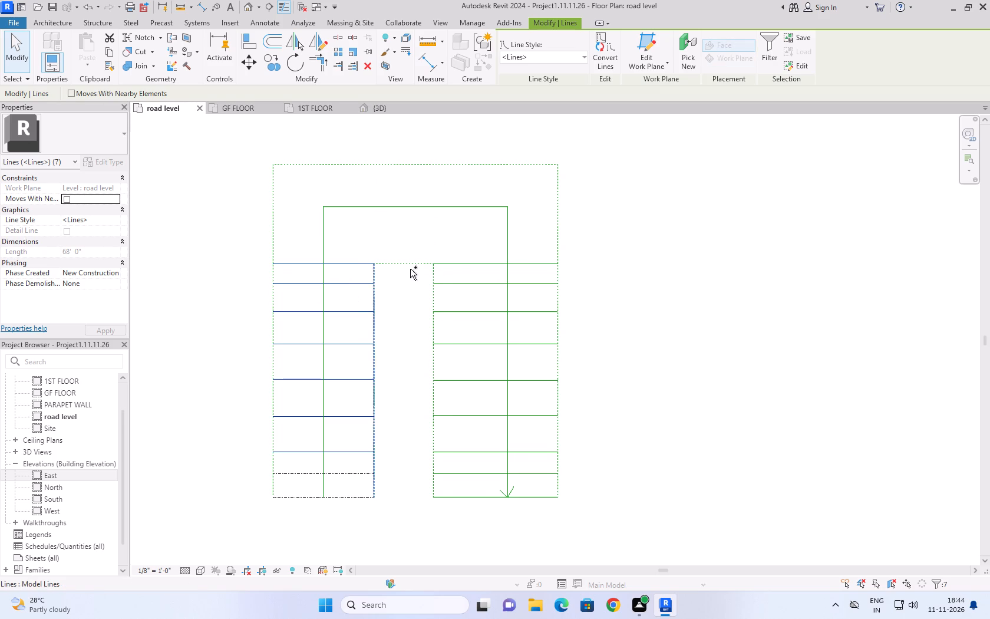
left_click(467, 263, "ctrl")
left_click(472, 281, "ctrl")
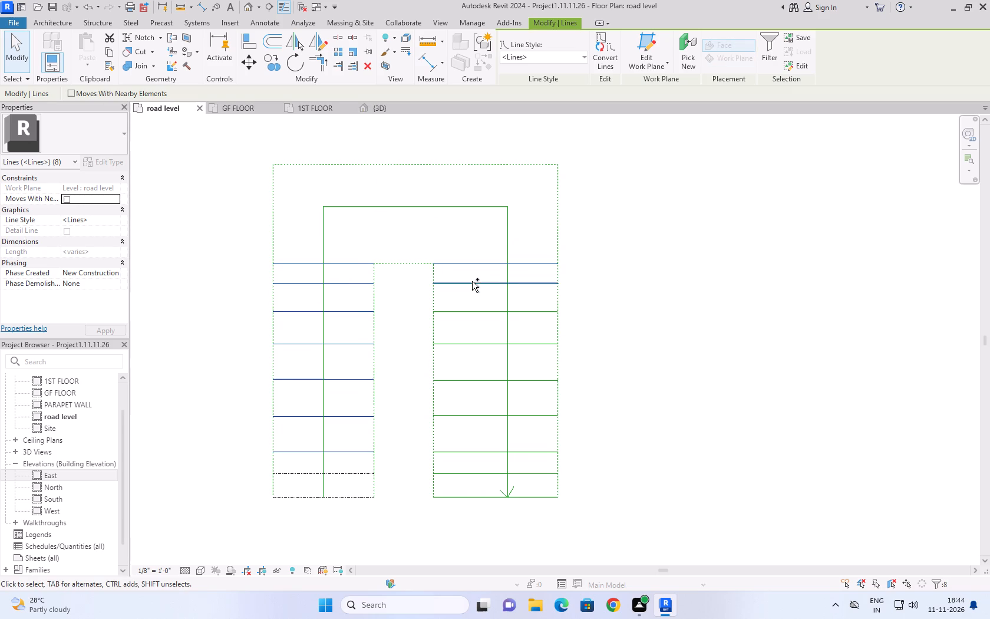
left_click(477, 308, "ctrl")
left_click(491, 344, "ctrl")
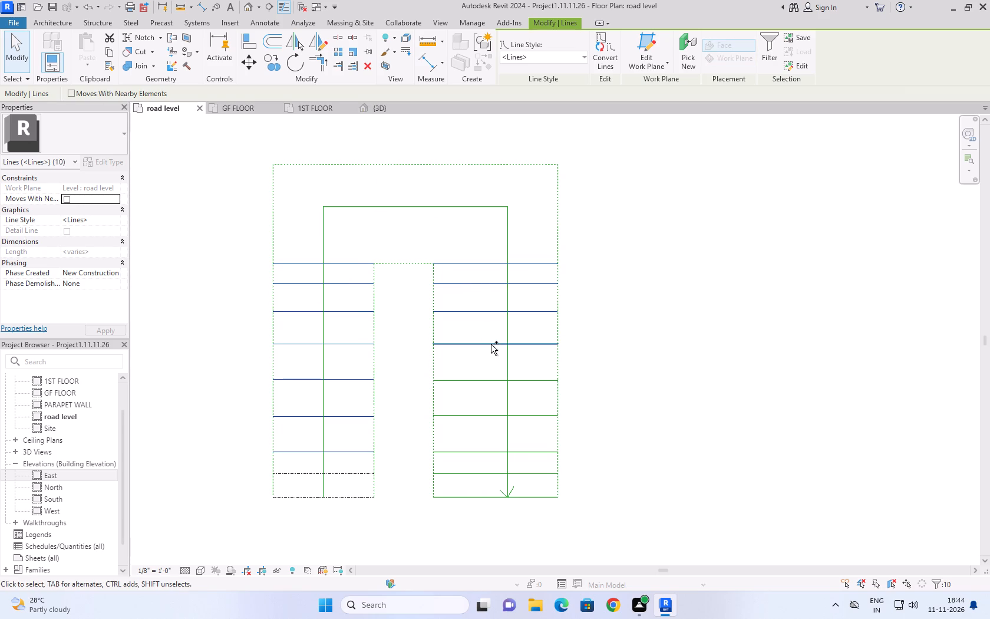
left_click(490, 380, "ctrl")
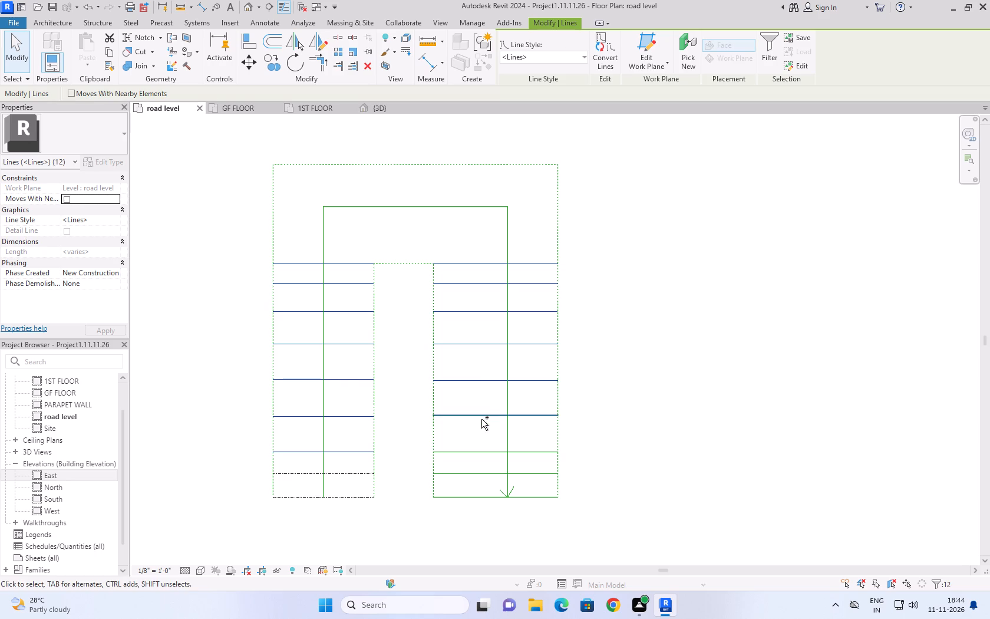
left_click(481, 419, "ctrl")
left_click(480, 451, "ctrl")
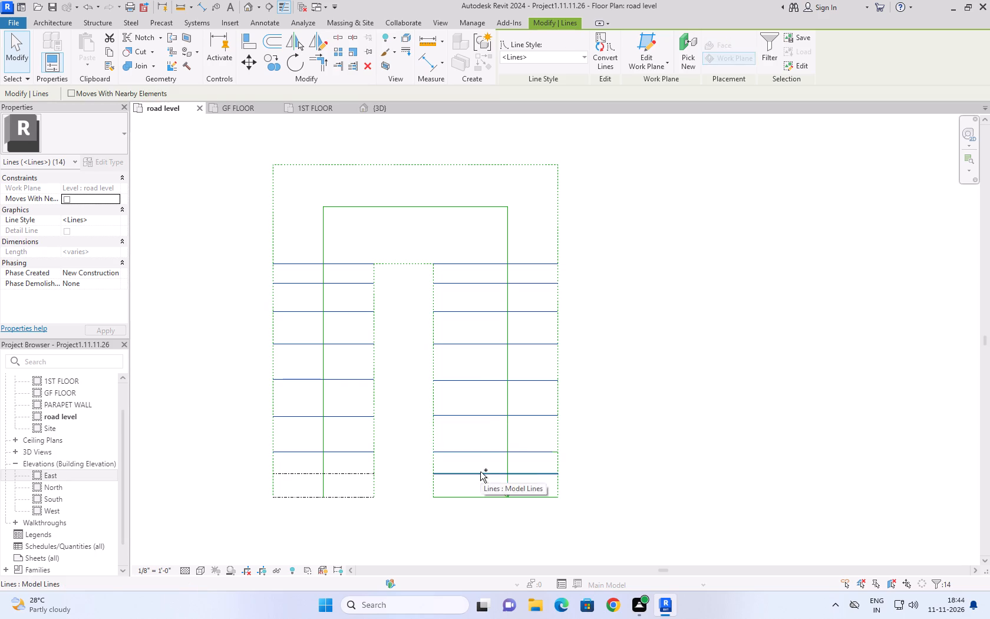
left_click(480, 472, "ctrl")
left_click(481, 496, "ctrl")
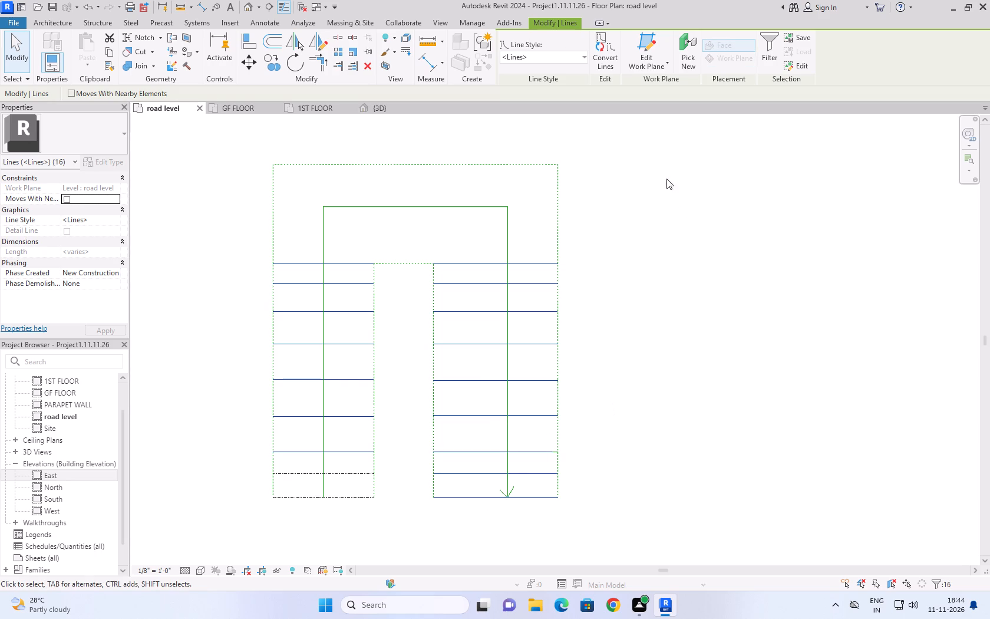
left_click(553, 59)
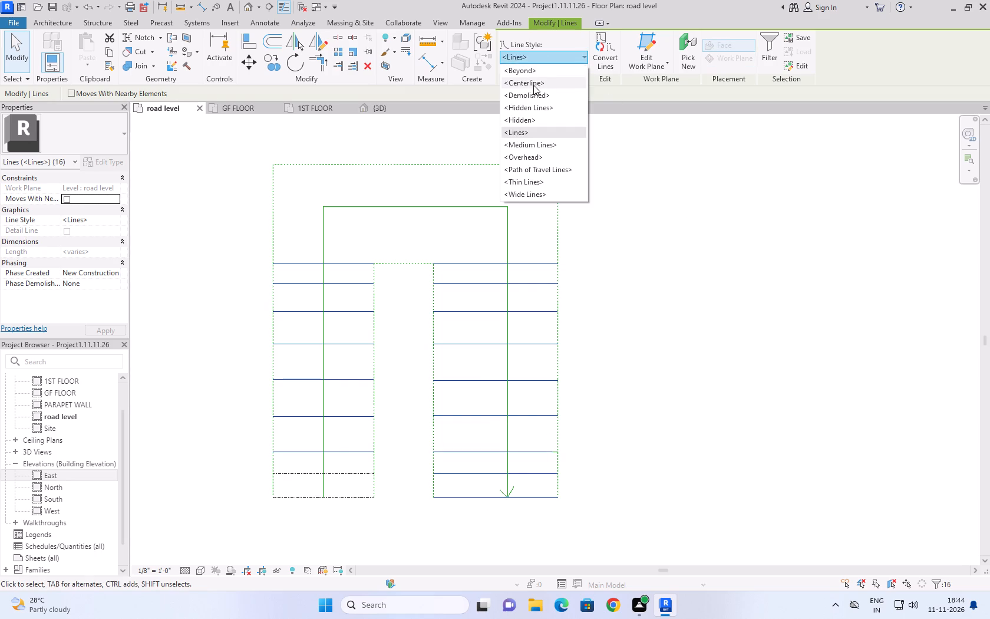
left_click(533, 85)
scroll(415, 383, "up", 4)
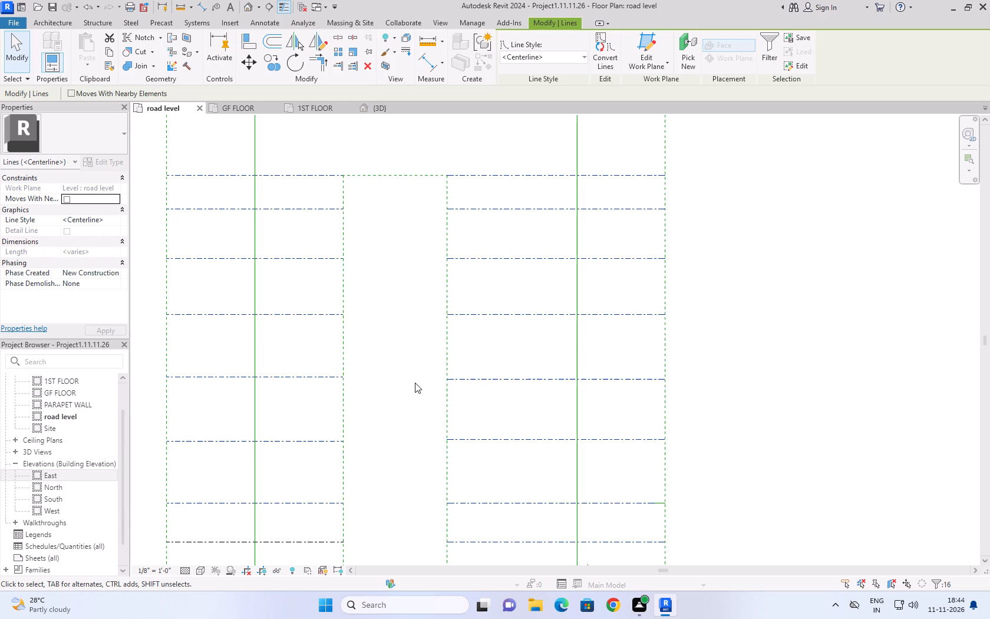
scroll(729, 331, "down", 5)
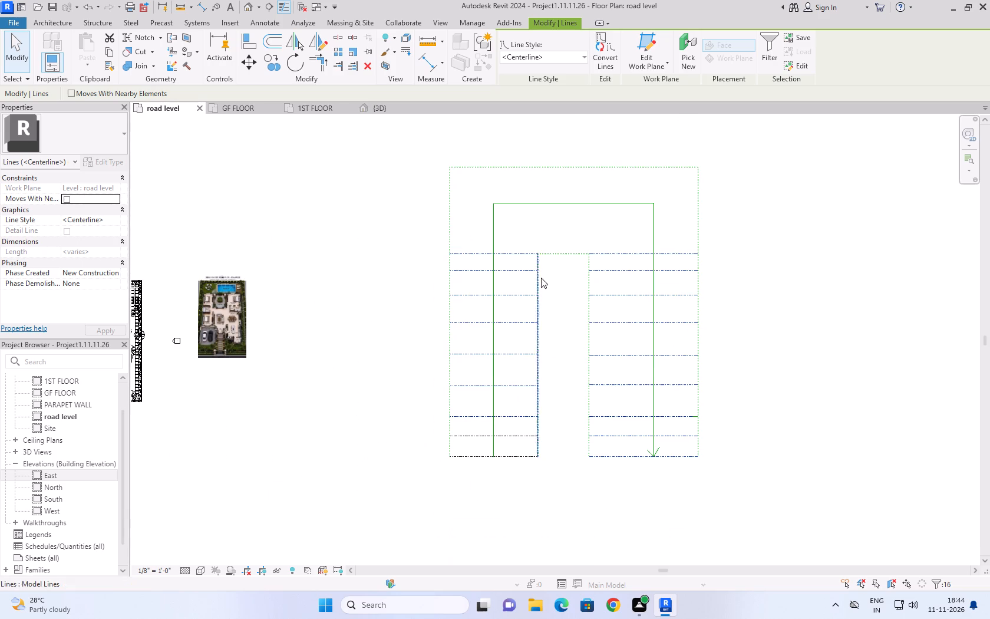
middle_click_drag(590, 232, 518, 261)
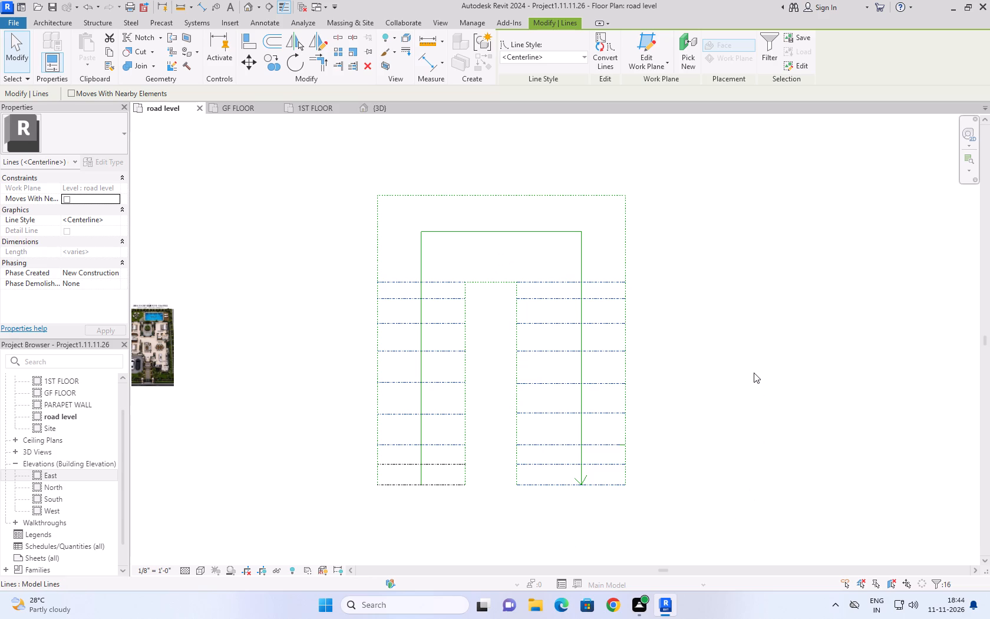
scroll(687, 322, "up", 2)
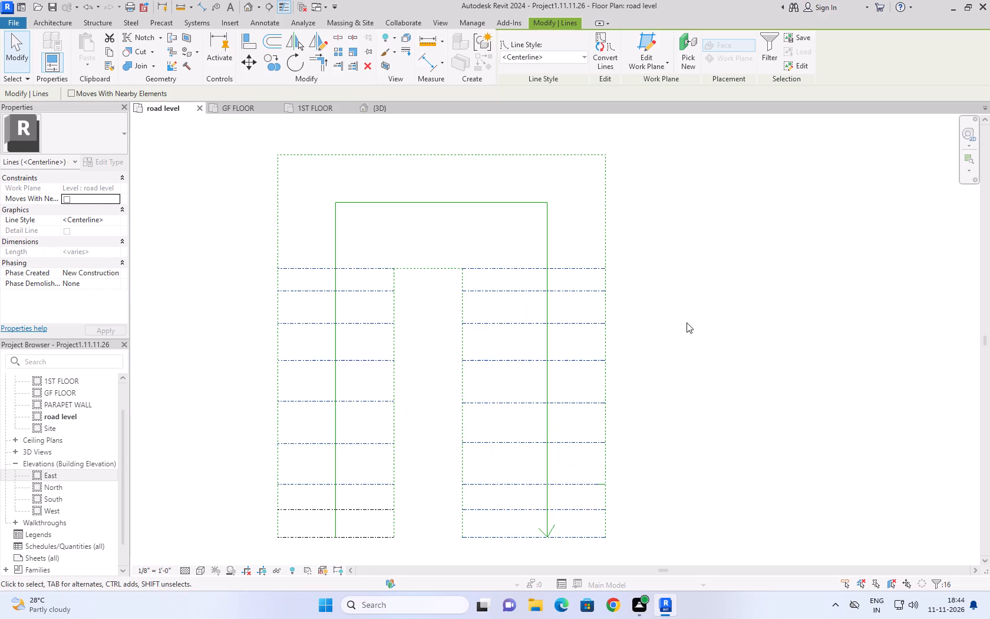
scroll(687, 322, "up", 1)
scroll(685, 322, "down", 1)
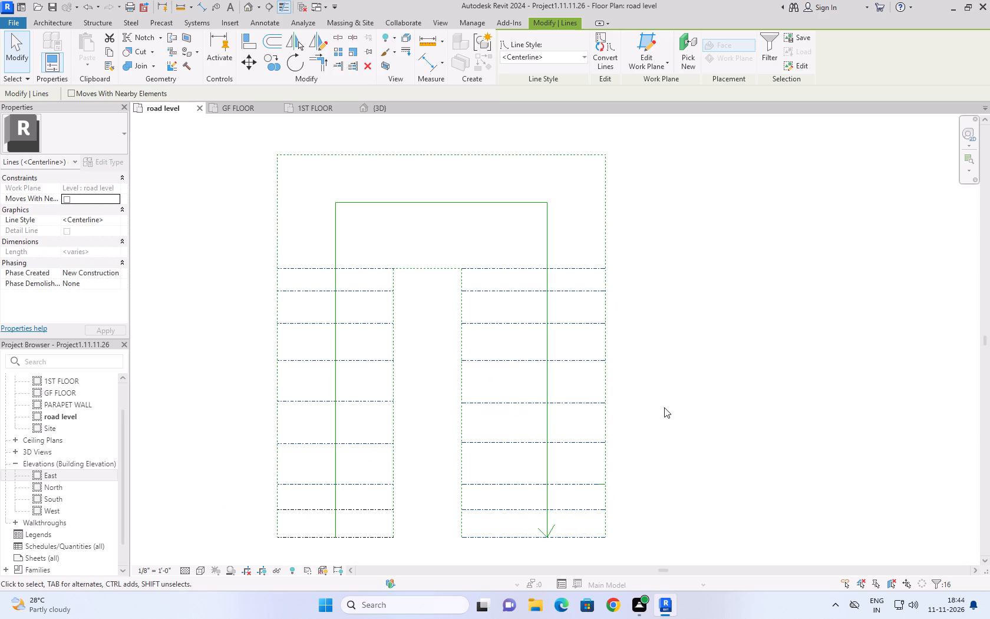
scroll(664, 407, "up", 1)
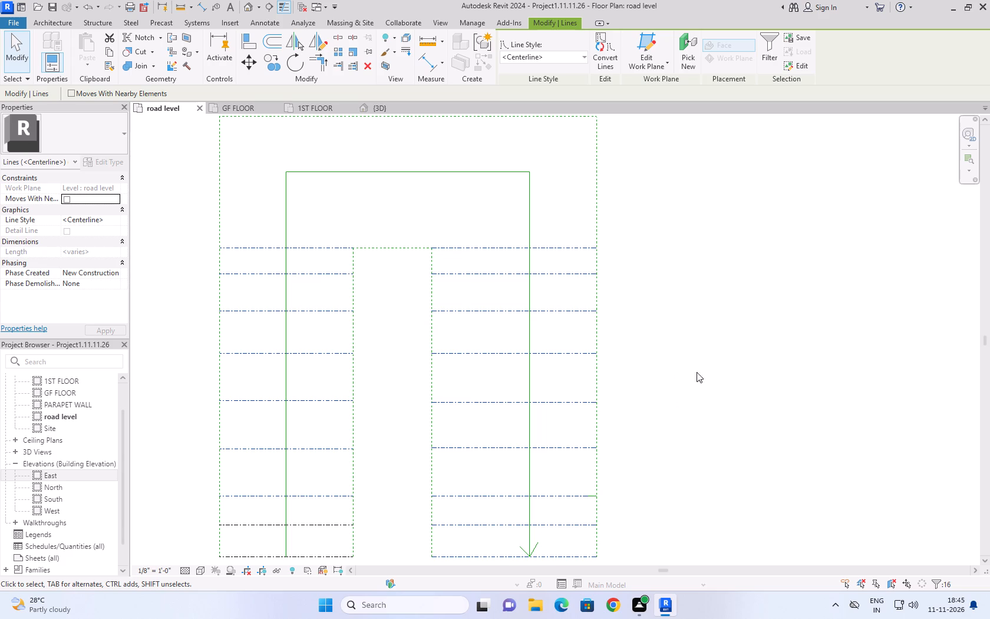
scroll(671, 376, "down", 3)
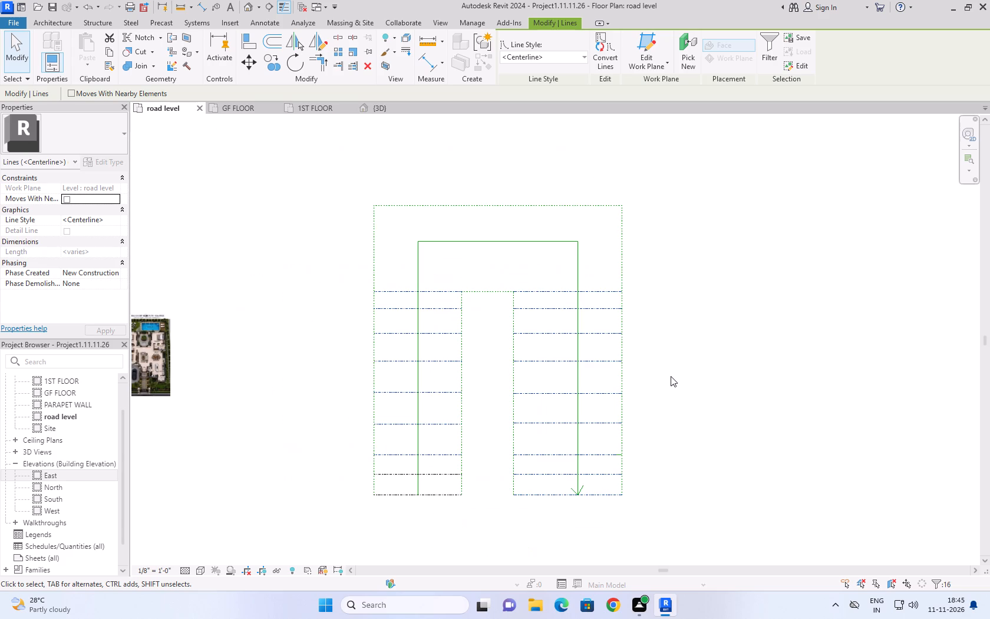
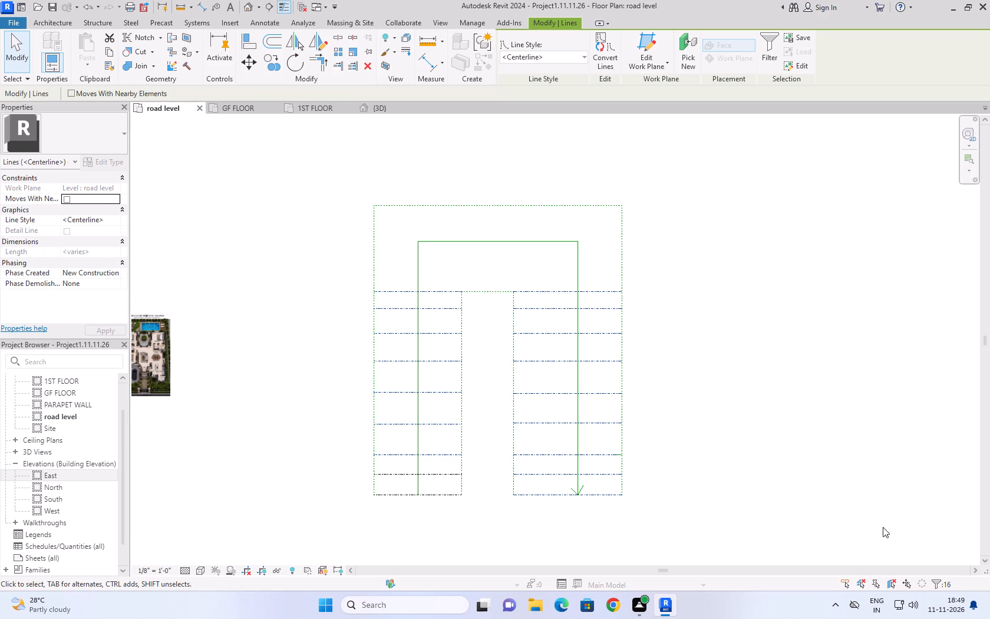
Delete the whole line layout beside the reference image, including its boundaries, dividers and the U-shaped arrow path.
left_click_drag(318, 175, 540, 516)
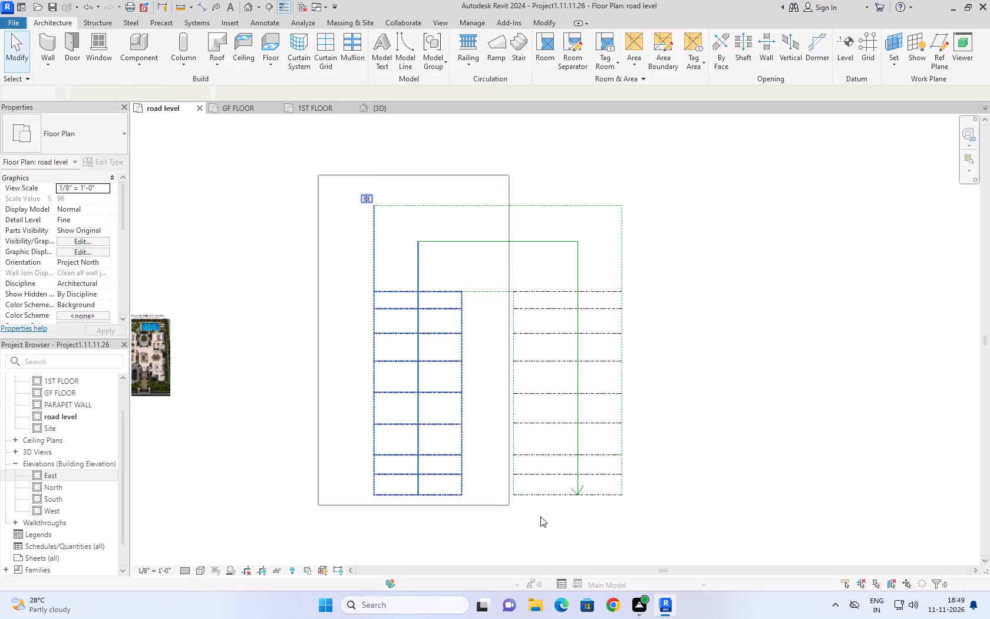
left_click_drag(540, 516, 661, 523)
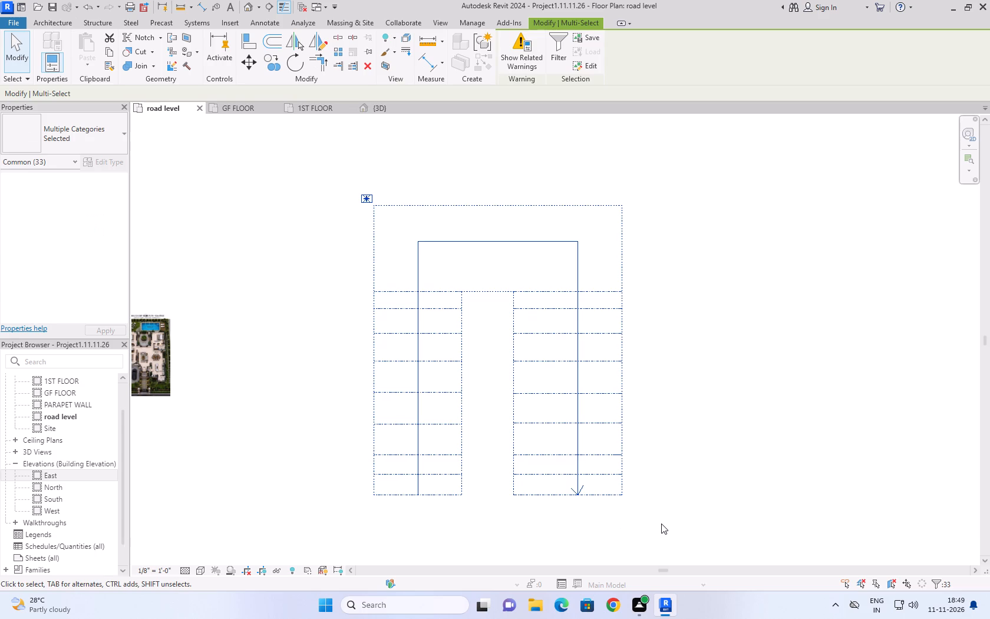
key("Delete")
Review the house and its landscaping in the road level plan, the 1ST FLOOR plan and the 3D view.
scroll(593, 380, "down", 7)
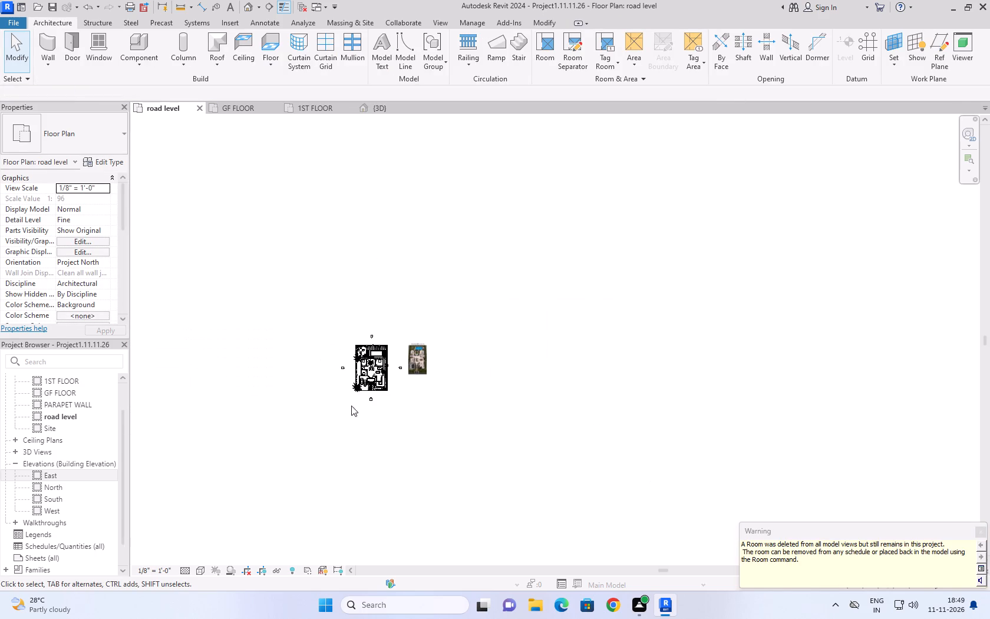
scroll(335, 394, "up", 10)
scroll(550, 404, "up", 4)
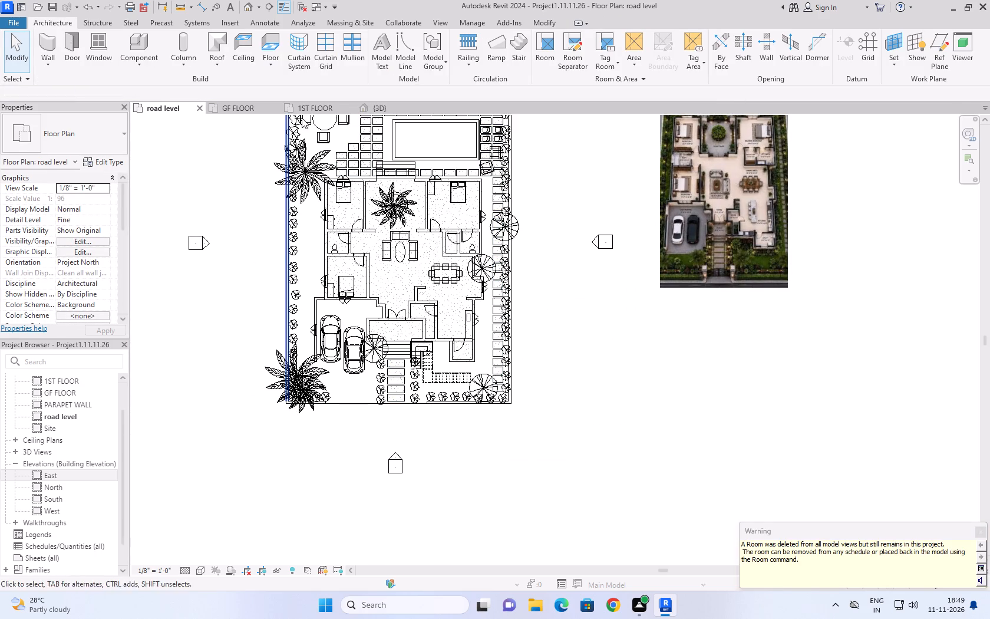
left_click(321, 107)
scroll(421, 404, "down", 8)
left_click(412, 107)
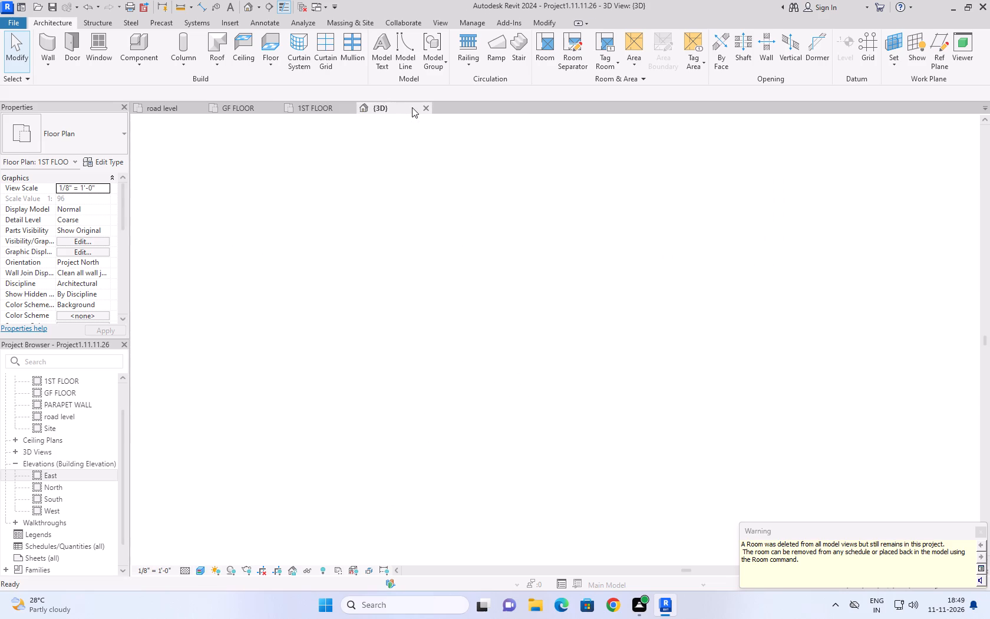
scroll(411, 419, "up", 5)
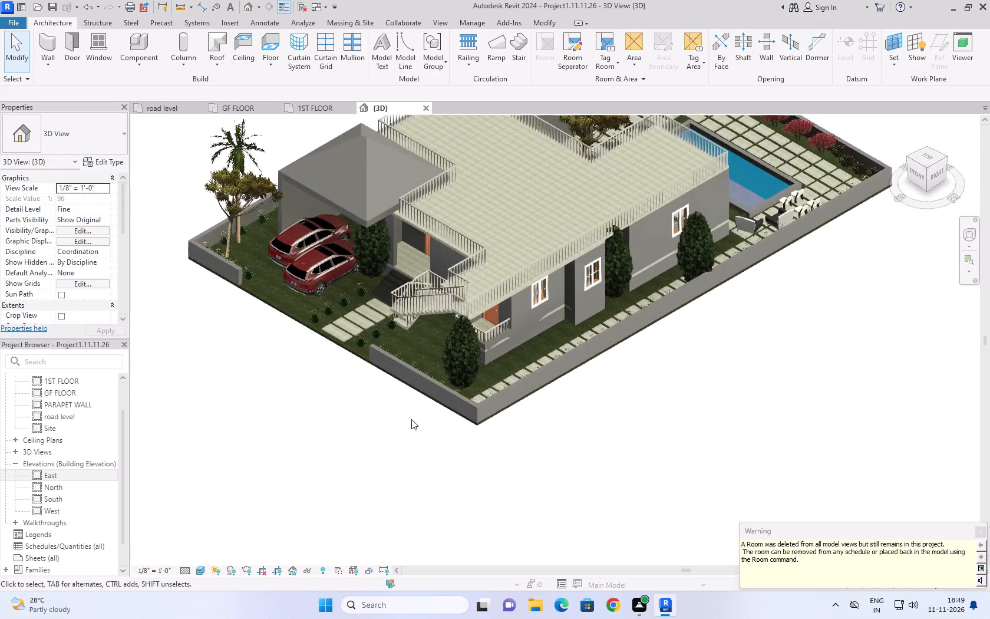
scroll(411, 419, "up", 2)
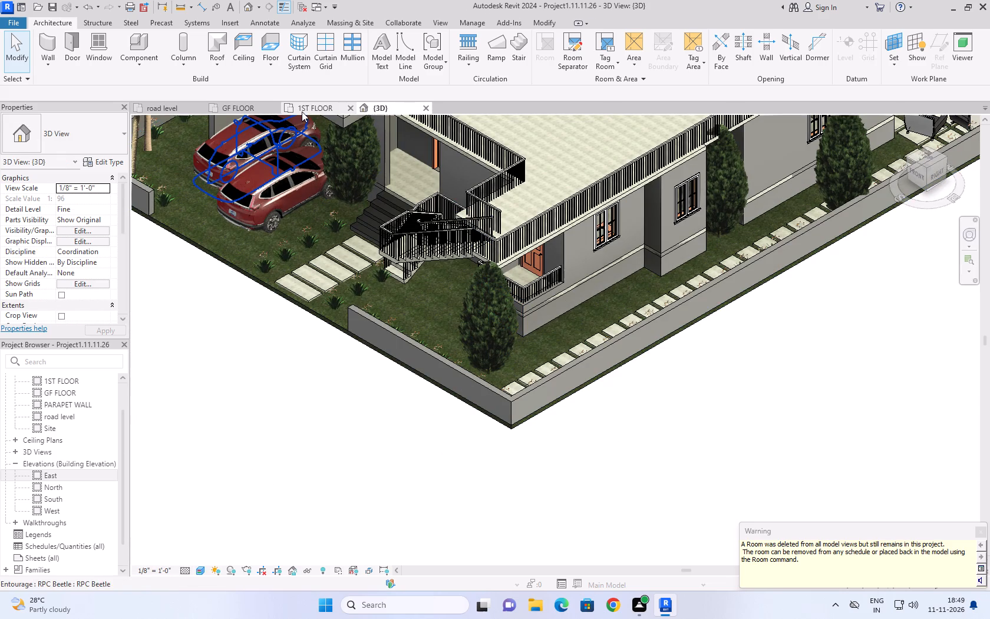
In the GF FLOOR plan, move the southeast Japanese Cherry tree toward the site corner, about 4'-0" from the east boundary and 10'-0" south of the balcony.
left_click(302, 111)
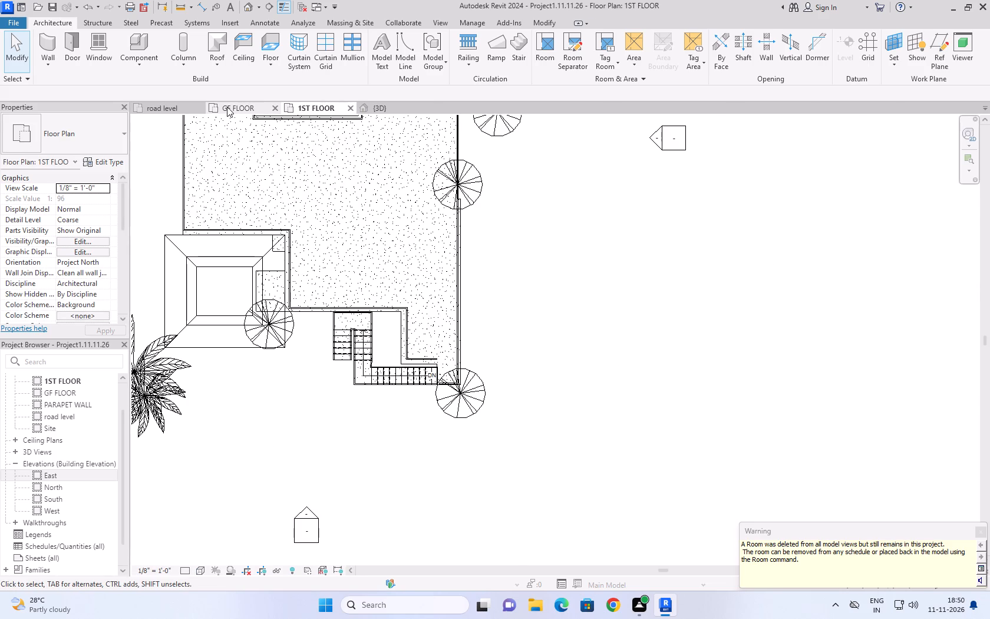
left_click(227, 107)
scroll(567, 397, "down", 9)
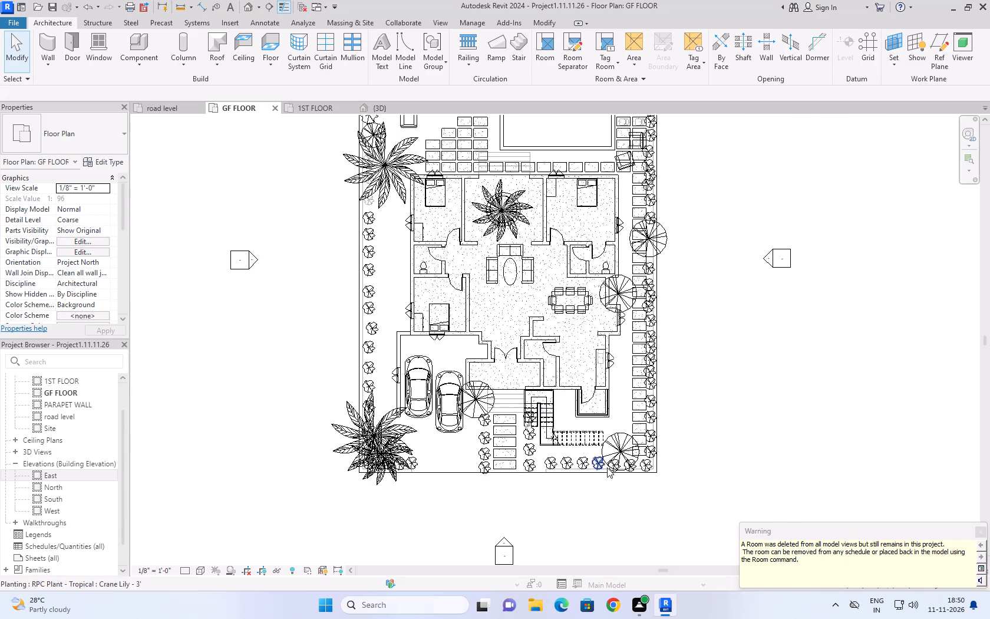
scroll(609, 468, "up", 9)
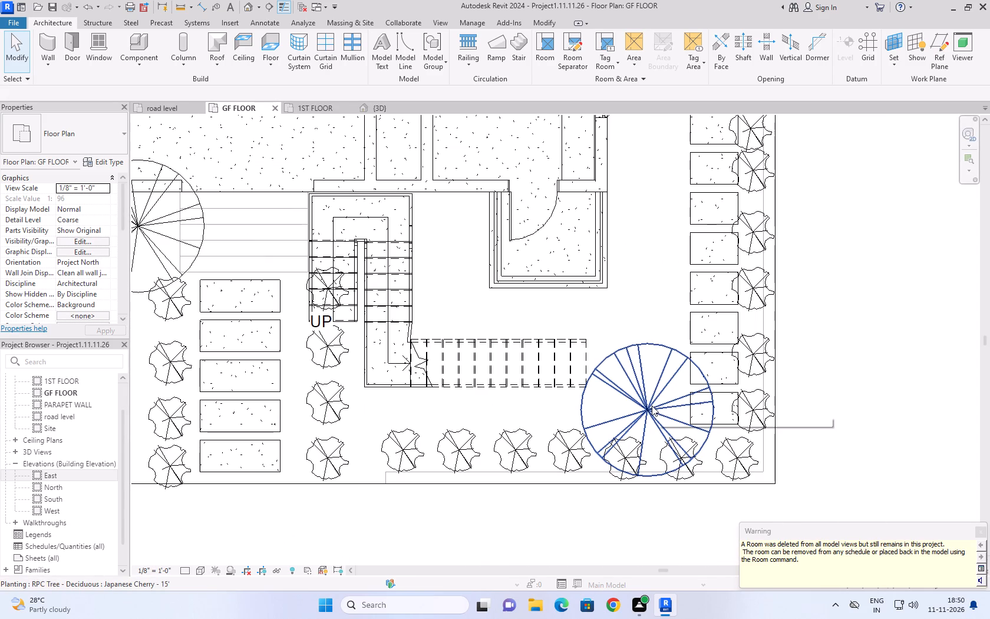
left_click_drag(650, 407, 705, 437)
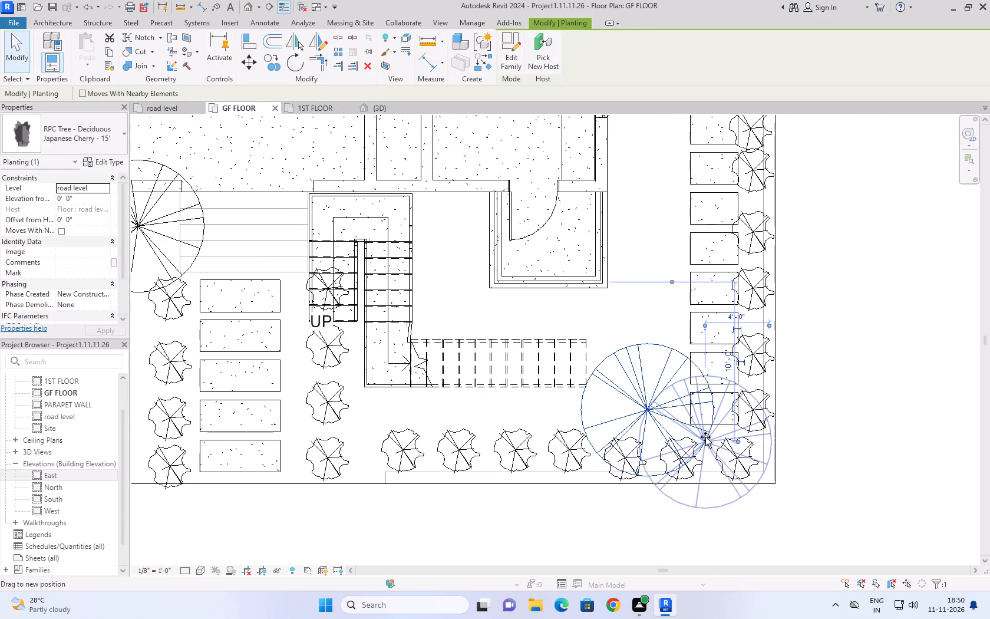
left_click_drag(705, 437, 708, 436)
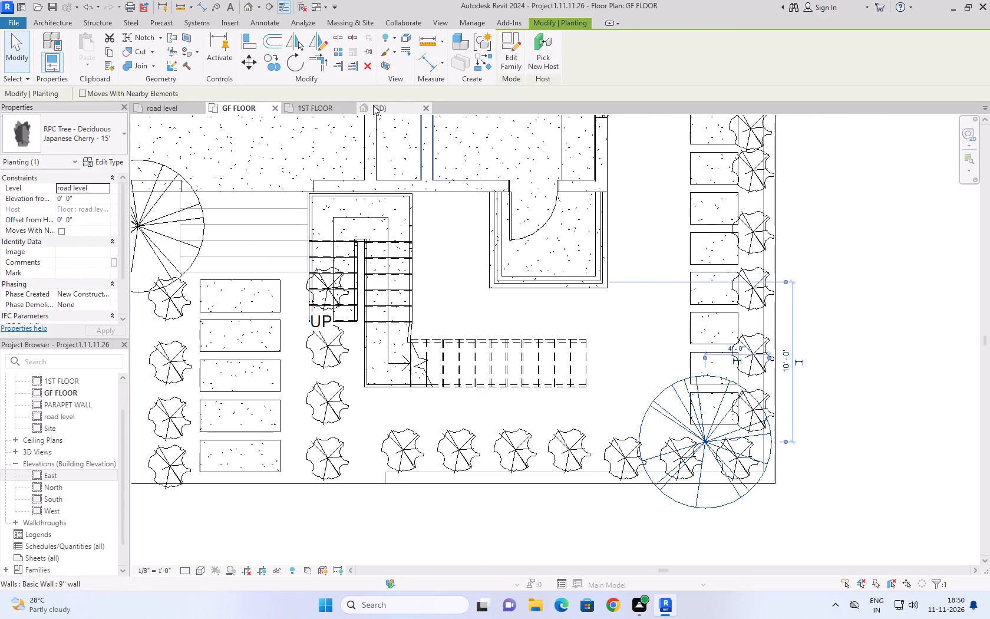
Check the moved tree in the 3D view and save the project.
left_click(378, 105)
left_click(633, 452)
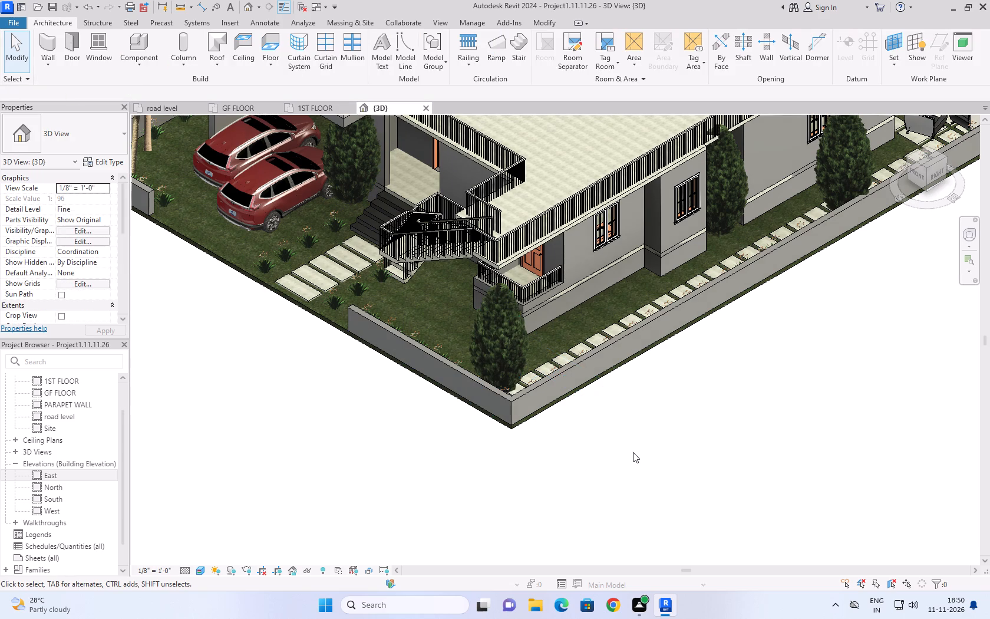
middle_click_drag(577, 436, 589, 493, "shift")
scroll(589, 493, "down", 3, "shift")
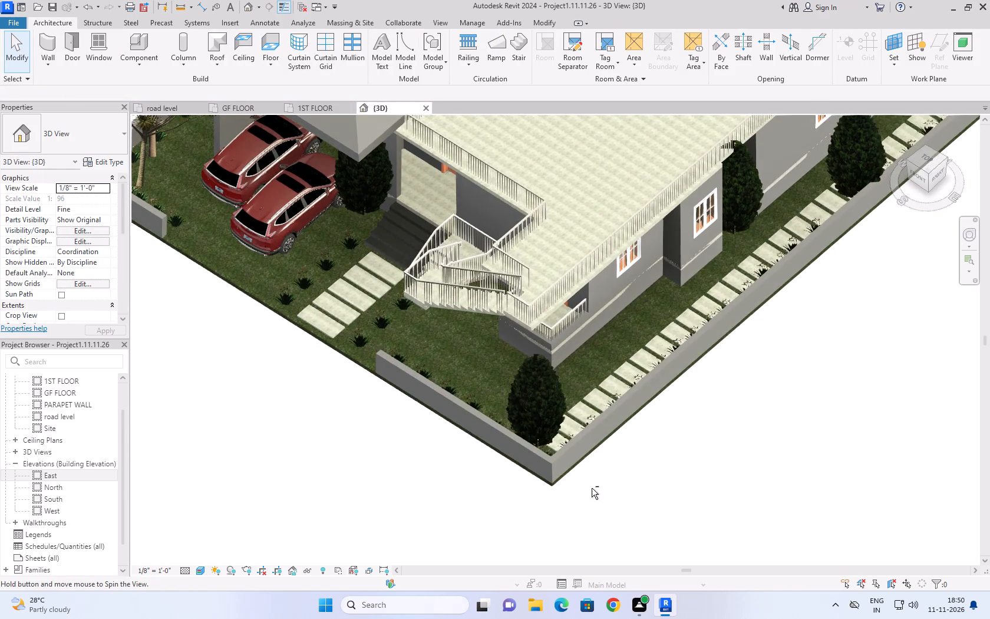
scroll(592, 488, "down", 6, "shift")
key("ctrl+s")
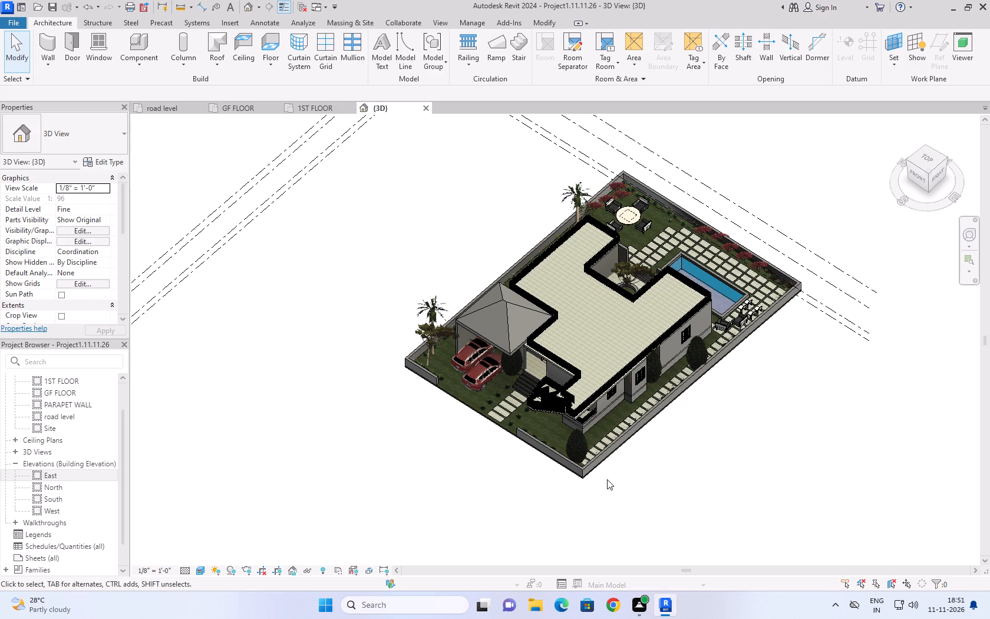
Create a perspective camera view from the GF FLOOR plan, with the eye southeast of the site and the target northwest across the house.
left_click(226, 108)
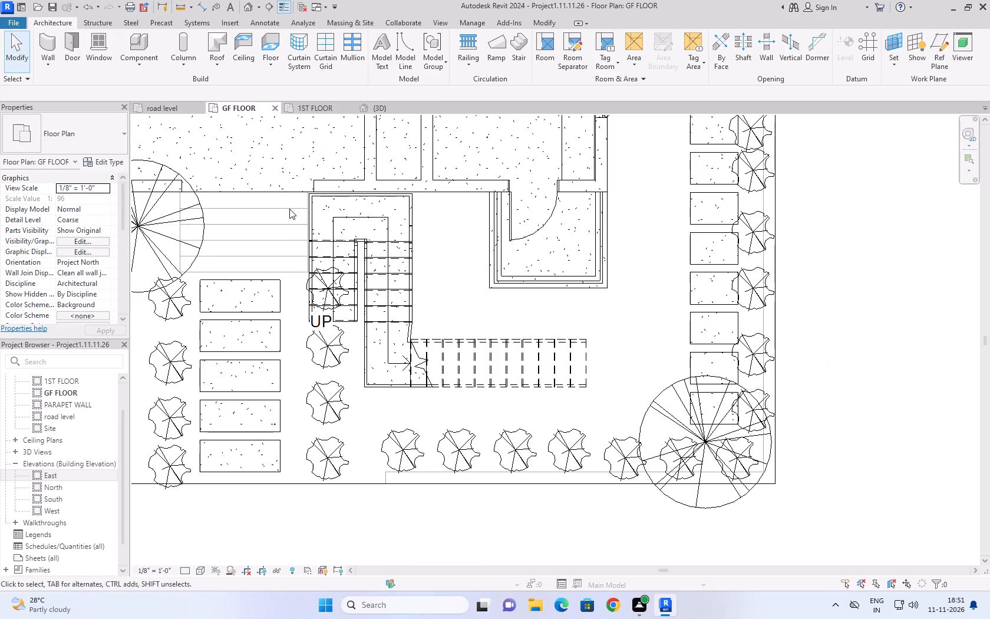
scroll(442, 209, "down", 8)
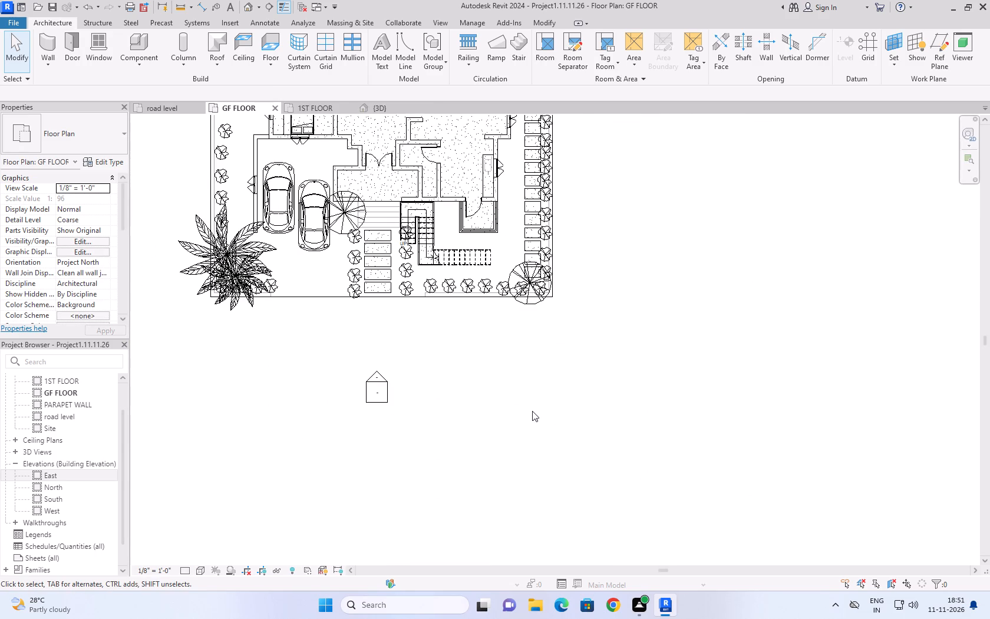
scroll(531, 412, "down", 10)
middle_click_drag(576, 422, 534, 447)
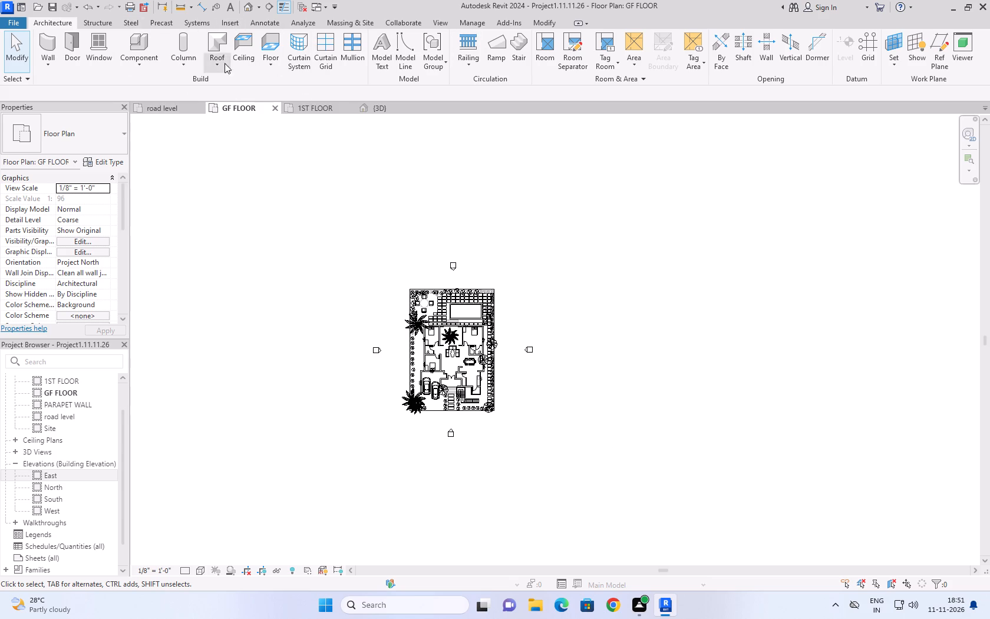
left_click(437, 18)
left_click(375, 68)
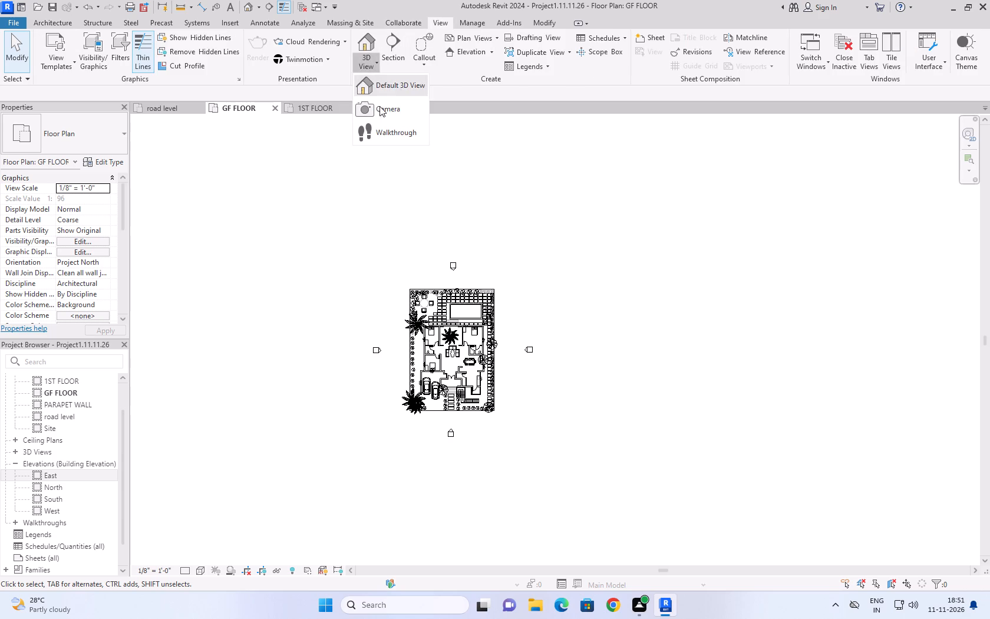
left_click(391, 104)
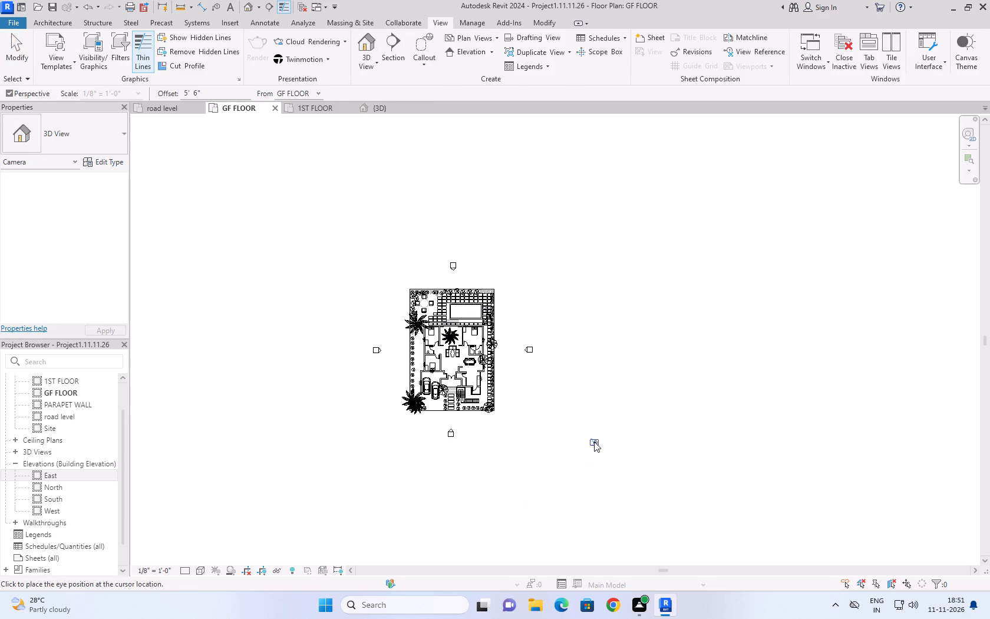
left_click(594, 442)
left_click(375, 301)
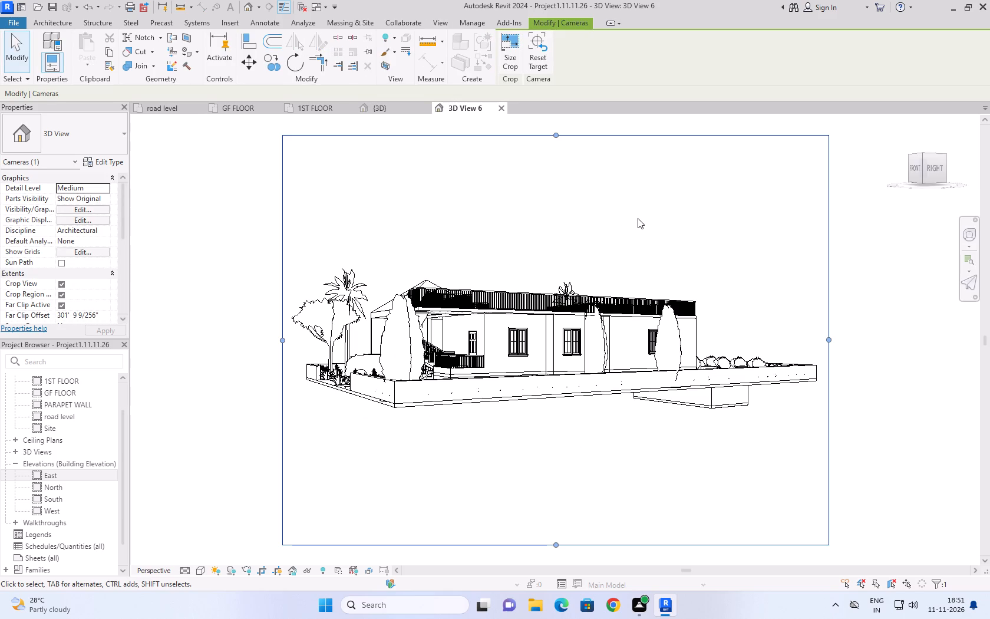
Orbit the camera view to an elevated aerial angle and extend the crop region's lower edge to include the whole front site corner.
right_click_drag(638, 218, 631, 378, "shift")
right_click_drag(635, 378, 646, 360, "shift")
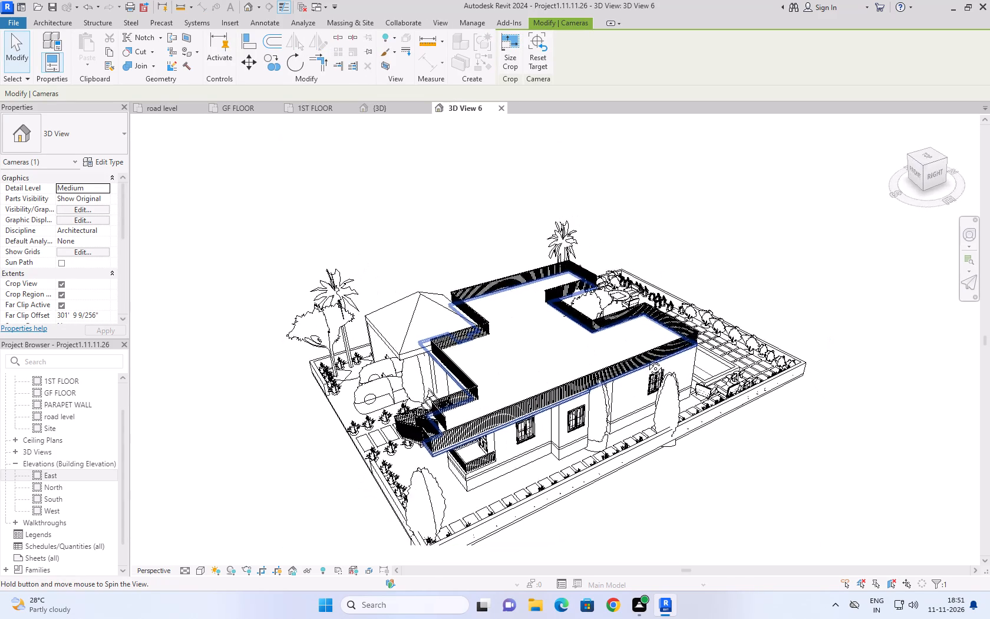
right_click_drag(646, 360, 654, 343, "shift")
scroll(660, 261, "down", 2)
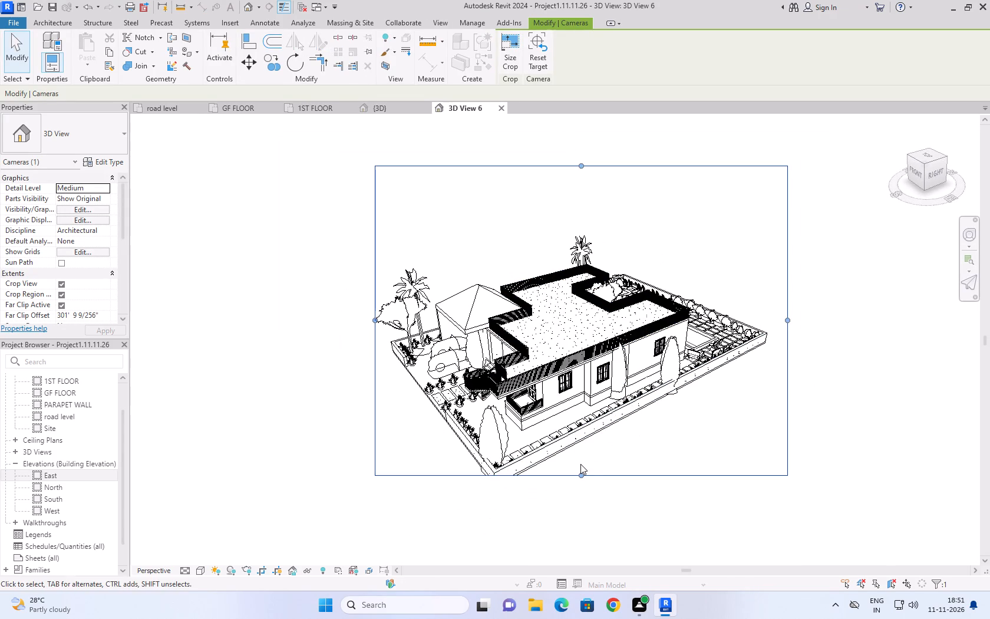
left_click_drag(579, 475, 580, 490)
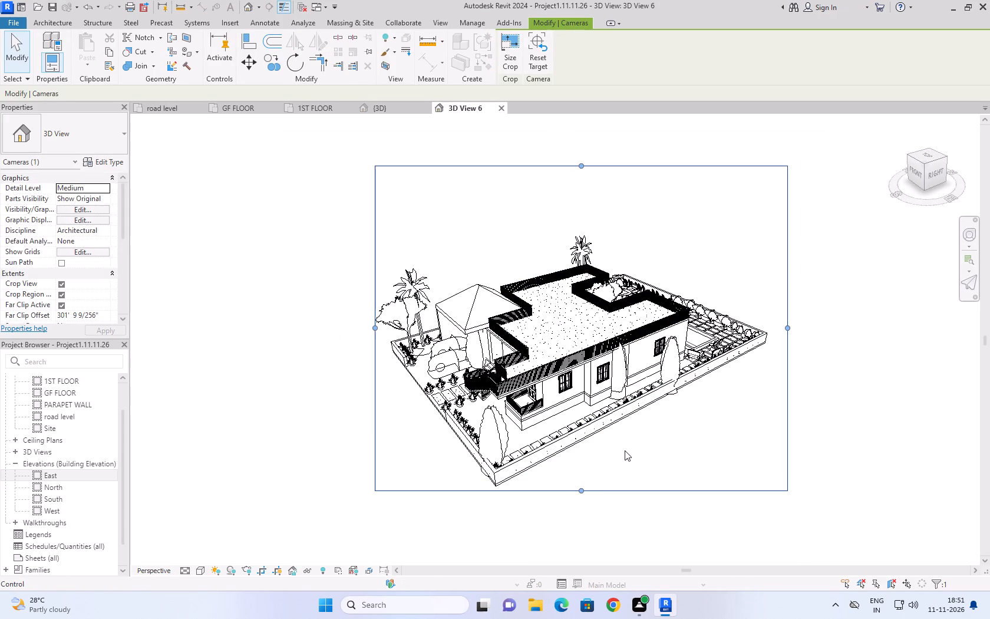
right_click_drag(628, 449, 623, 460, "shift")
Render the camera view at Medium quality with printer resolution of 300 DPI.
type("RR")
left_click(85, 59)
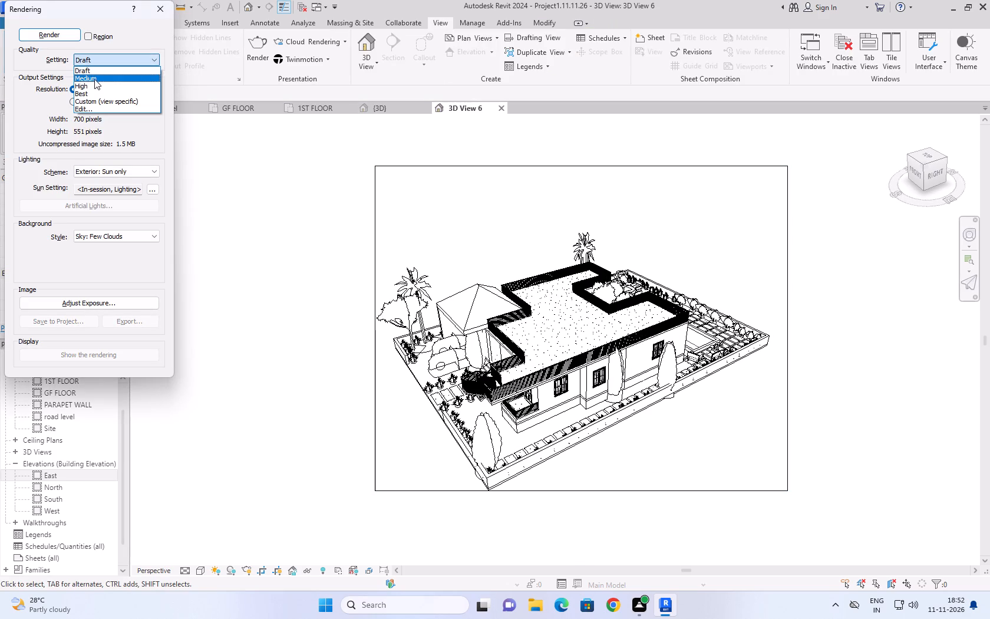
left_click(95, 81)
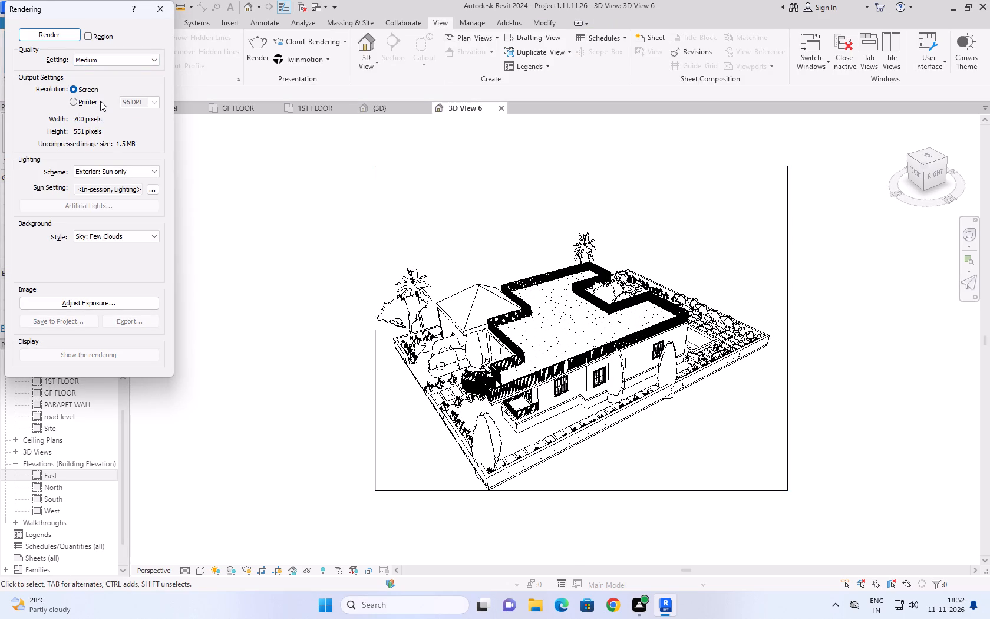
left_click(100, 101)
left_click(153, 106)
left_click(140, 127)
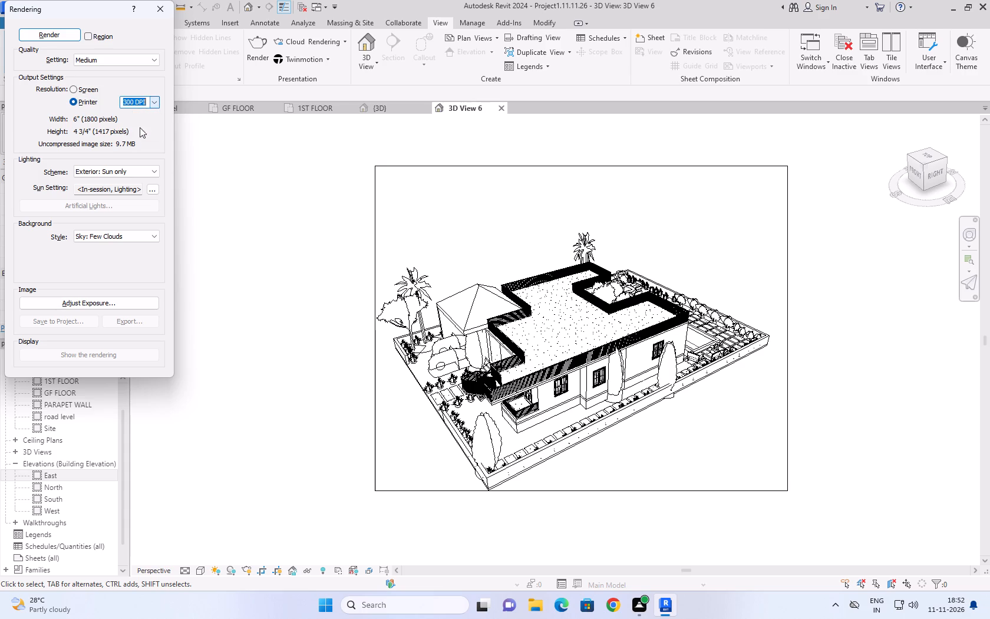
left_click(63, 37)
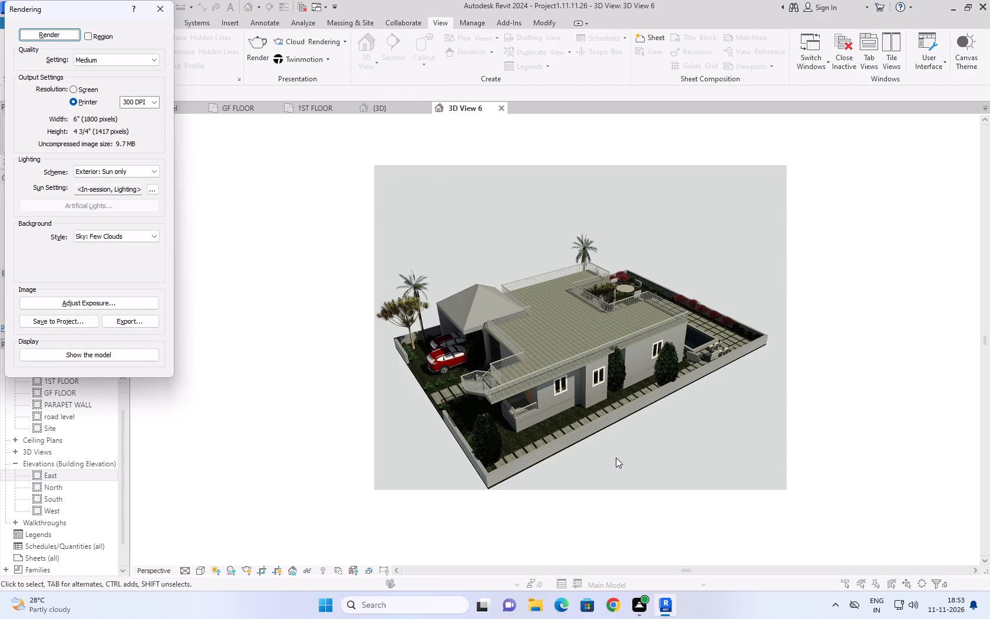
Examine the rendered image up close, including the external stair, roof railings, windows and surrounding landscaping.
scroll(723, 432, "up", 2)
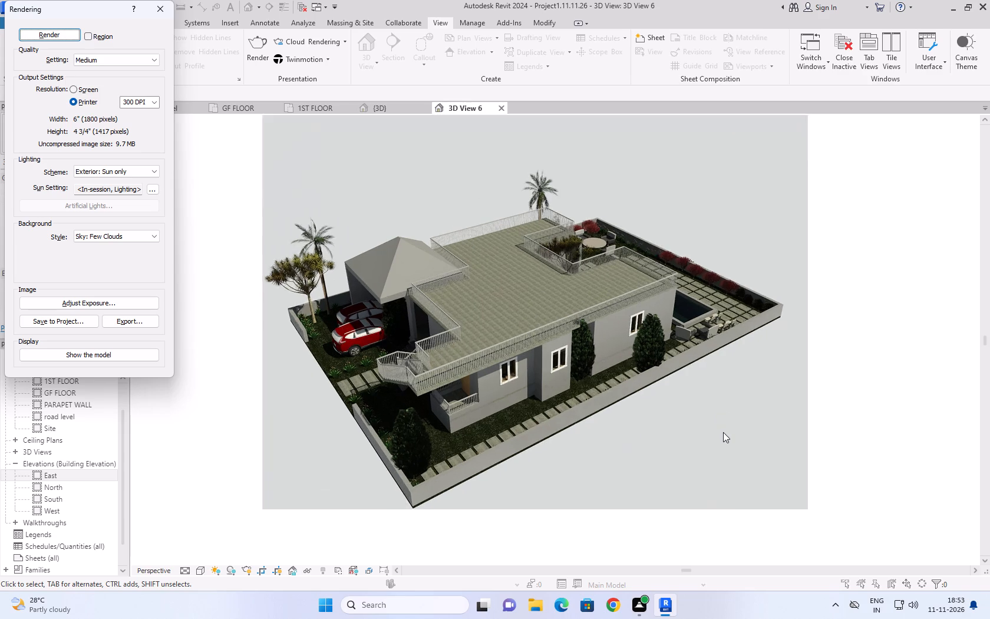
scroll(723, 432, "up", 2)
scroll(281, 348, "up", 4)
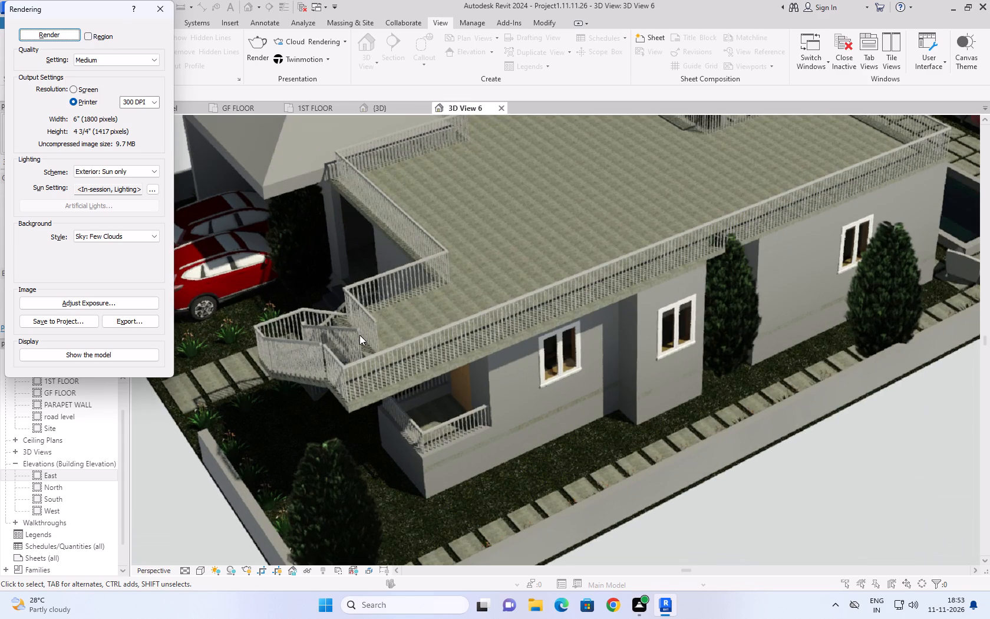
scroll(324, 331, "up", 4)
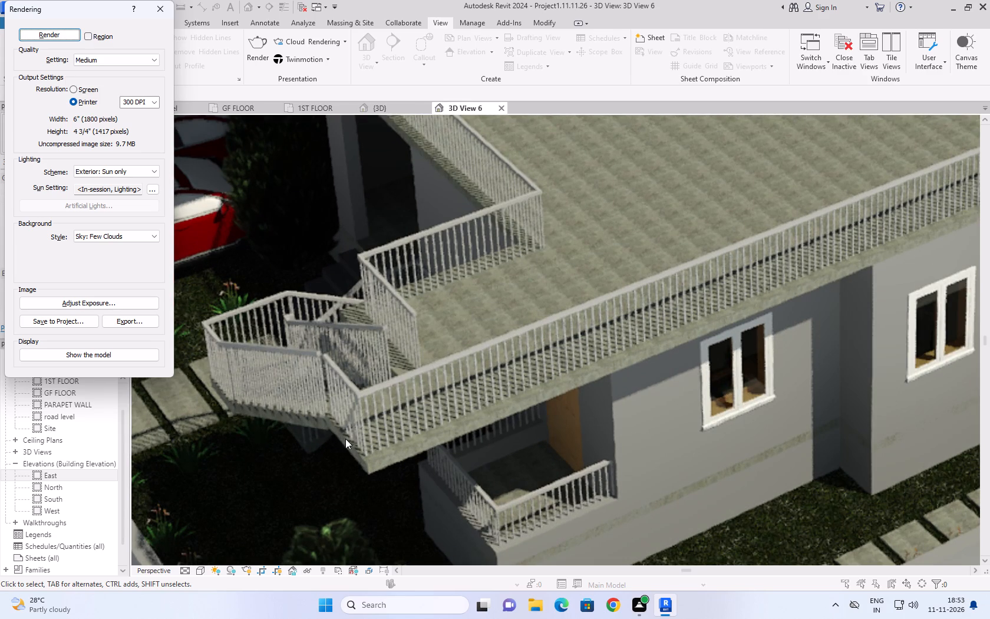
scroll(374, 291, "down", 7)
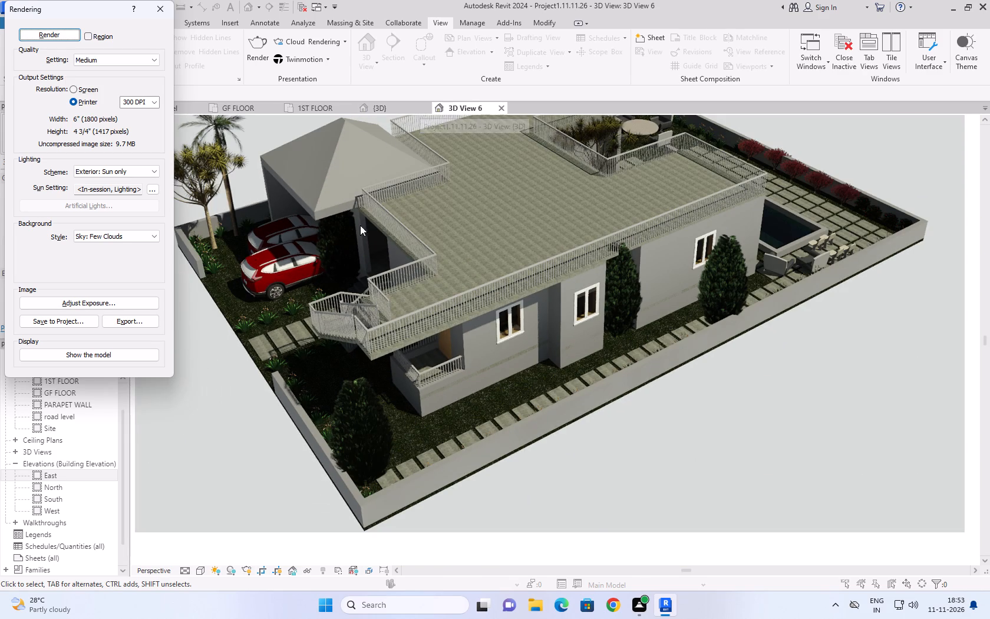
scroll(284, 370, "down", 3)
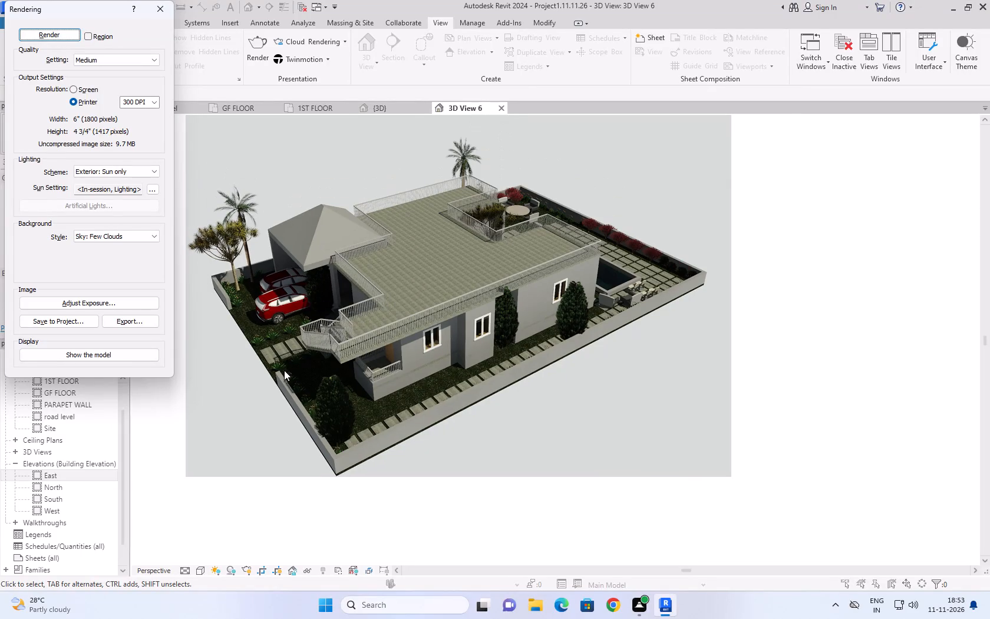
Export the rendered image to the Desktop as a JPEG named 3D View 6.11.11.26 and close the rendering settings.
left_click(135, 321)
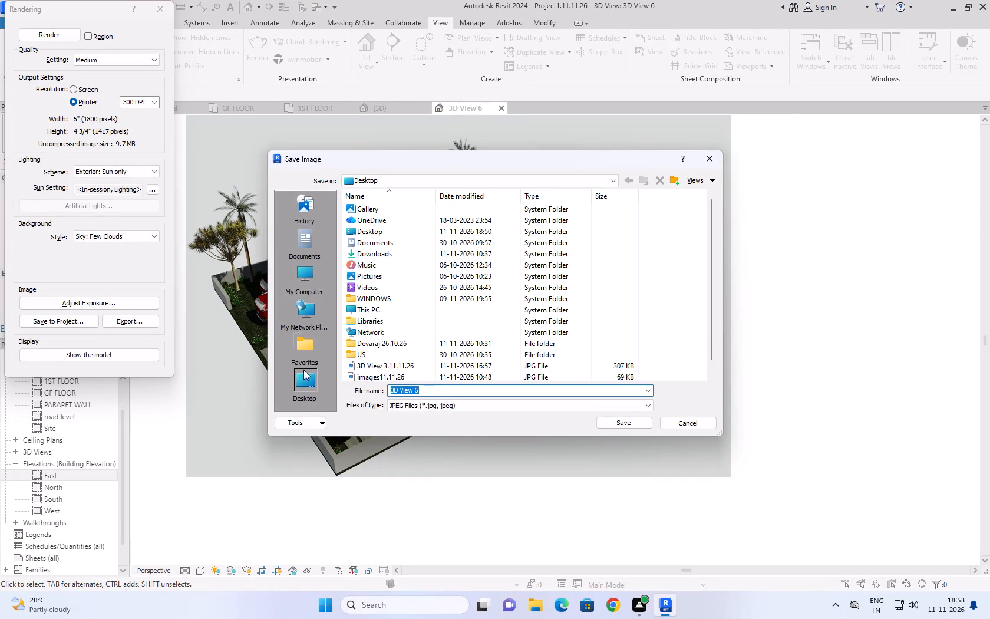
left_click(434, 392)
type(".11.11.26")
left_click(615, 427)
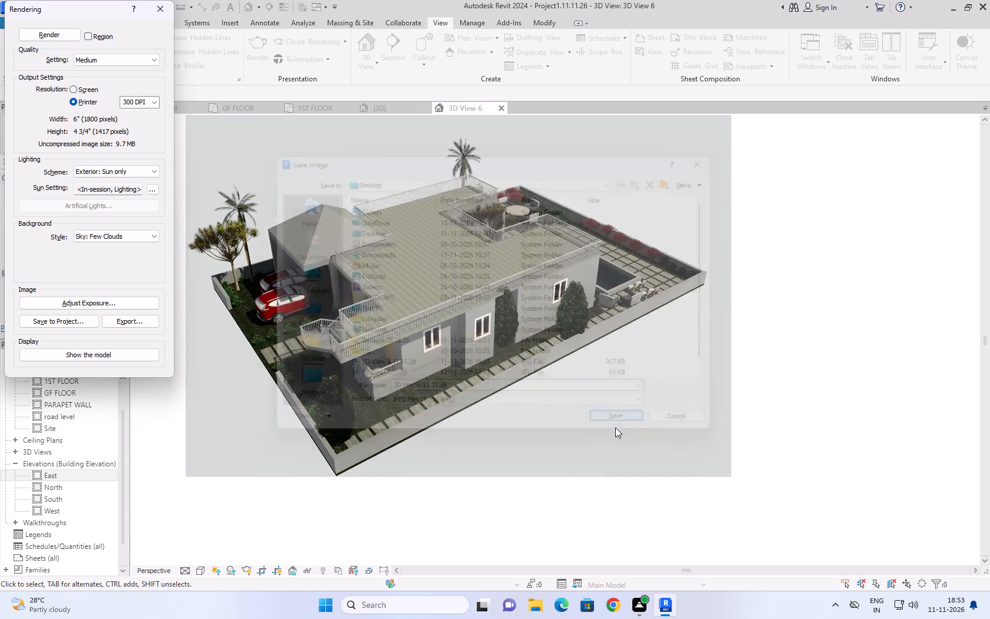
left_click(153, 9)
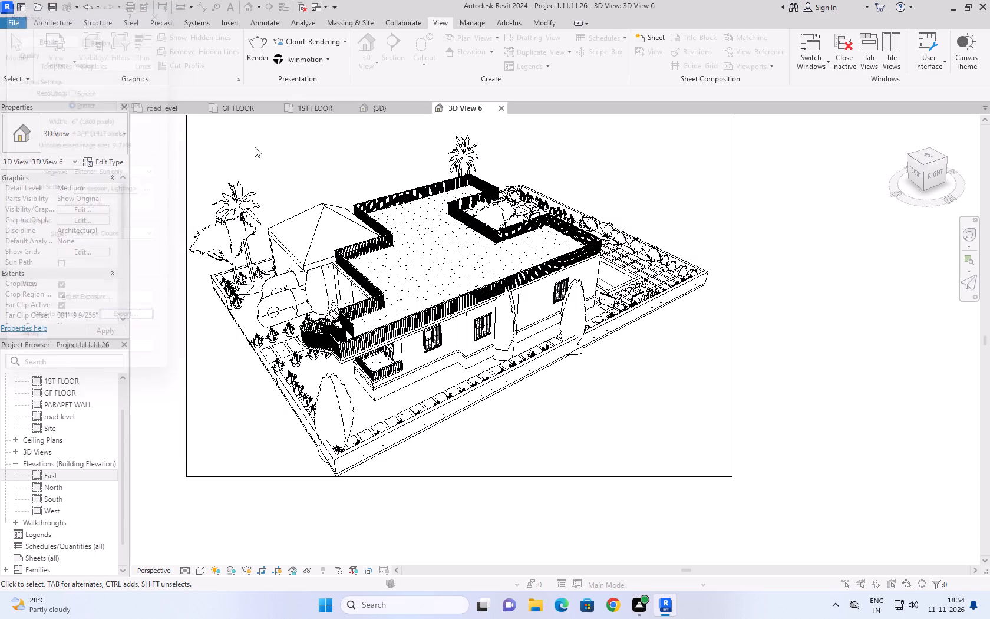
Inspect the house model in the {3D} view from several angles, including the roof terrace, external stair railings, carport and garden.
left_click(391, 108)
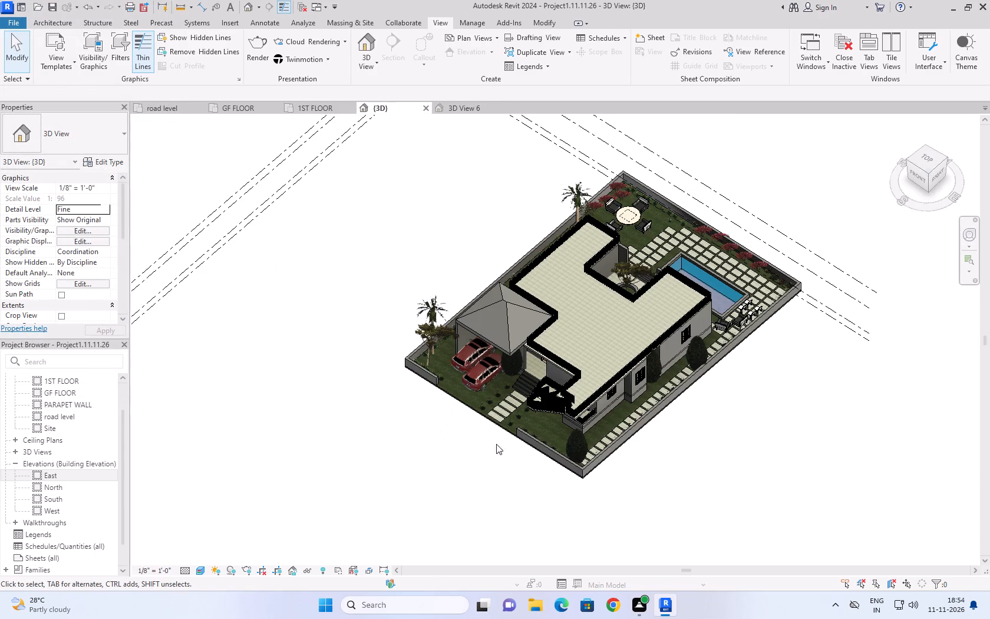
scroll(575, 343, "down", 1)
scroll(575, 340, "up", 10)
scroll(609, 294, "down", 5)
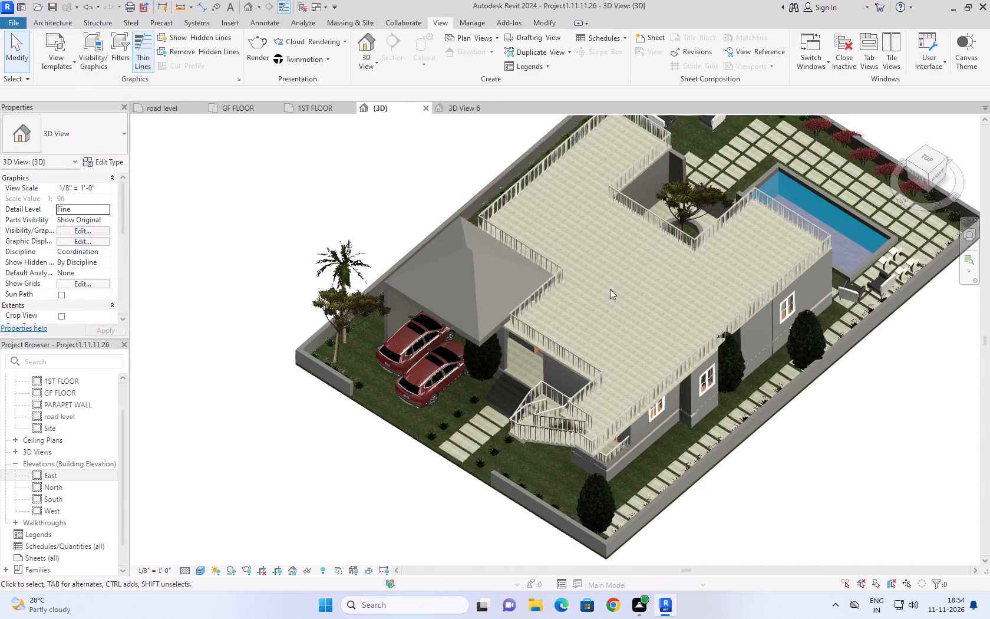
middle_click_drag(609, 297, 648, 468, "shift")
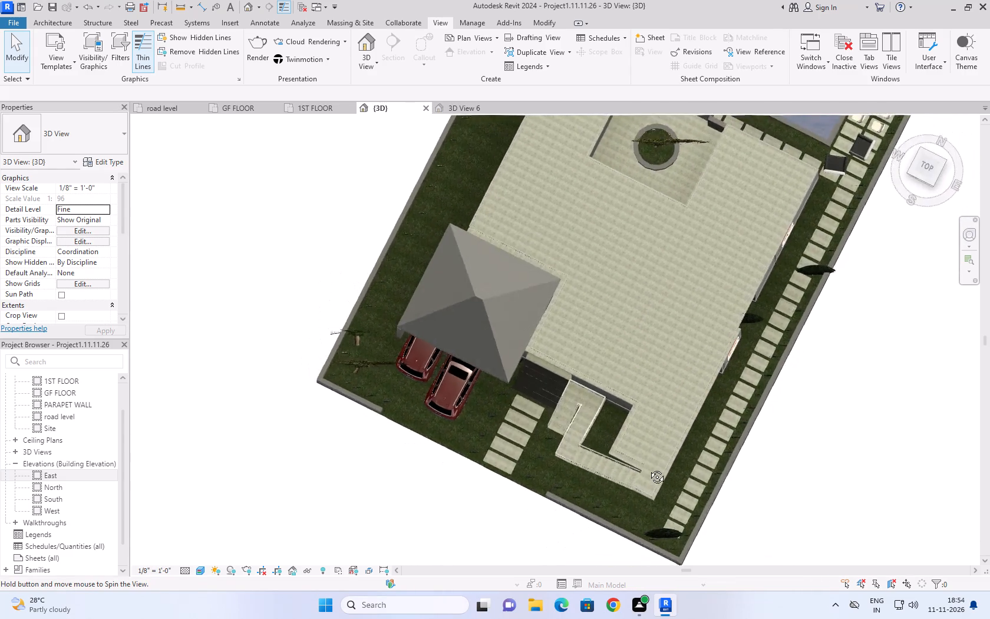
middle_click_drag(648, 468, 814, 395, "shift")
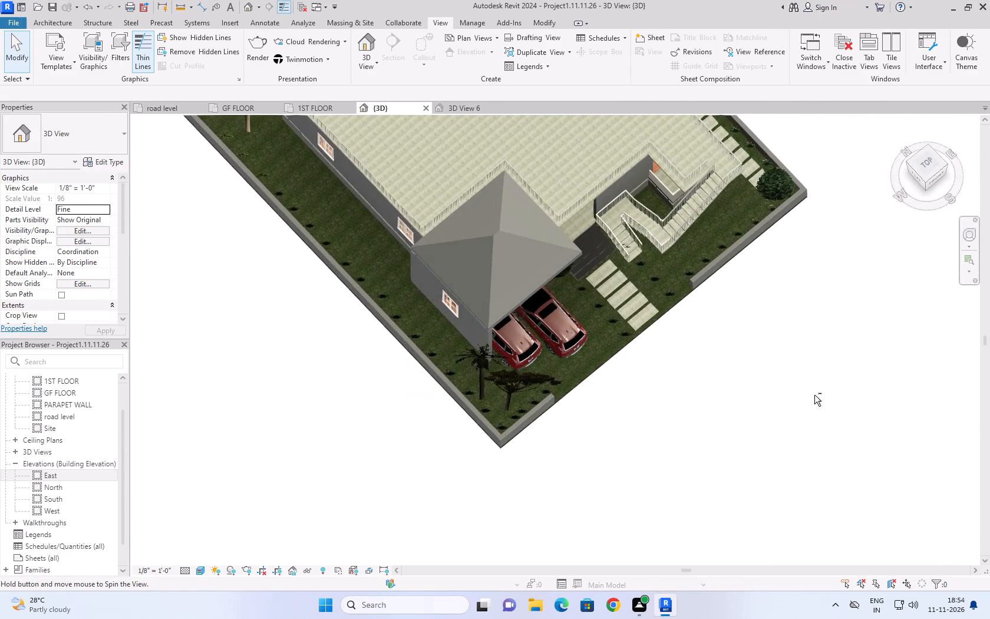
middle_click_drag(636, 189, 676, 368)
scroll(676, 368, "up", 1)
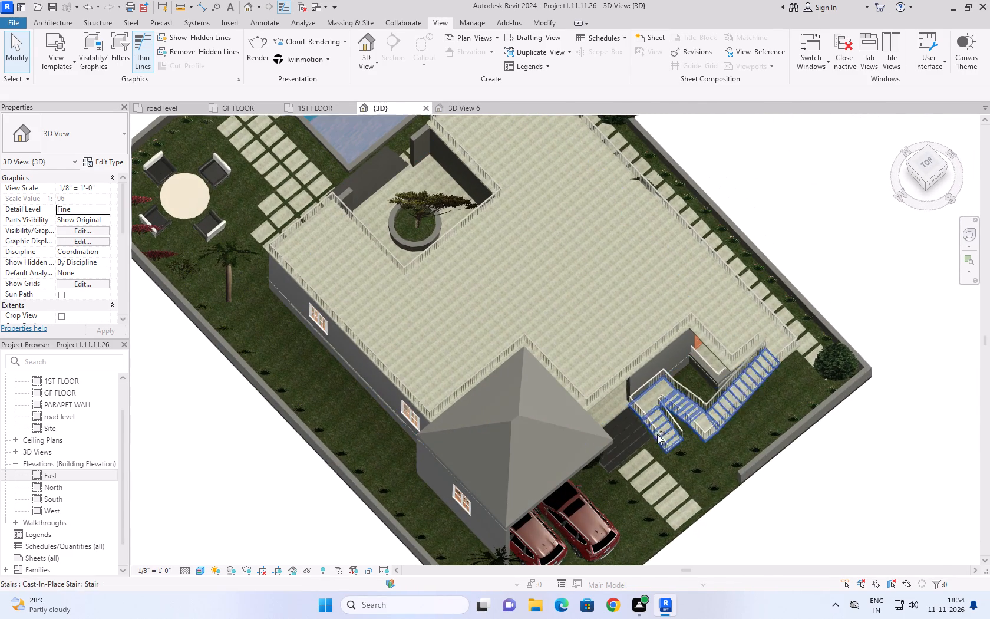
scroll(768, 336, "up", 4)
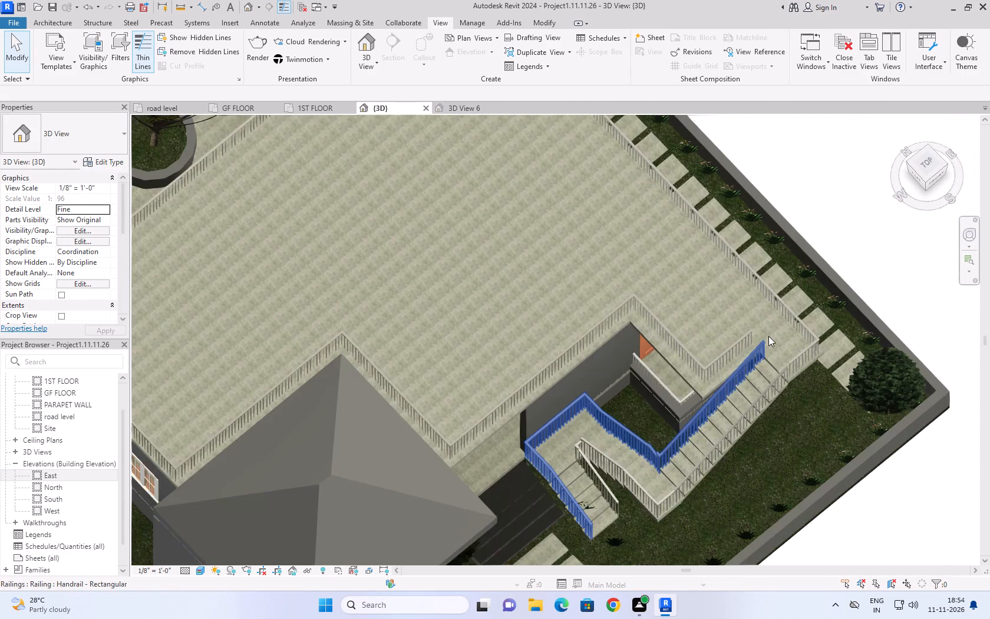
scroll(768, 336, "up", 3)
scroll(616, 192, "down", 3)
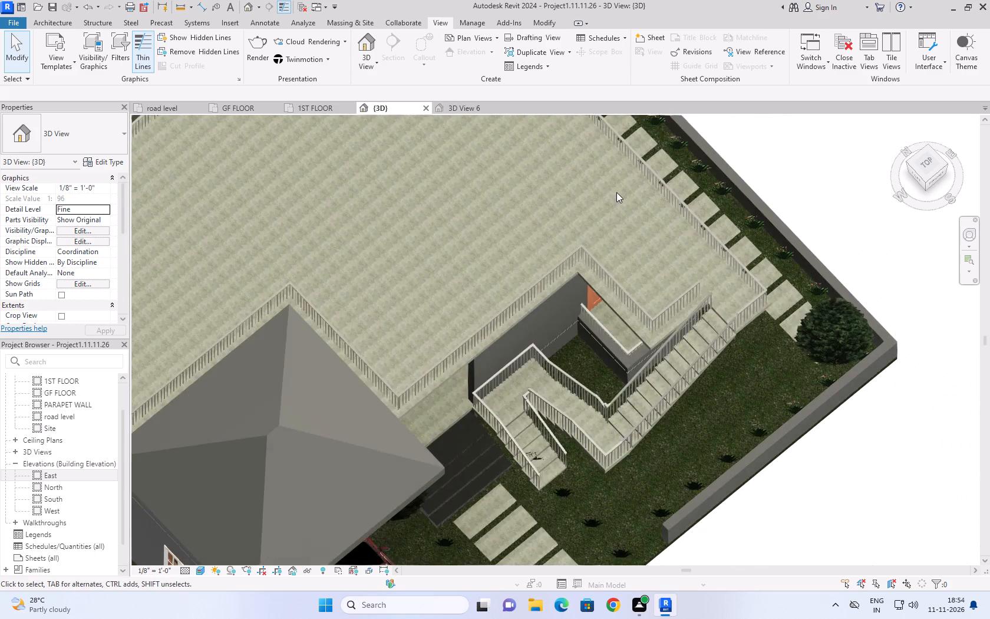
scroll(616, 192, "down", 4)
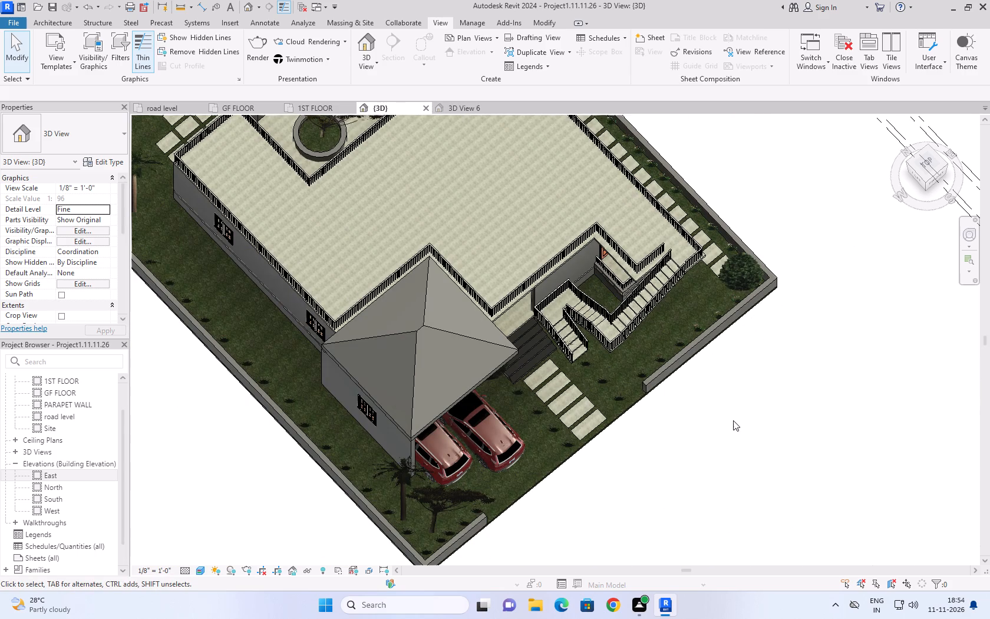
scroll(733, 420, "down", 3)
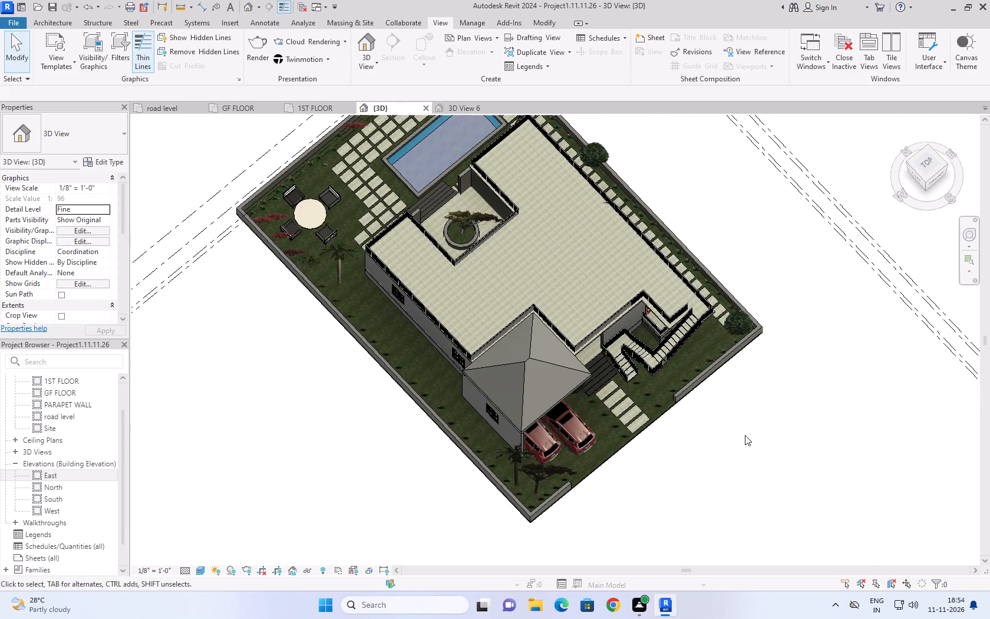
Save the project.
key("ctrl+s")
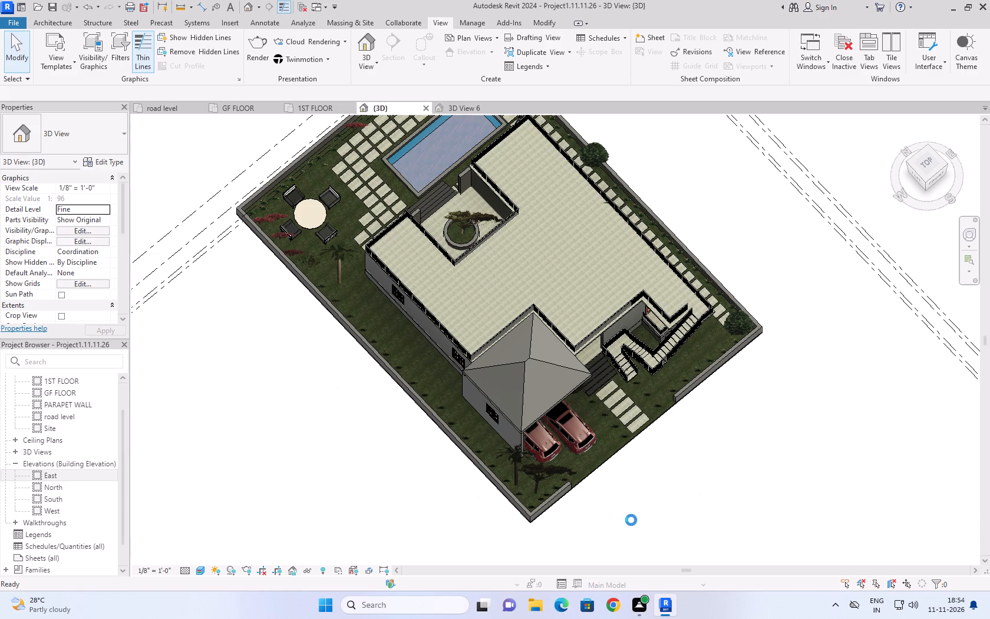
left_click(679, 529)
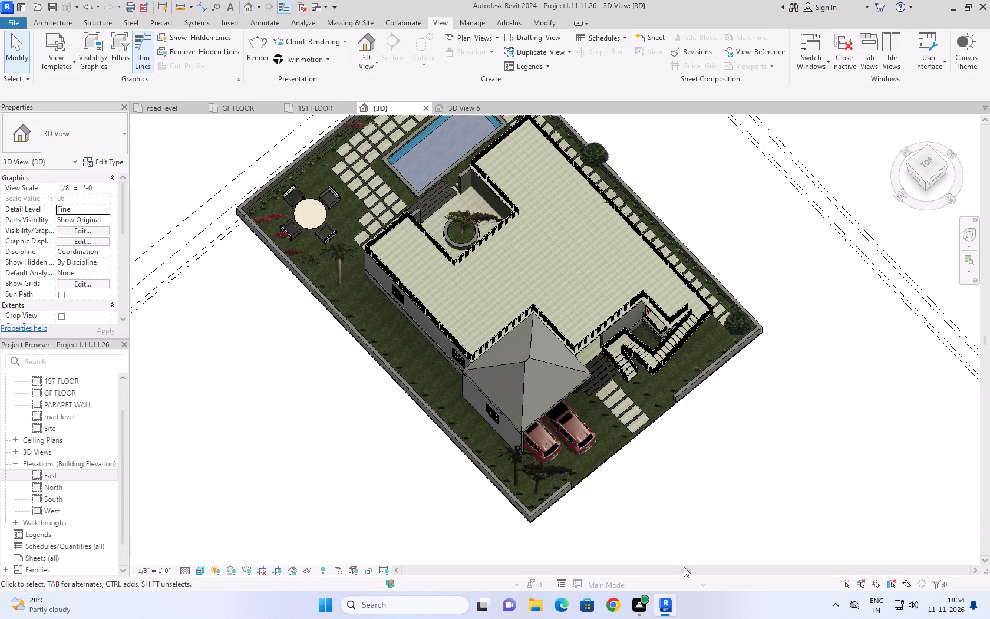
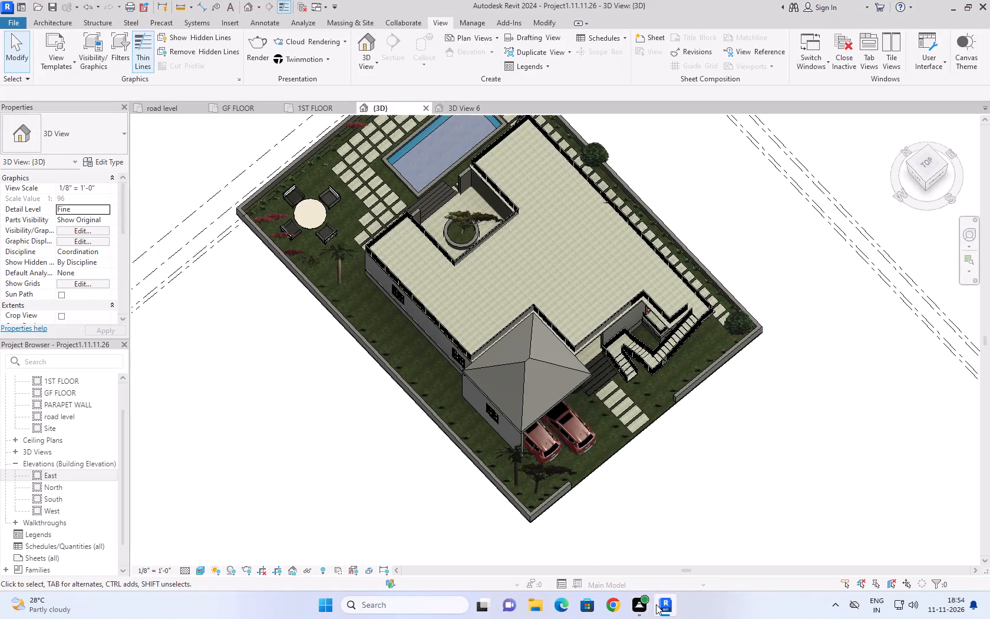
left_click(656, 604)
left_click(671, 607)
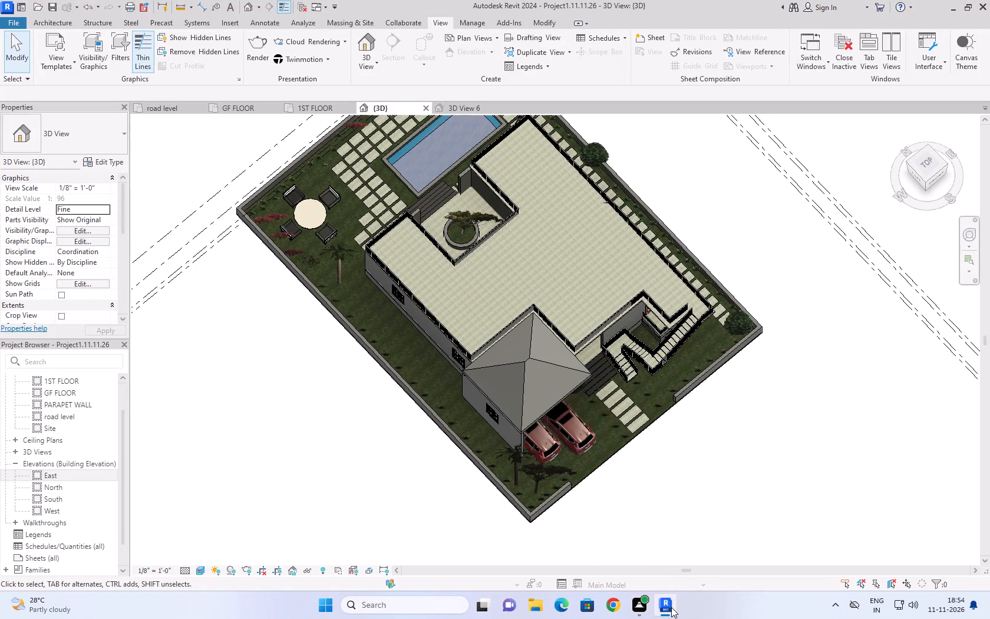
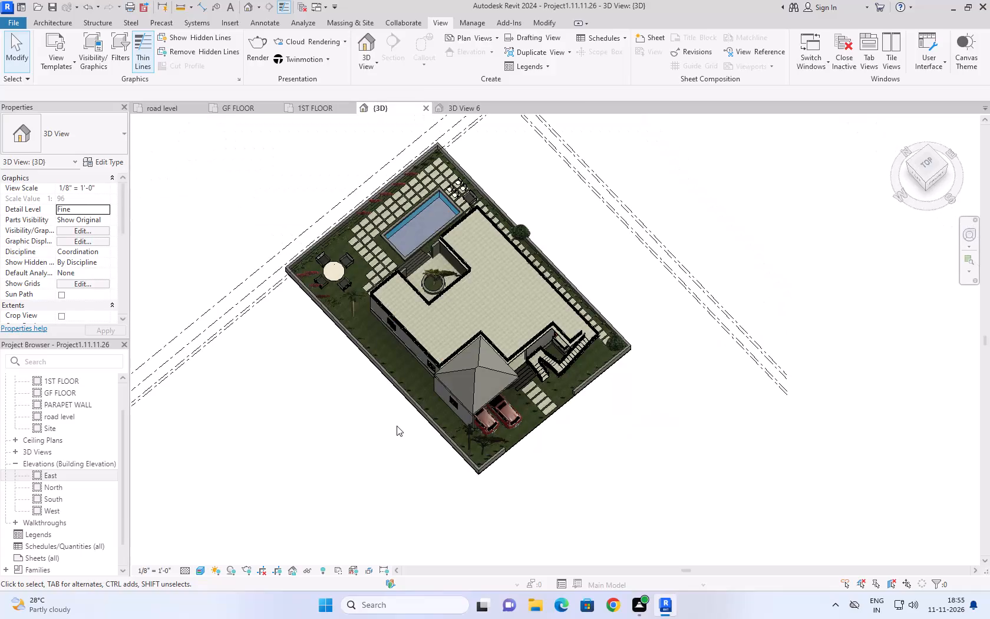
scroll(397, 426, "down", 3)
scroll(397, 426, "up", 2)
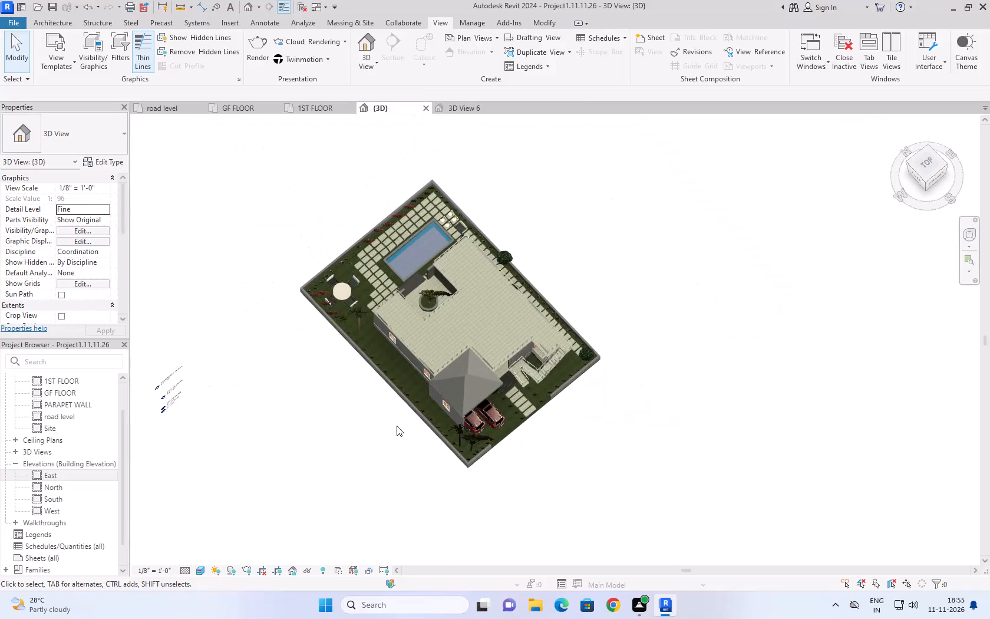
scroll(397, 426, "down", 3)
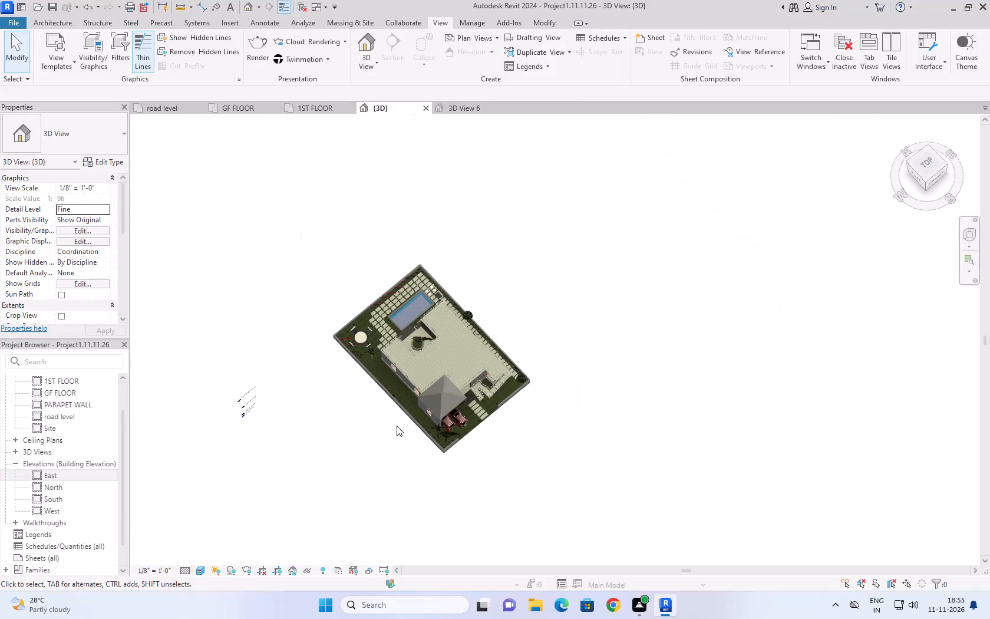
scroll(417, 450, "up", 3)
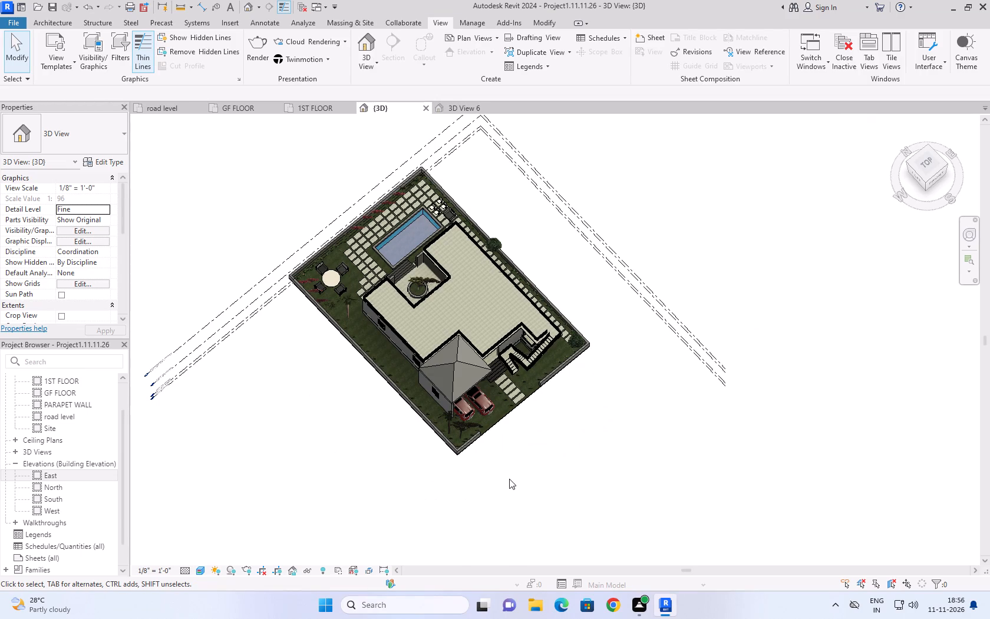
Close the 3D View 6 perspective and the default {3D} view.
left_click(450, 107)
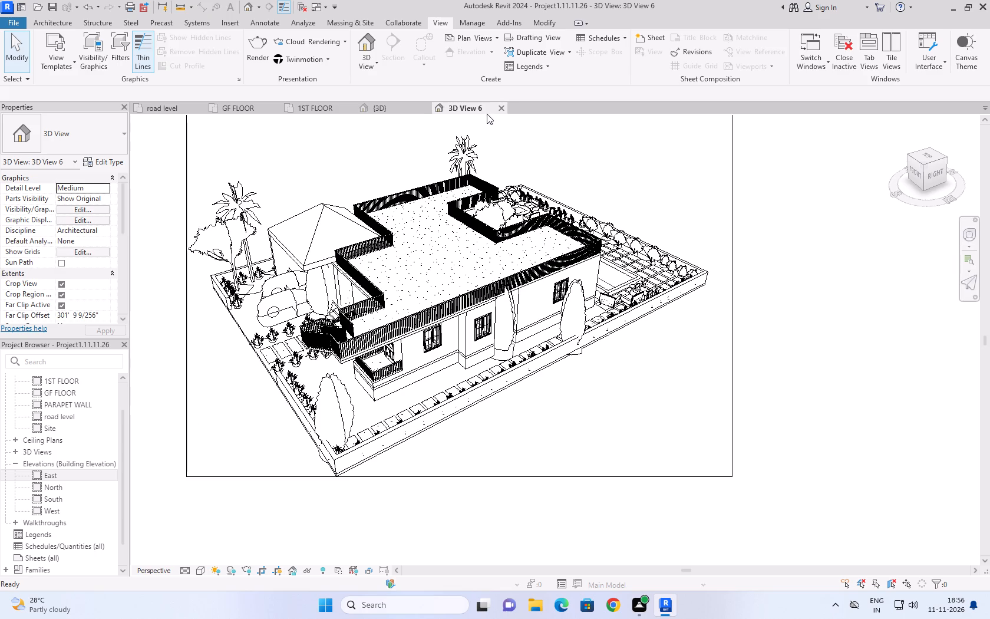
left_click(504, 107)
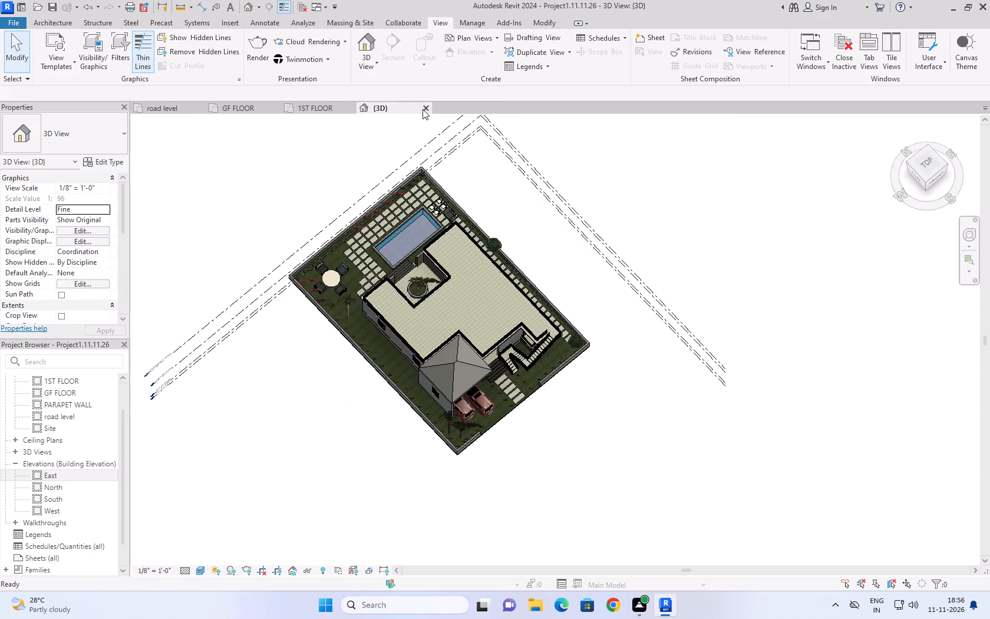
left_click(423, 108)
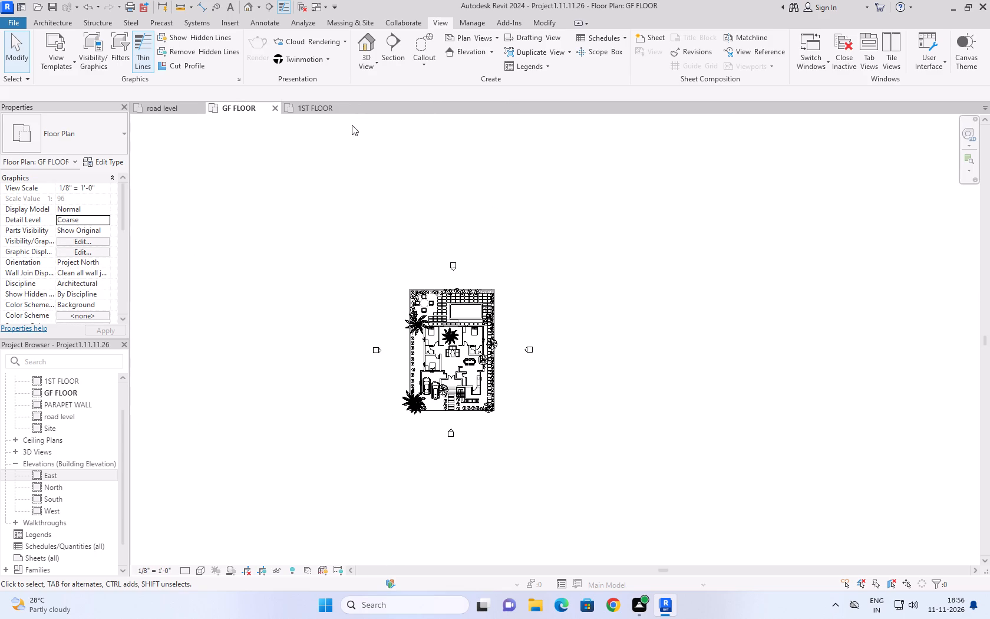
Place a perspective camera on the 1ST FLOOR plan, outside the plot's southwest corner and aimed northeast across the house.
left_click(321, 104)
left_click(378, 63)
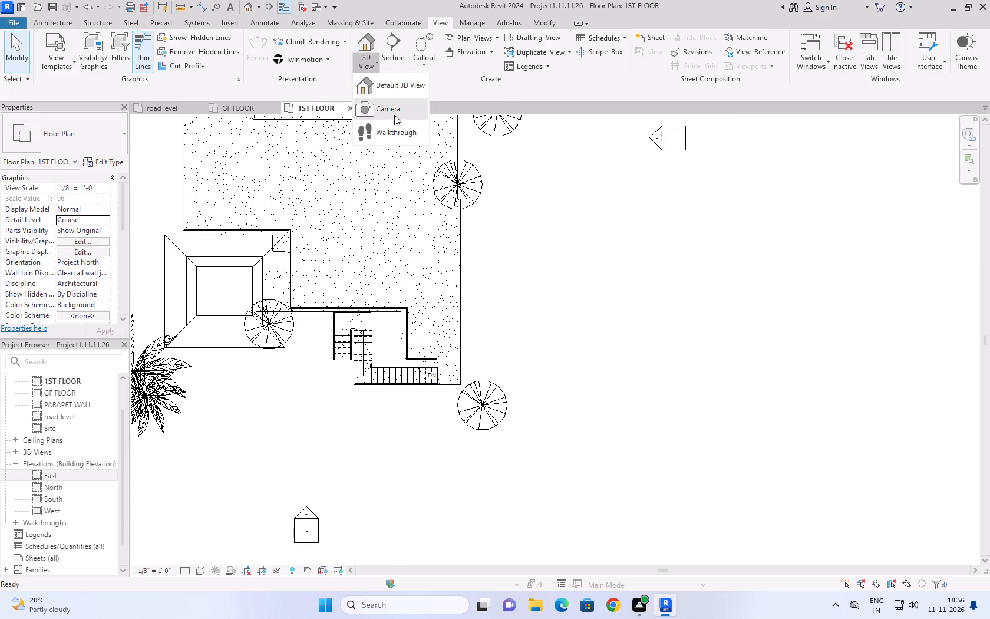
left_click(394, 114)
scroll(492, 244, "up", 2)
scroll(504, 238, "down", 4)
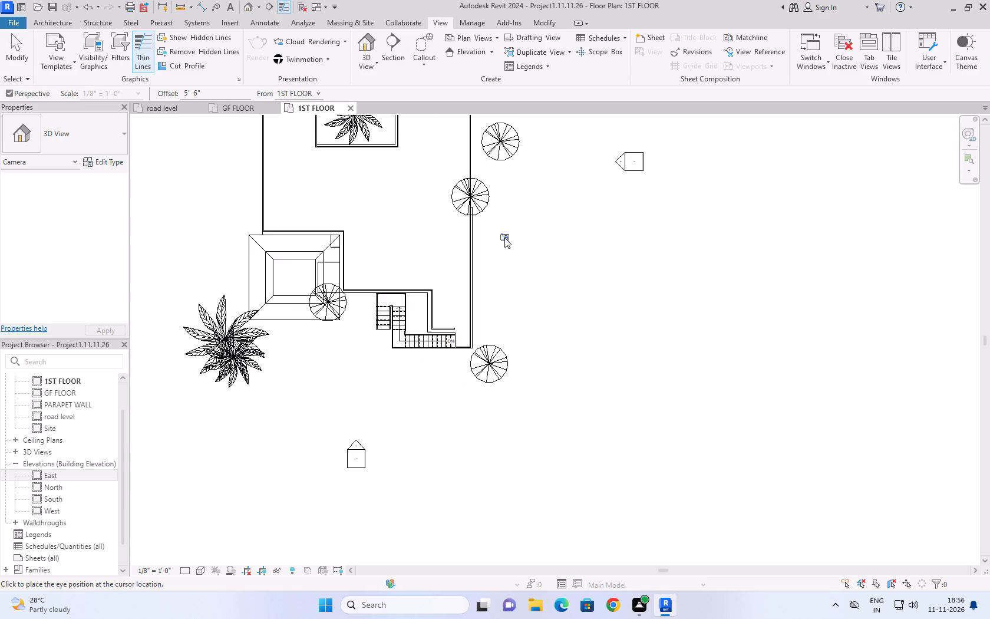
scroll(503, 255, "down", 2)
left_click(205, 452)
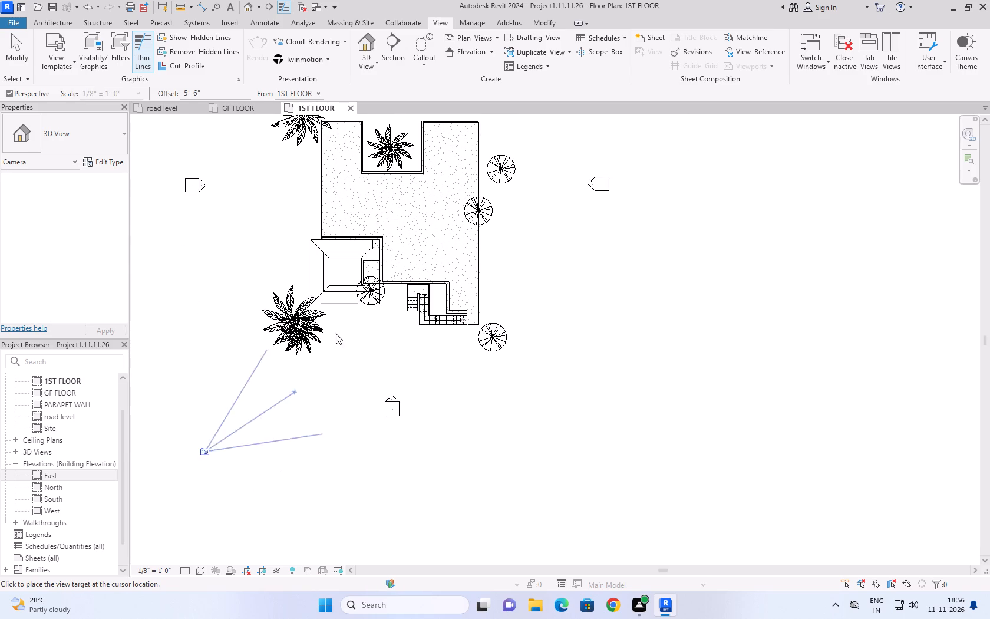
left_click(486, 114)
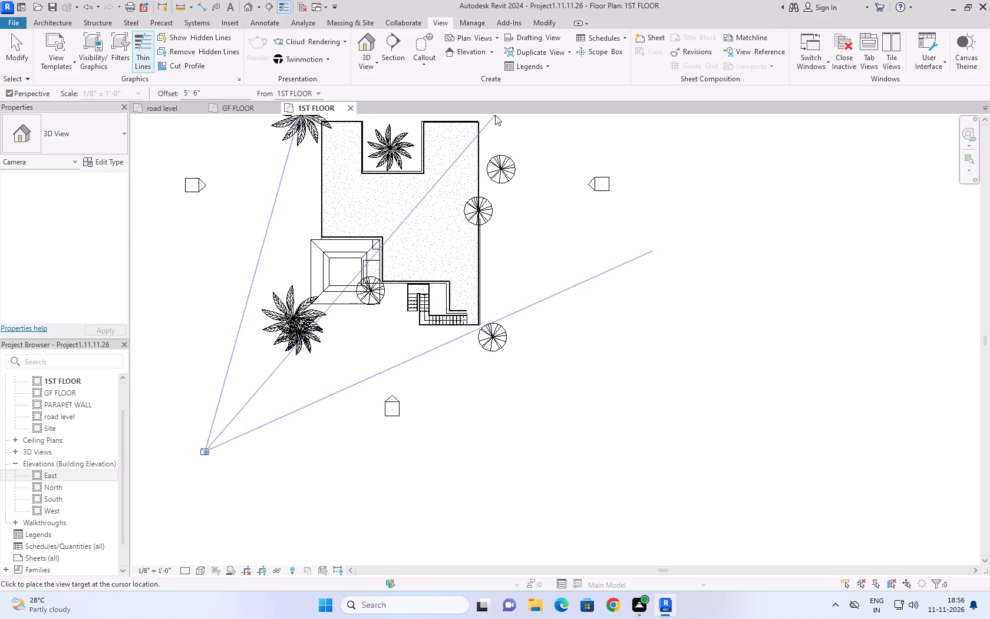
left_click(495, 115)
Extend the new camera view's crop region downward and to both sides so the boundary walls and trees fit.
scroll(576, 223, "down", 3)
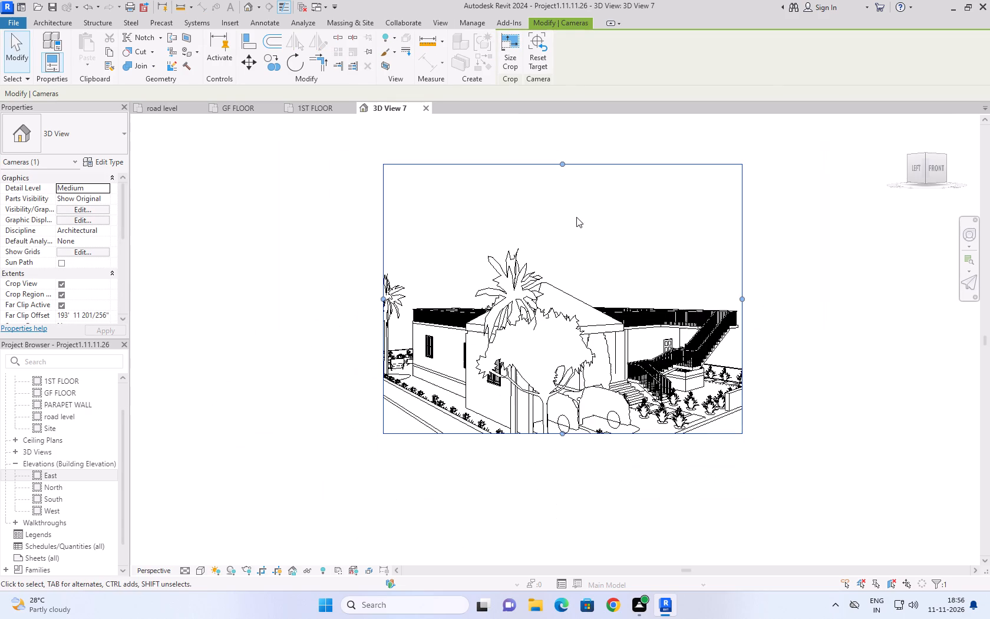
left_click_drag(562, 432, 561, 499)
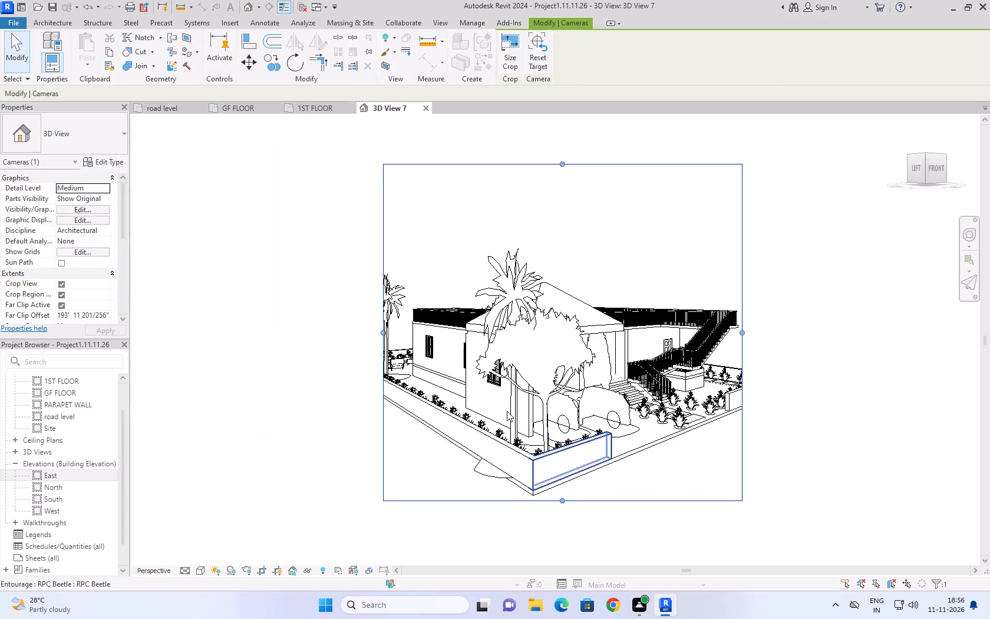
left_click_drag(380, 331, 308, 331)
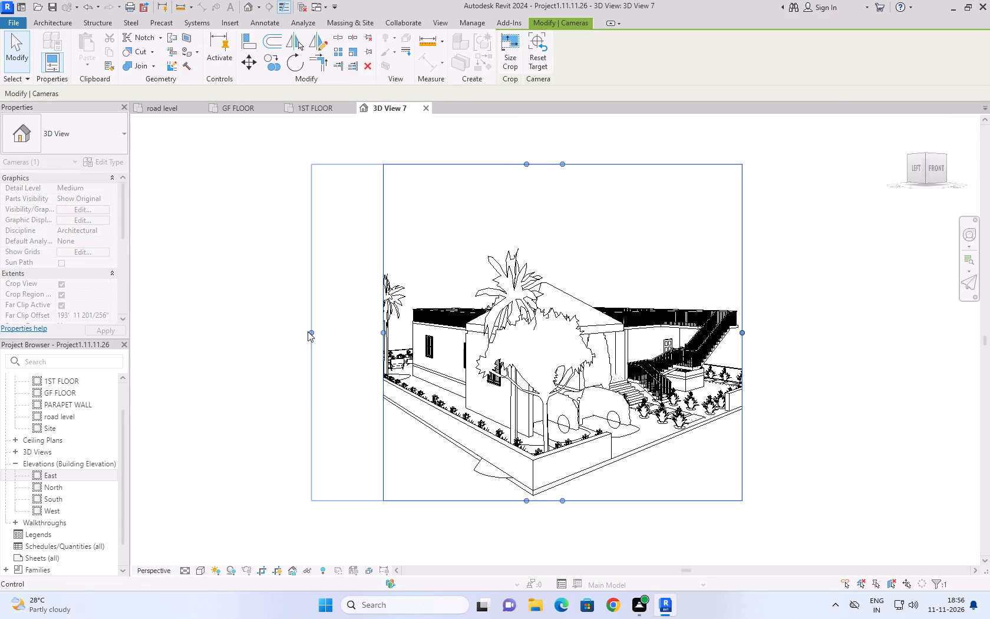
left_click_drag(741, 331, 770, 327)
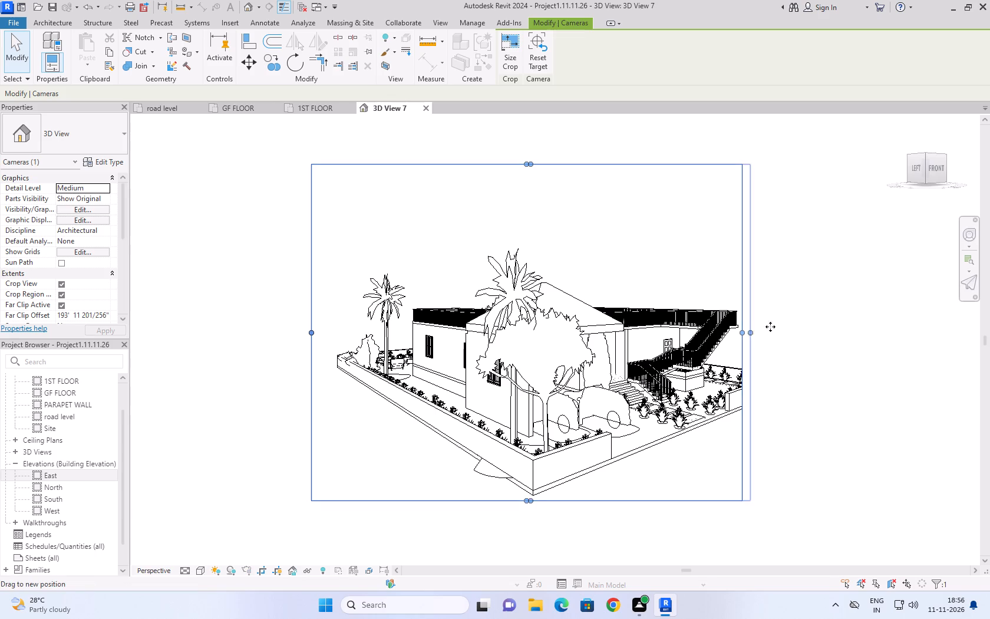
left_click_drag(770, 327, 792, 322)
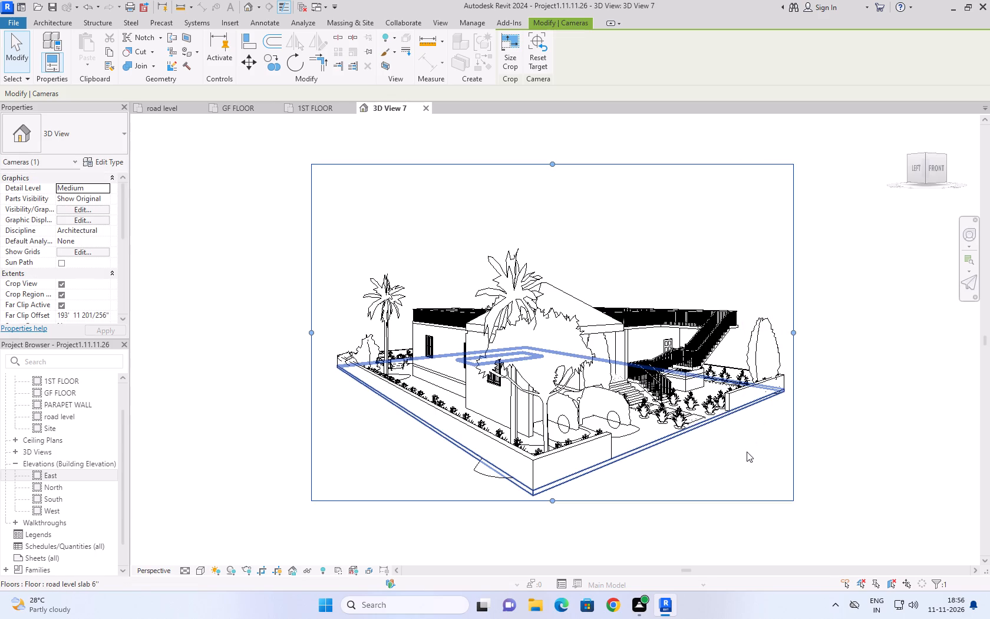
Orbit the camera to a raised angle over the front corner, keeping the whole plot framed within the crop region.
right_click_drag(747, 452, 734, 432, "shift")
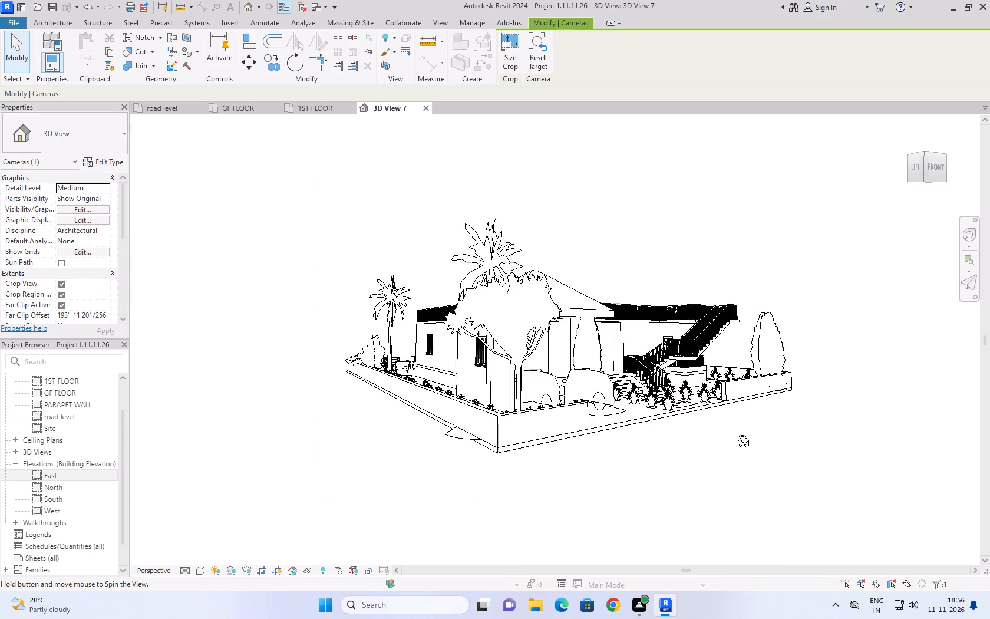
right_click_drag(734, 432, 733, 463, "shift")
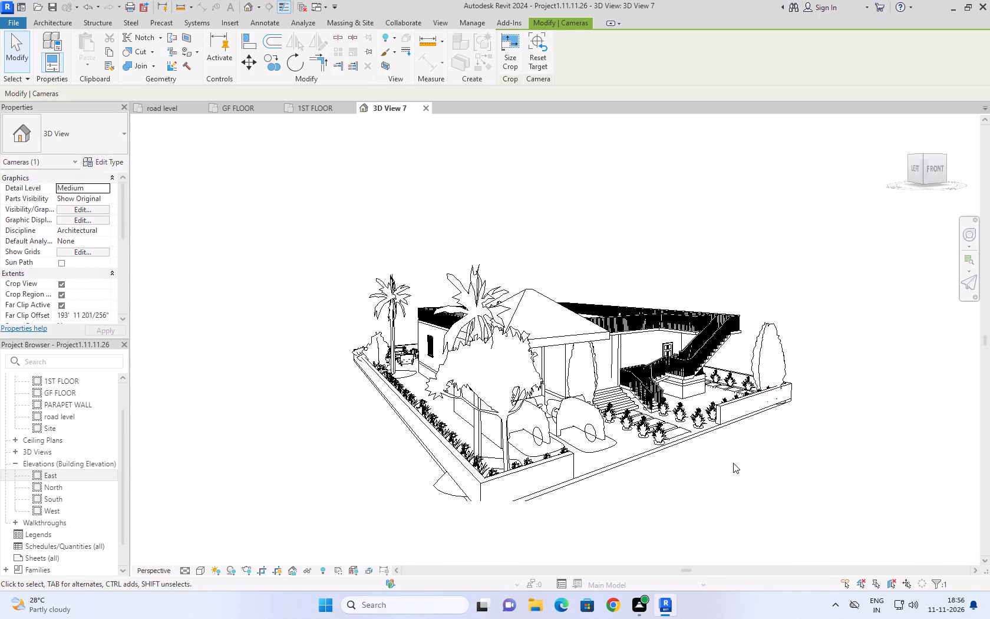
right_click_drag(656, 292, 648, 259)
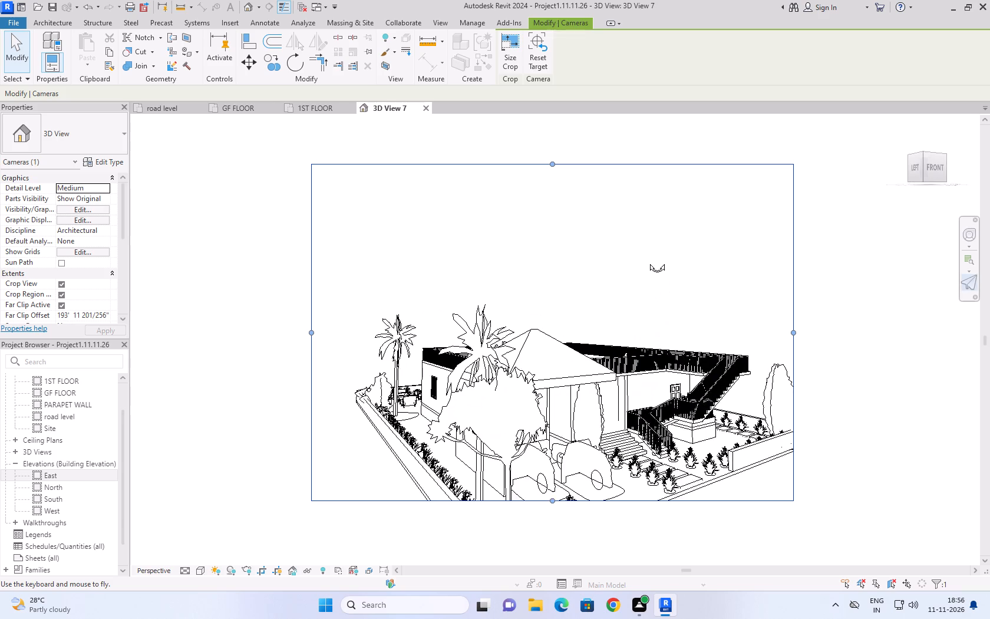
right_click_drag(648, 259, 652, 320)
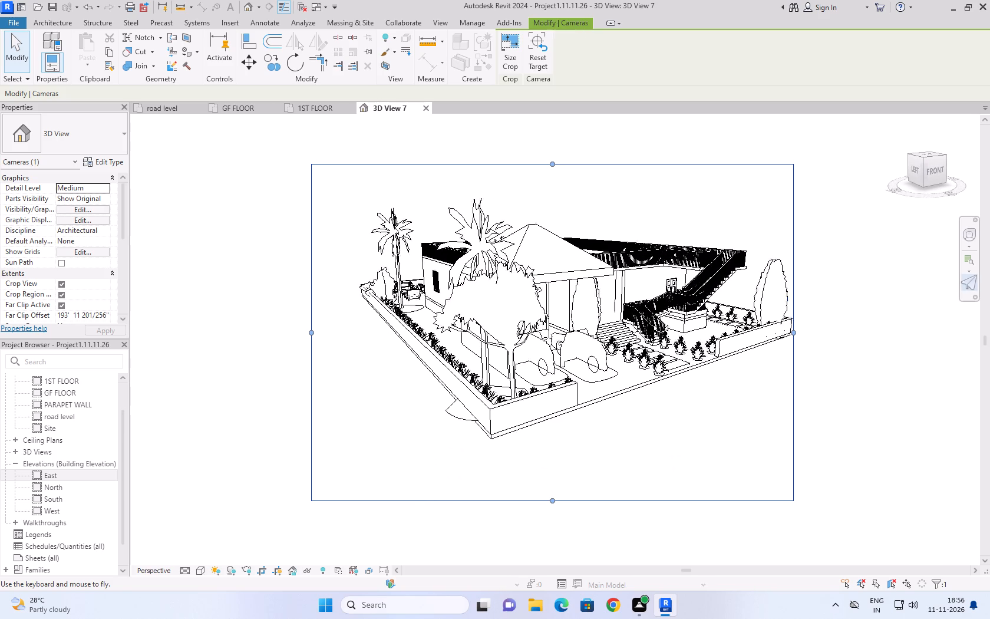
right_click_drag(652, 320, 671, 315)
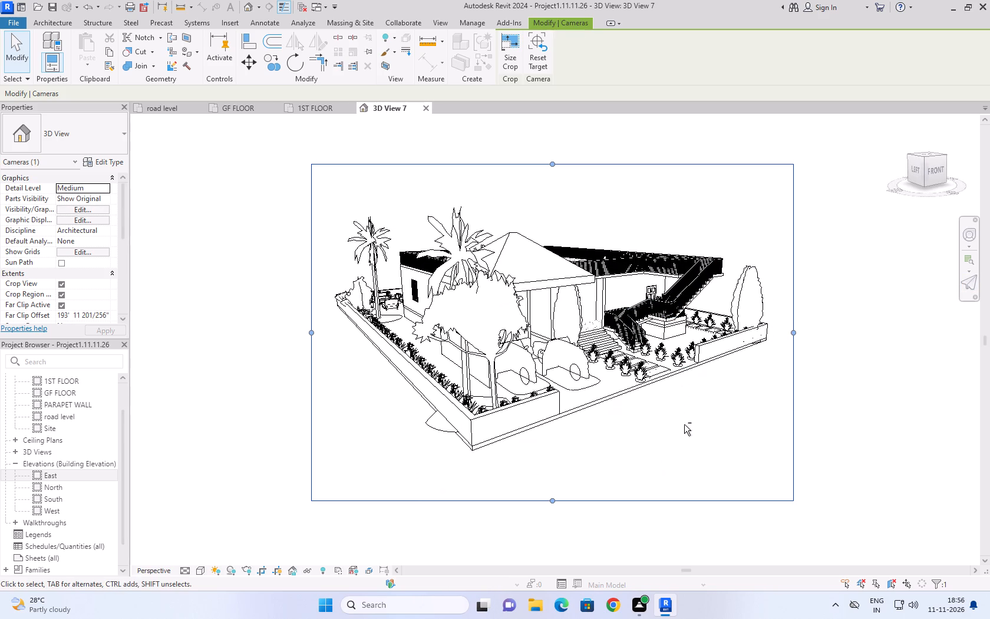
scroll(684, 424, "up", 2, "shift")
scroll(684, 424, "up", 2)
middle_click_drag(684, 424, 687, 460)
scroll(664, 470, "up", 1)
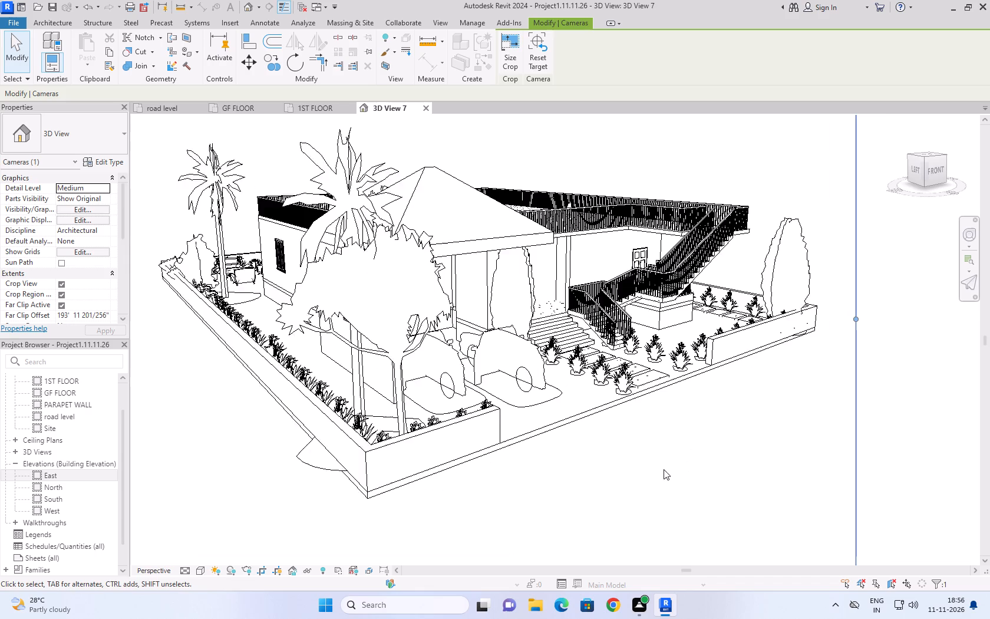
scroll(664, 469, "up", 1)
middle_click_drag(664, 468, 708, 533)
scroll(707, 529, "down", 2)
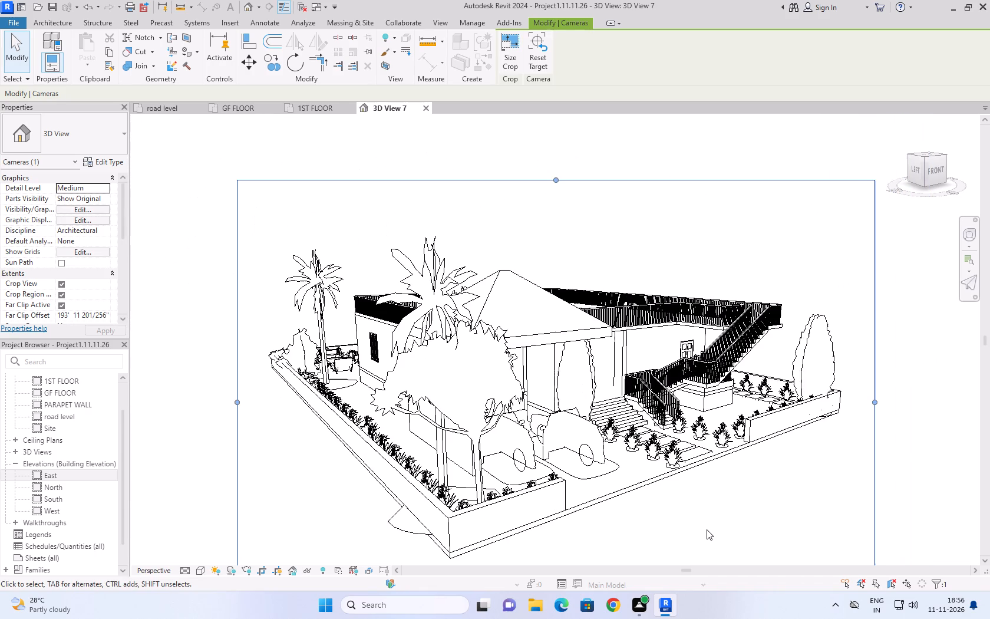
middle_click_drag(704, 529, 672, 480)
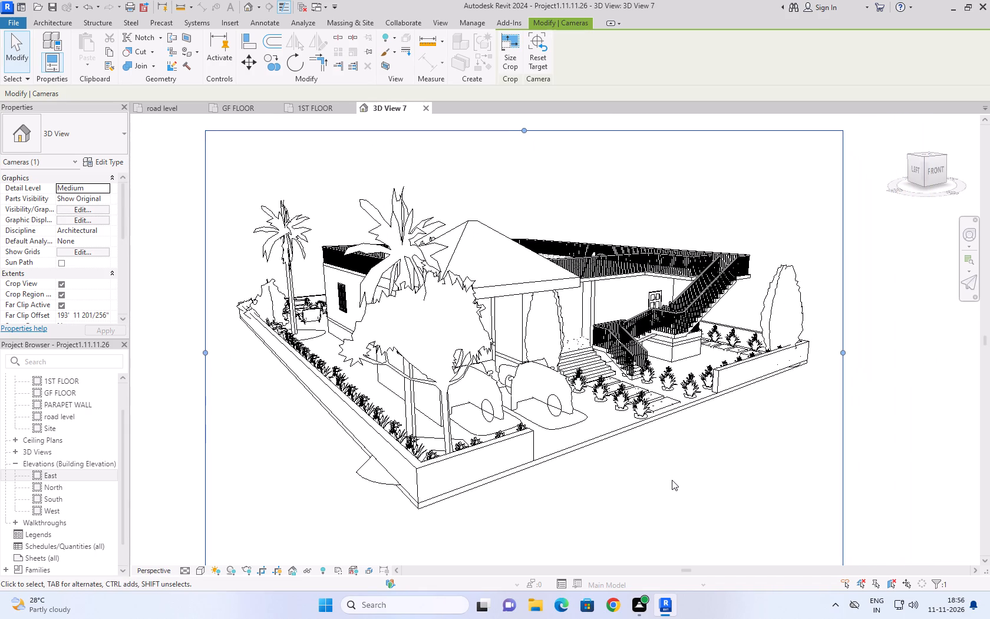
Render the front-corner perspective at Medium quality with Printer resolution, and close the rendering and its view.
type("RR")
left_click(90, 60)
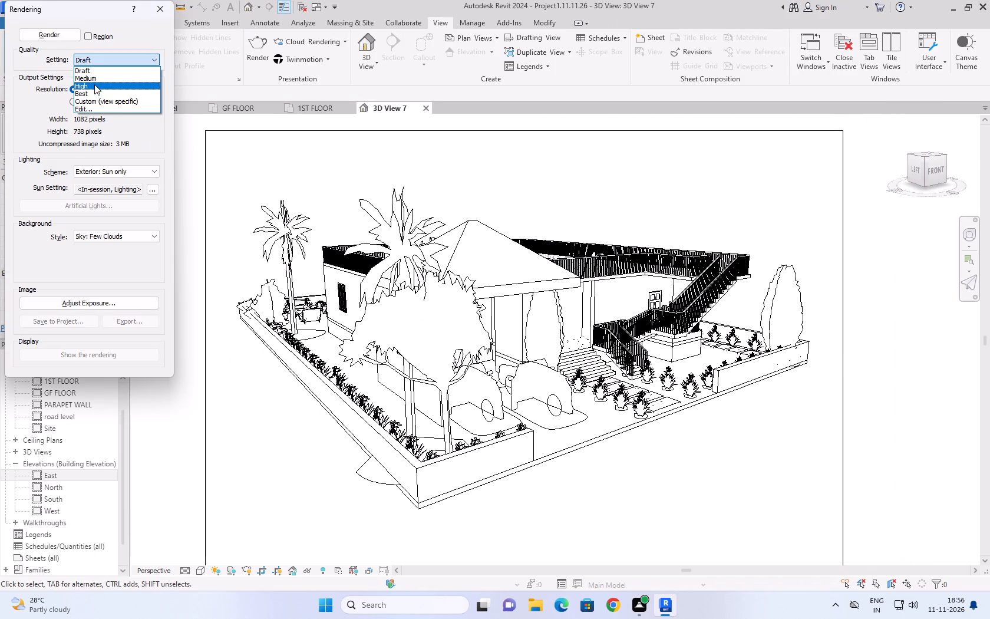
left_click(96, 81)
left_click(73, 105)
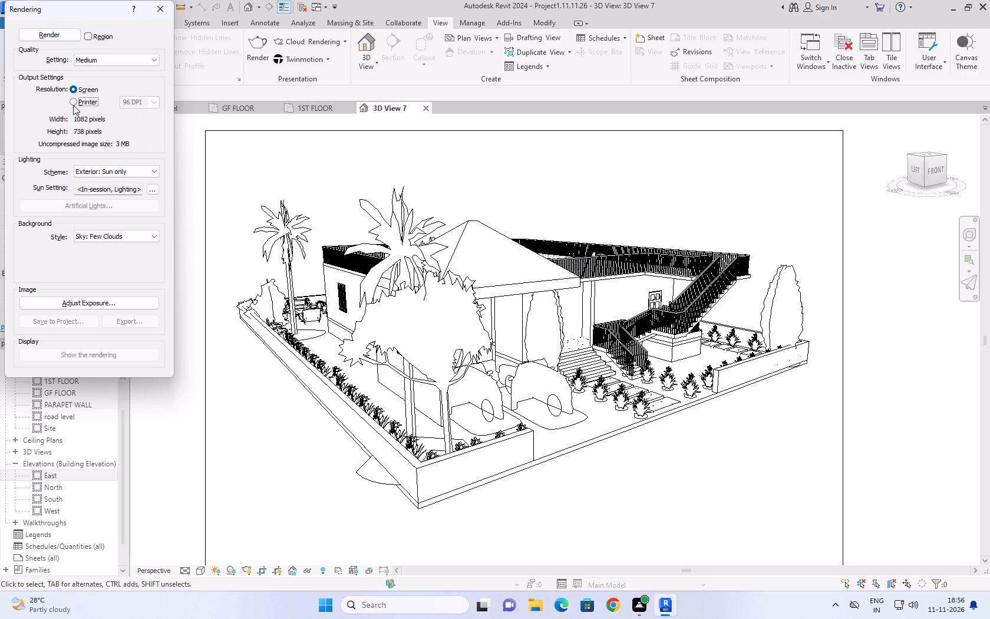
left_click(58, 37)
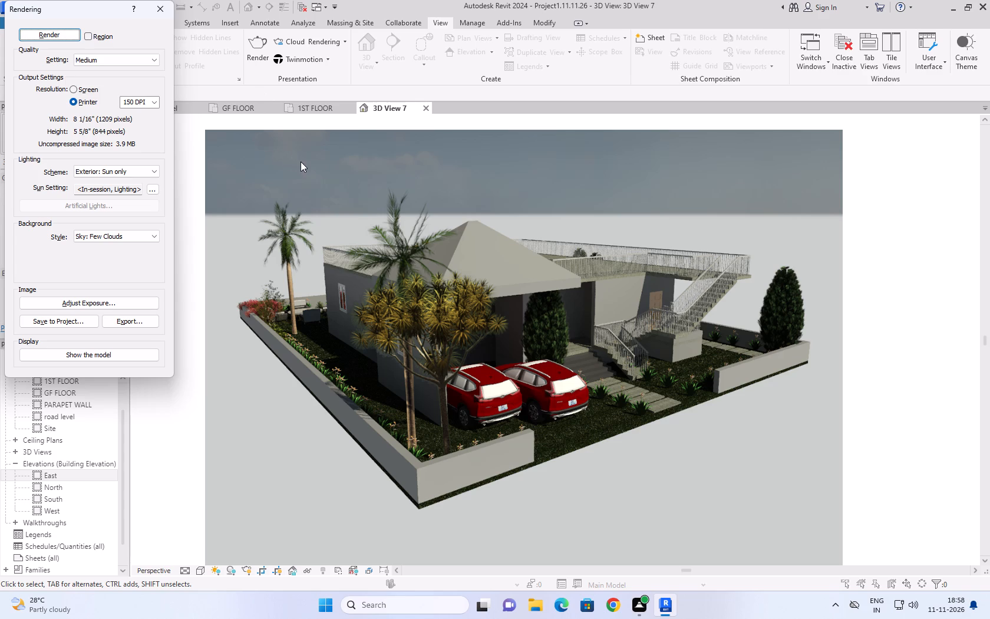
left_click(165, 15)
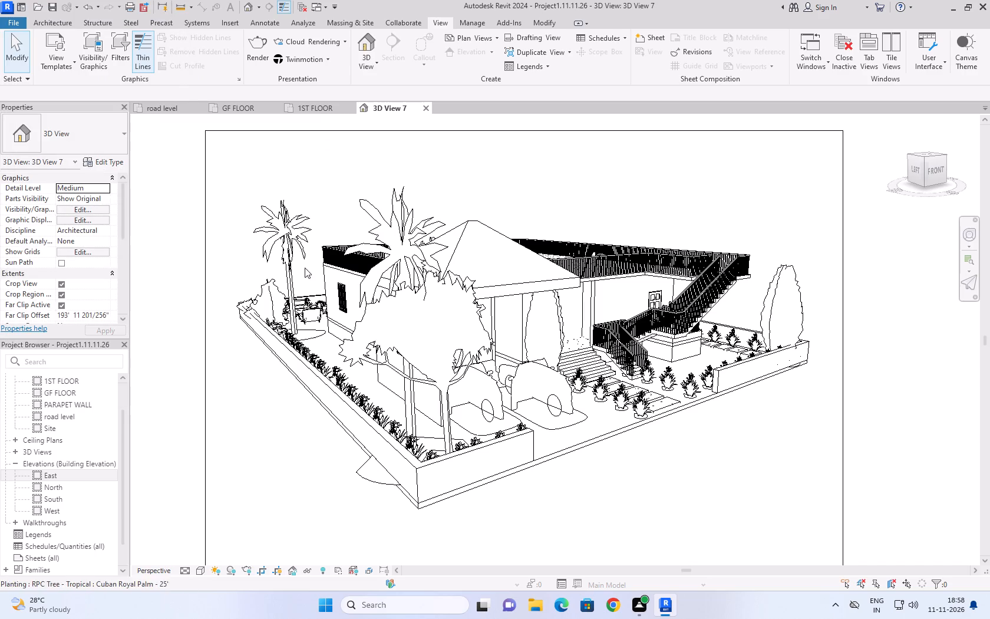
left_click(425, 107)
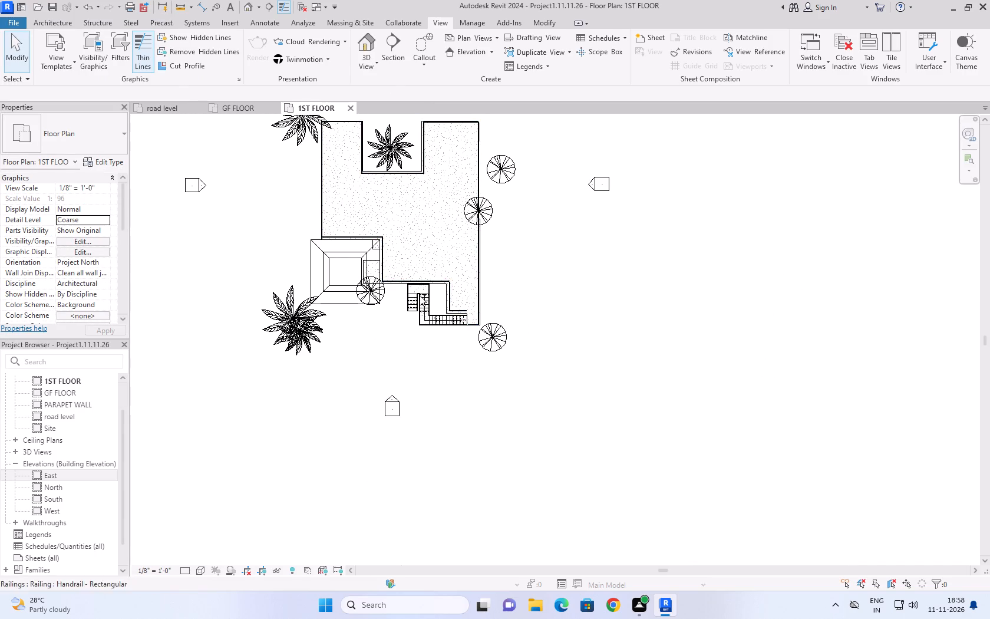
Place a perspective camera on the 1ST FLOOR plan, beyond the northwest corner and aimed southeast across the house.
middle_click_drag(552, 282, 579, 415)
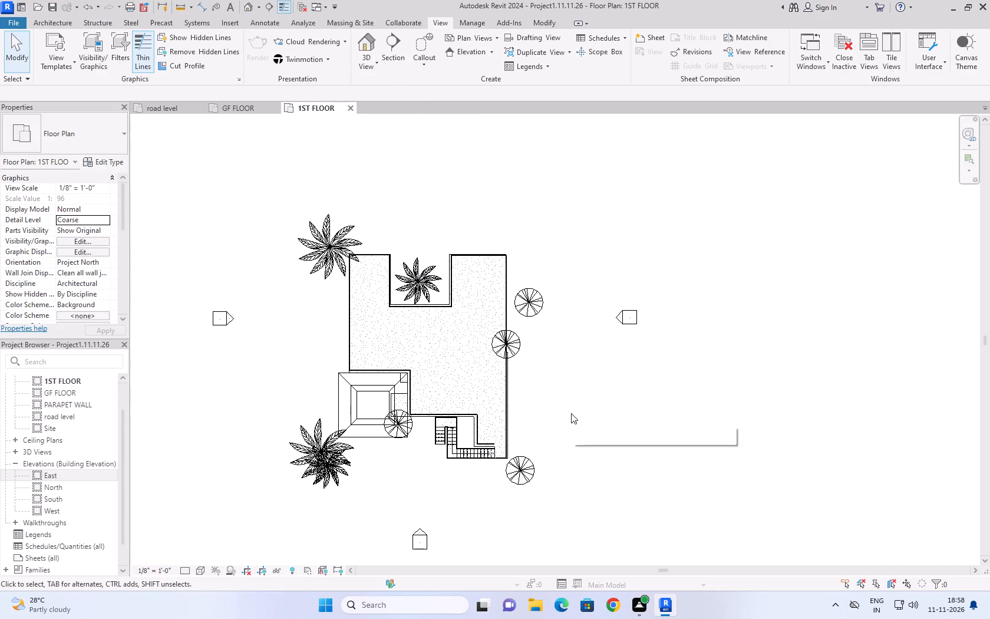
left_click(367, 60)
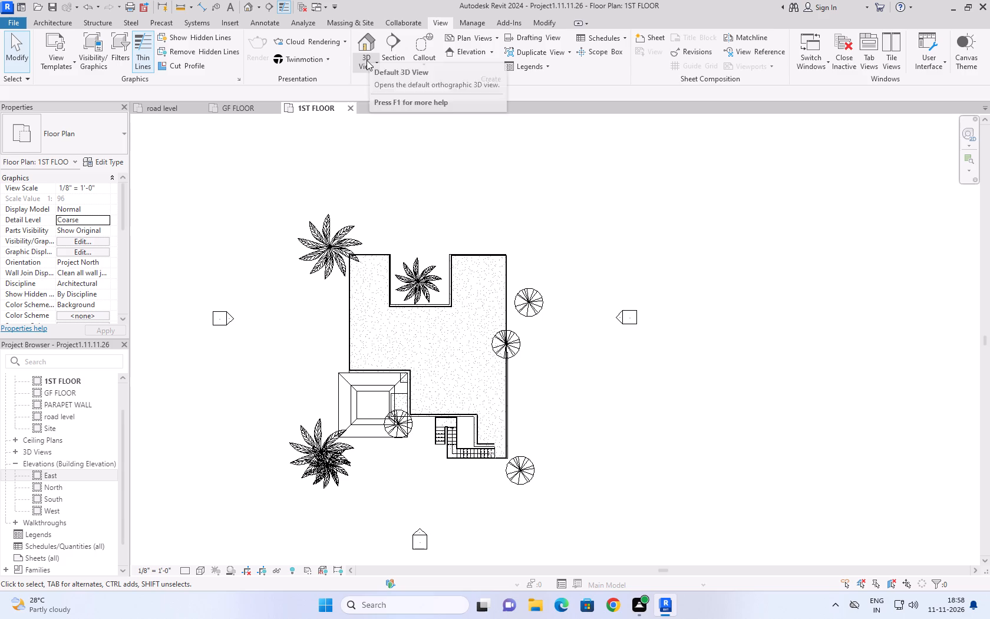
left_click(380, 97)
left_click(384, 112)
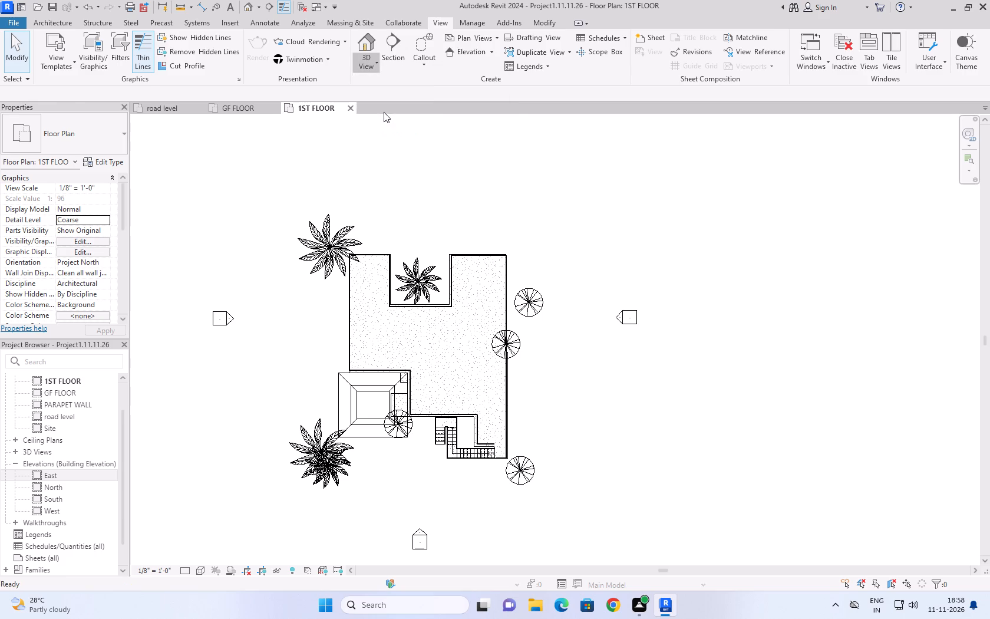
middle_click_drag(315, 134, 343, 227)
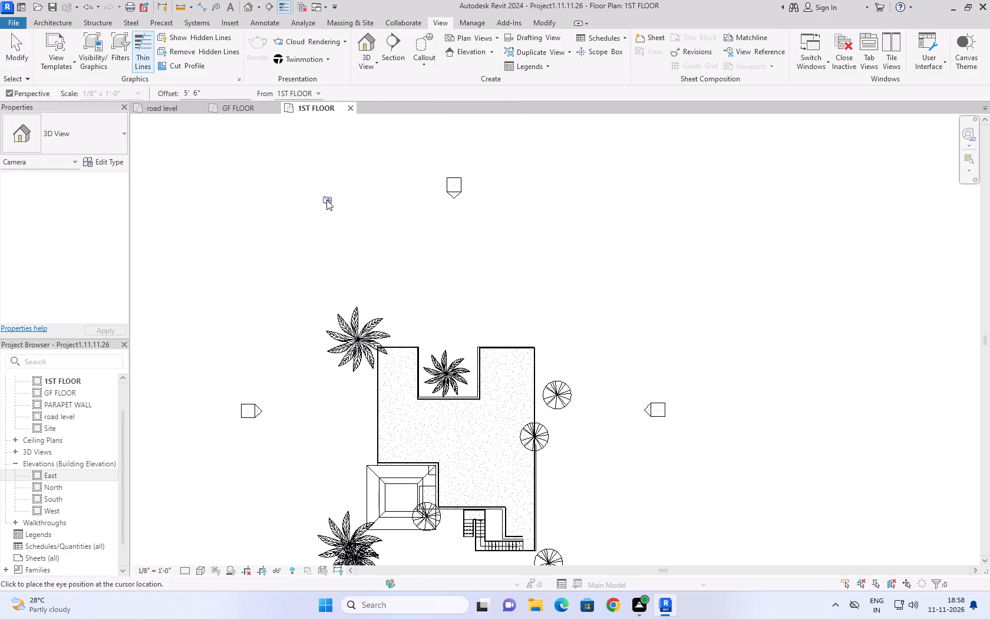
left_click(336, 152)
scroll(470, 491, "down", 4)
left_click(511, 551)
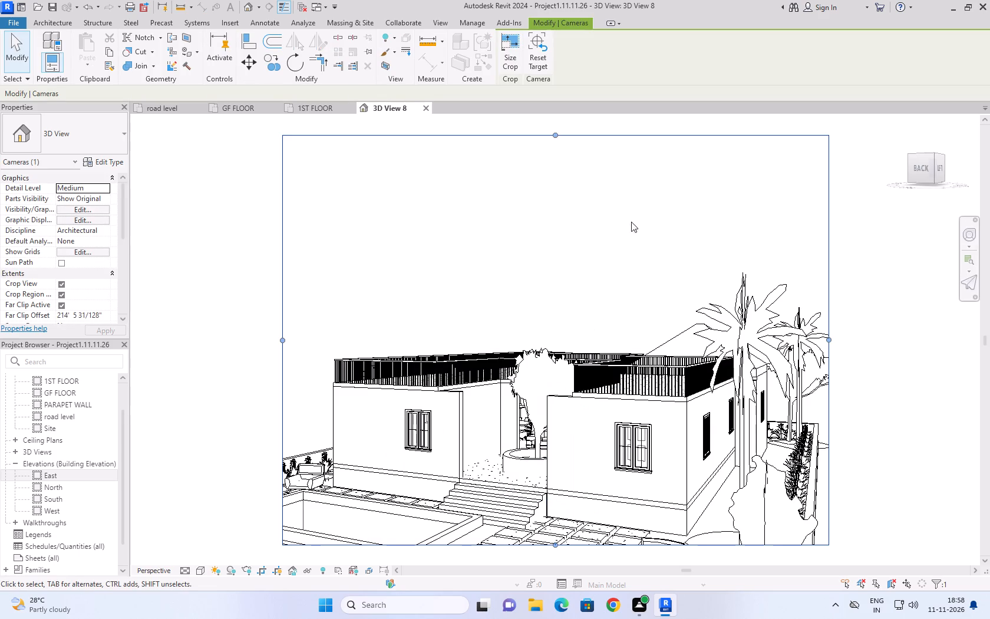
Raise the camera over the rear corner and extend the crop region past the palm trees and downward to the garden seating.
right_click_drag(631, 213, 623, 279, "shift")
scroll(629, 255, "down", 4)
left_click_drag(586, 416, 593, 475)
left_click_drag(745, 328, 764, 324)
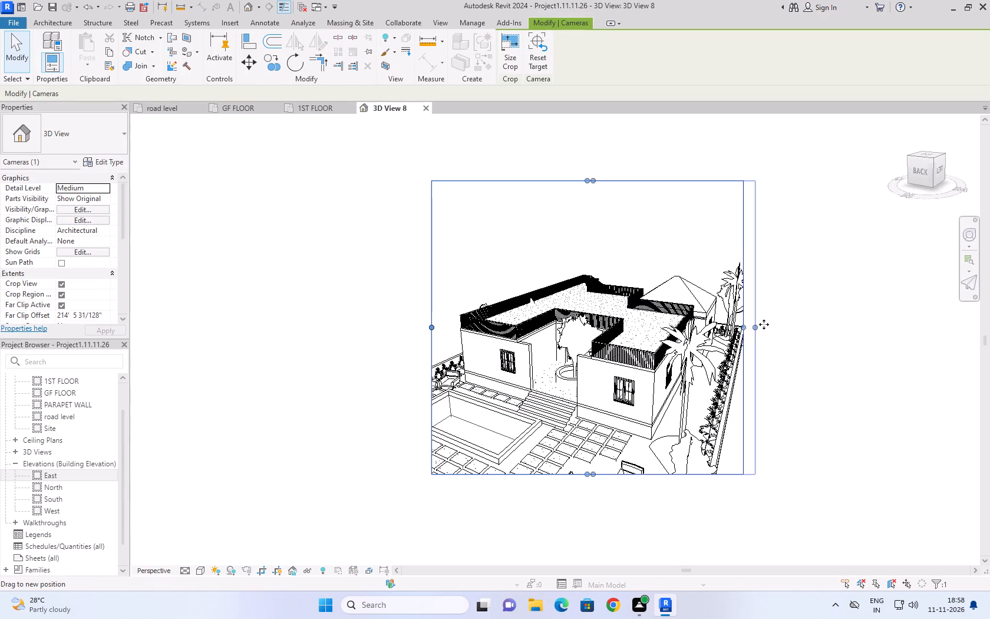
left_click_drag(764, 324, 776, 324)
left_click_drag(603, 473, 607, 522)
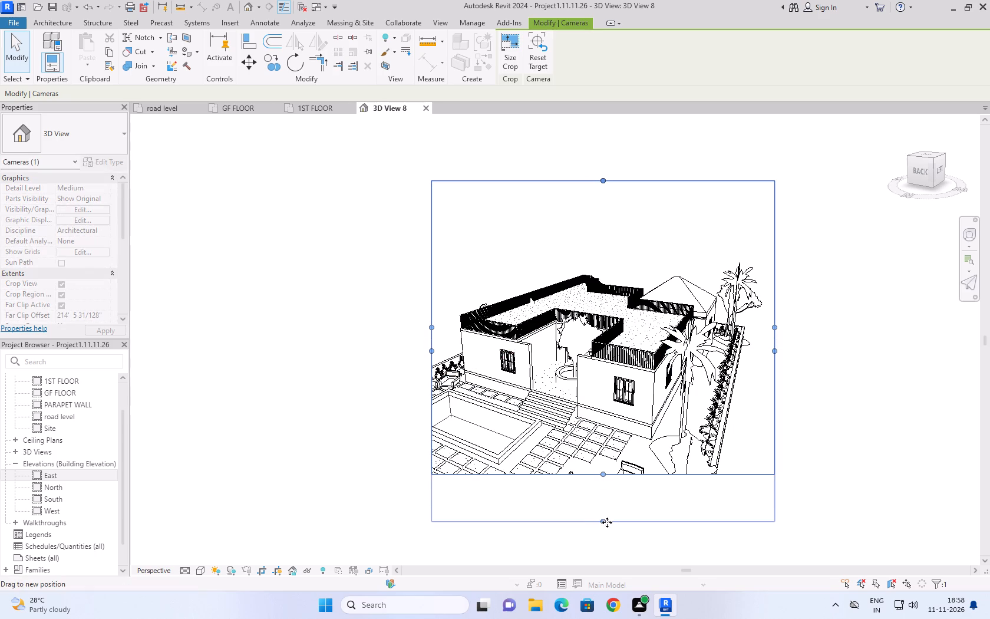
left_click_drag(607, 522, 607, 523)
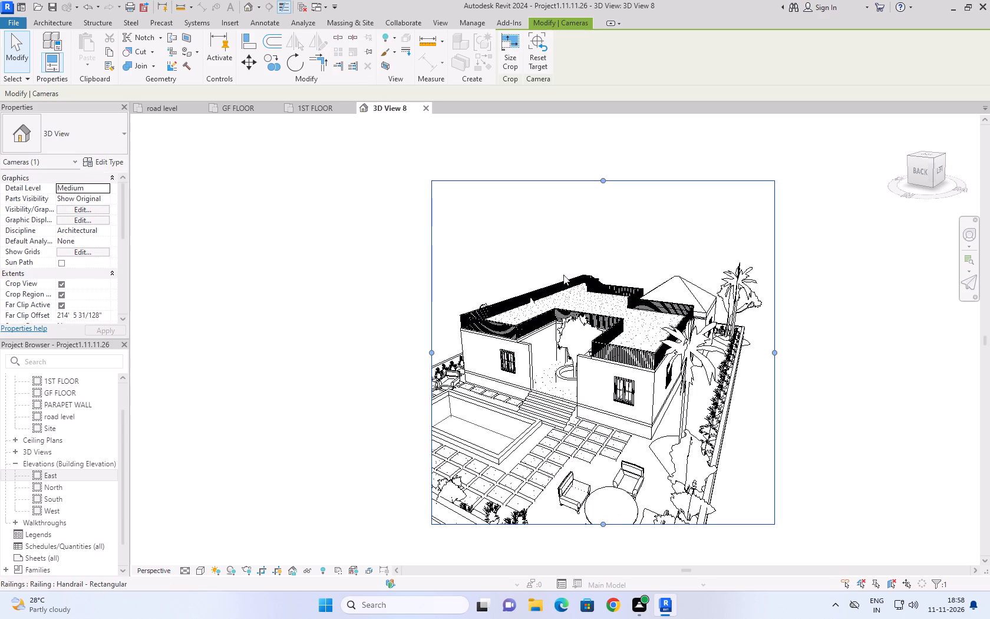
Adjust the raised rear angle and widen the crop region on the pool side so the pool garden and its boundary wall fit.
right_click_drag(605, 242, 612, 213, "shift")
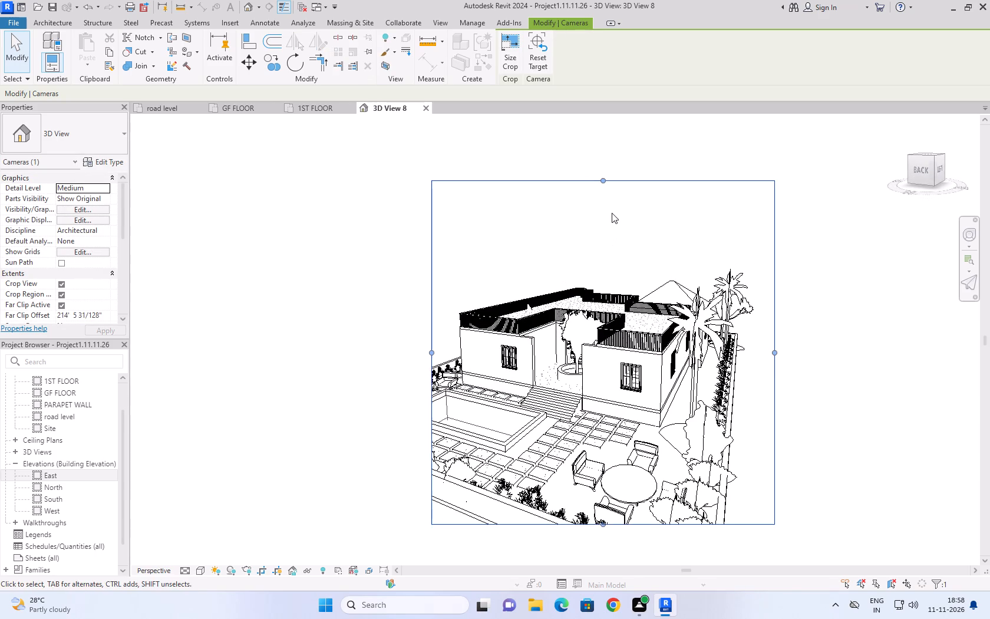
right_click_drag(614, 227, 608, 259)
left_click_drag(432, 353, 423, 353)
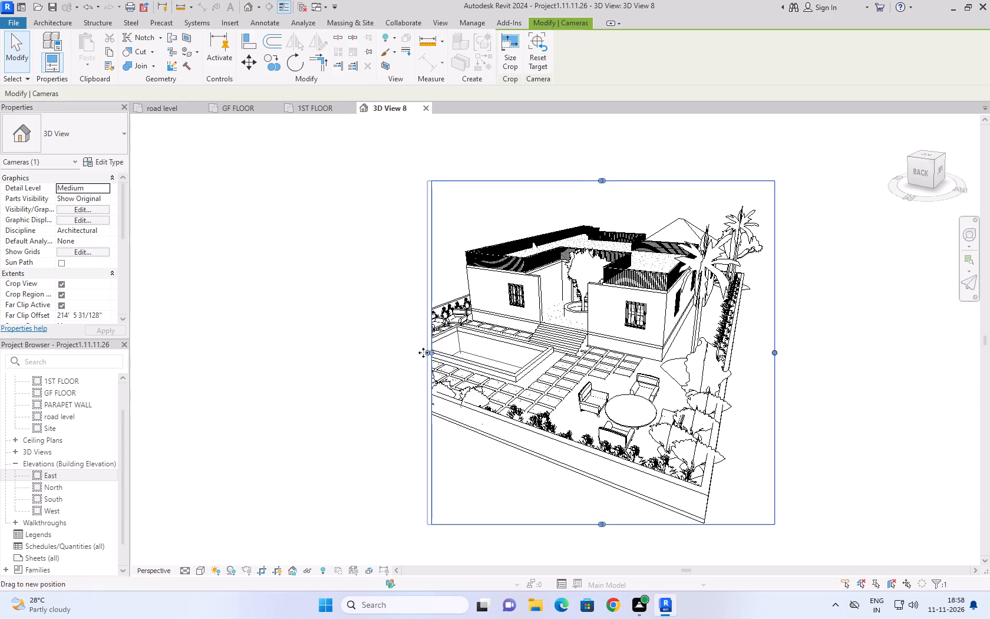
left_click_drag(423, 353, 391, 354)
left_click_drag(387, 352, 366, 351)
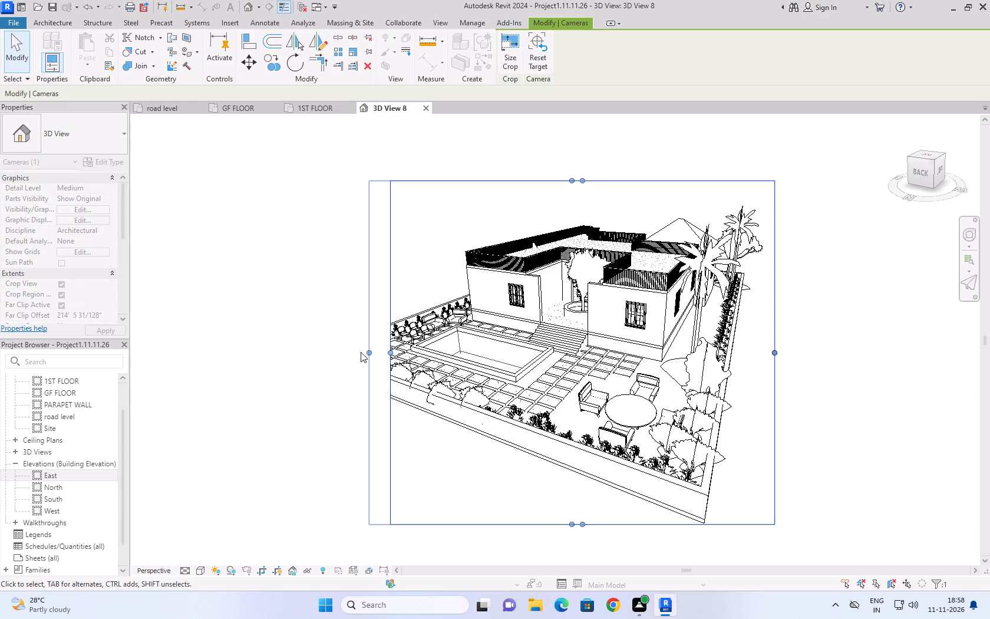
left_click_drag(369, 350, 341, 350)
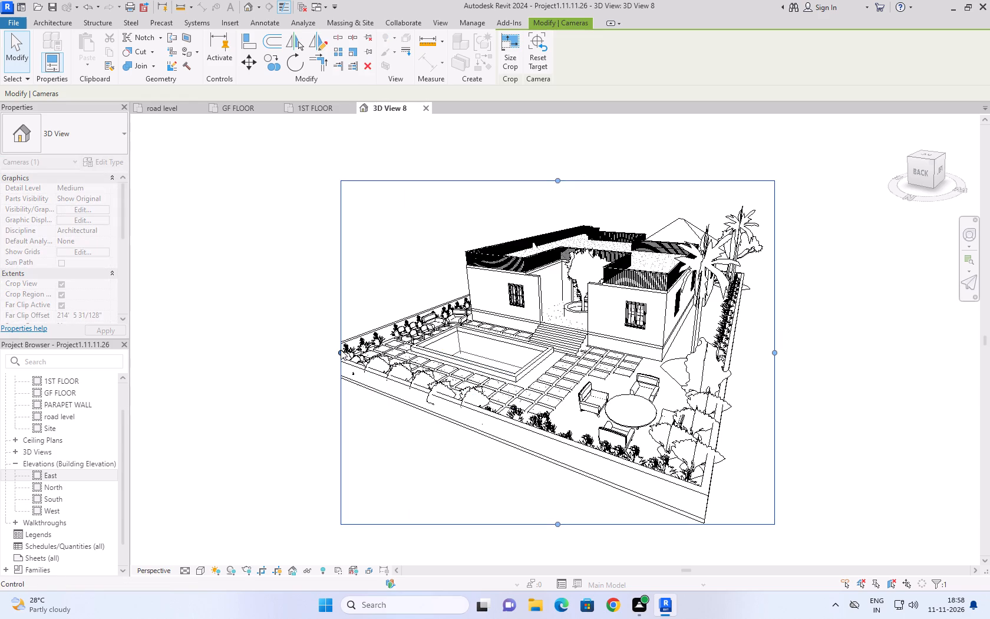
right_click_drag(422, 439, 428, 439, "shift")
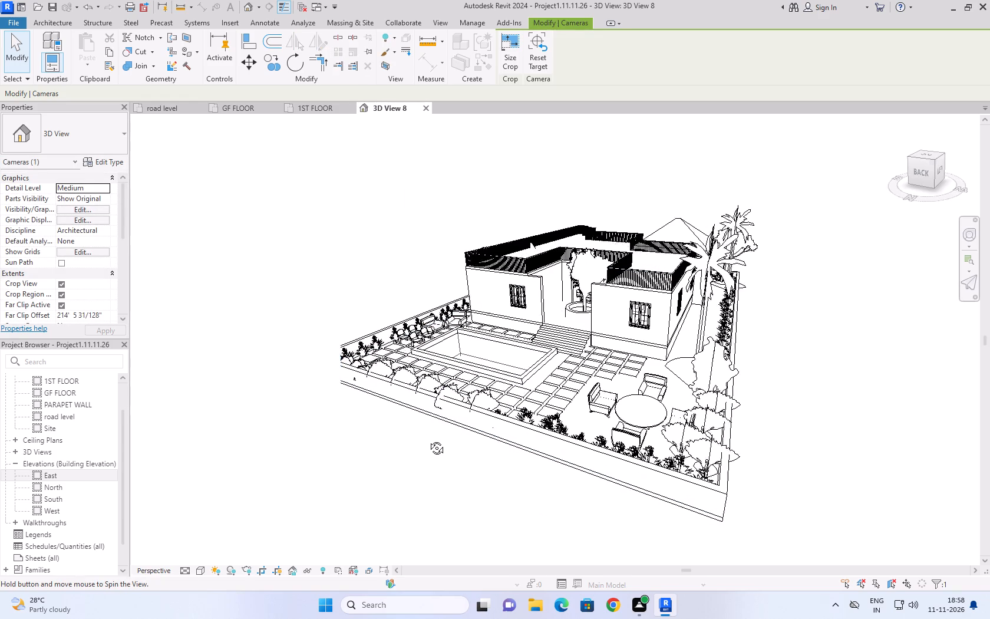
right_click_drag(428, 439, 427, 429, "shift")
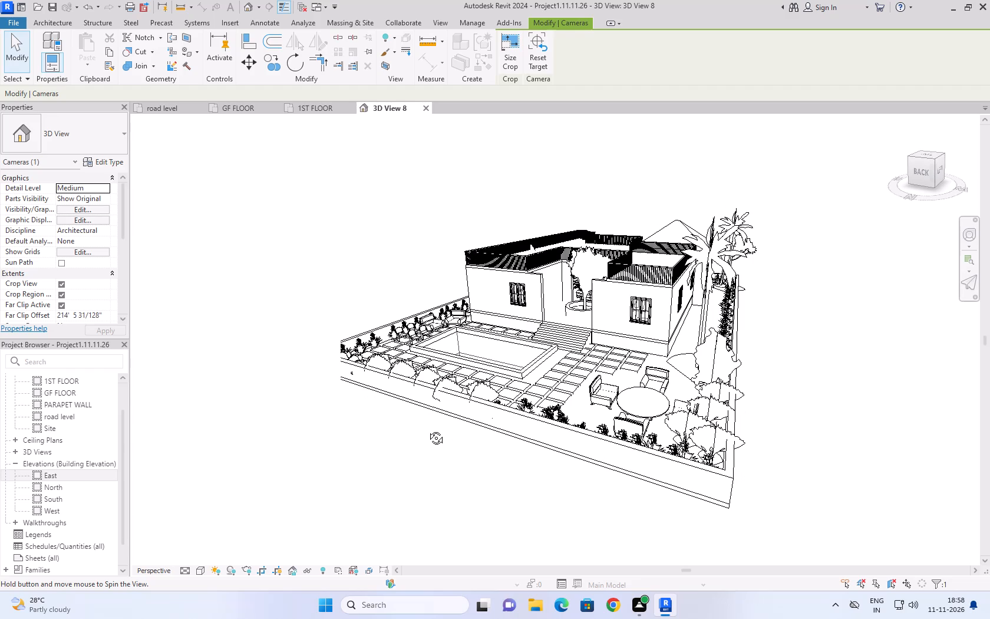
right_click_drag(427, 429, 434, 434, "shift")
right_click(437, 436, "shift")
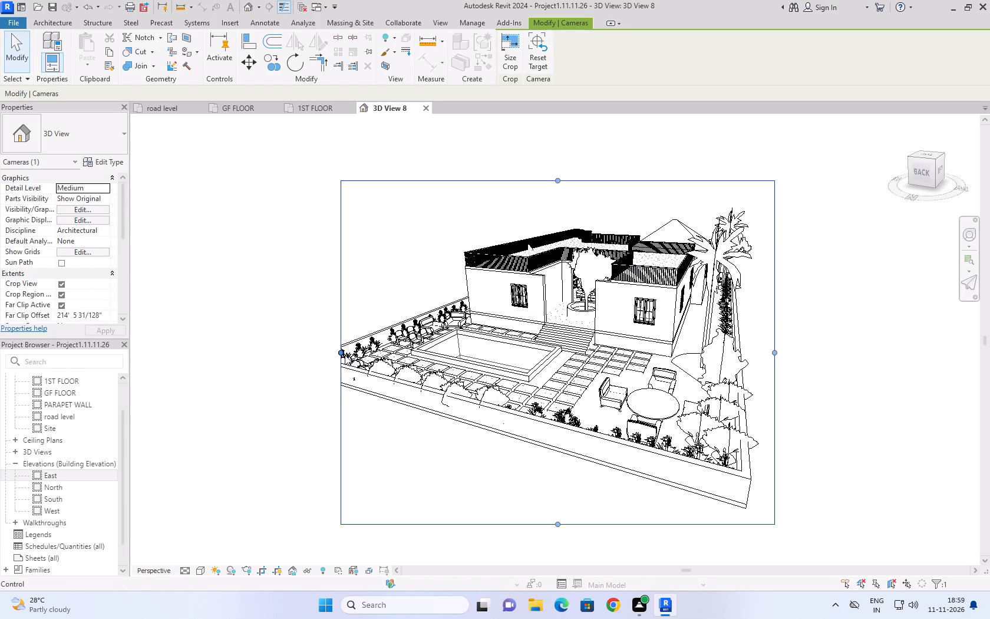
left_click_drag(342, 353, 309, 349)
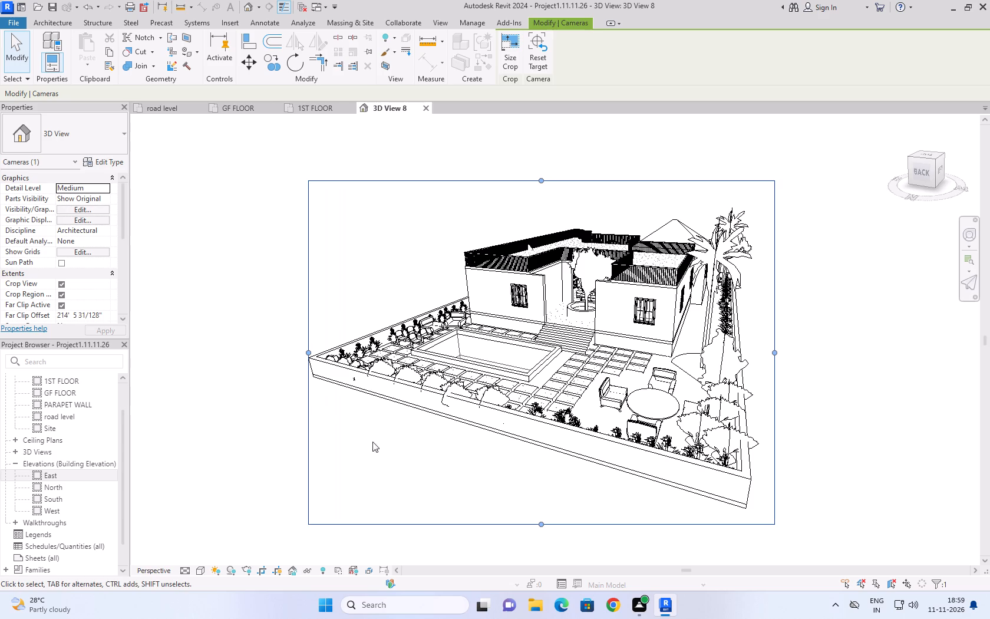
right_click_drag(399, 445, 404, 463, "shift")
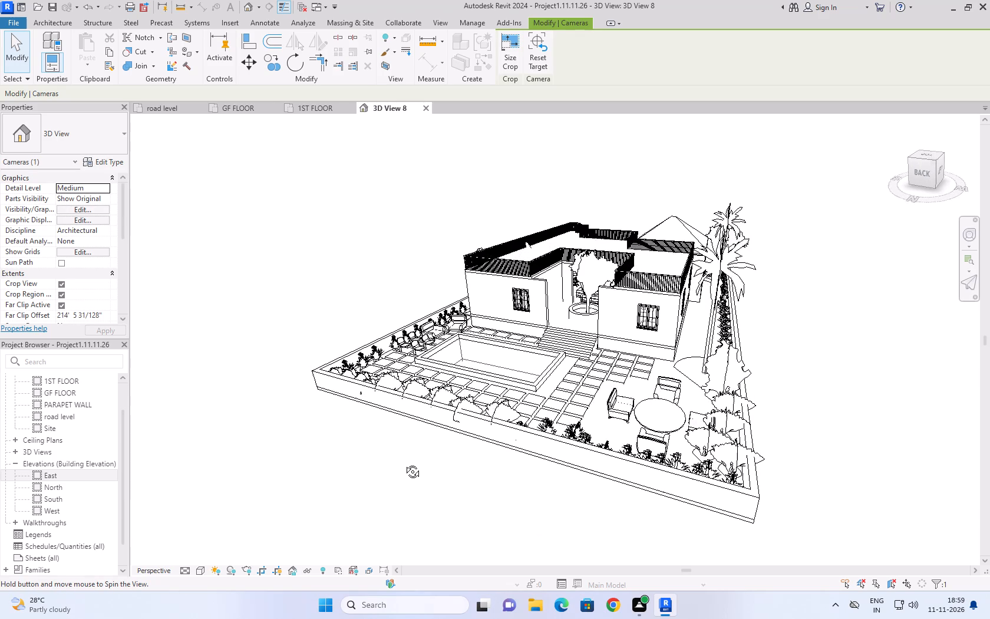
right_click_drag(404, 463, 400, 467, "shift")
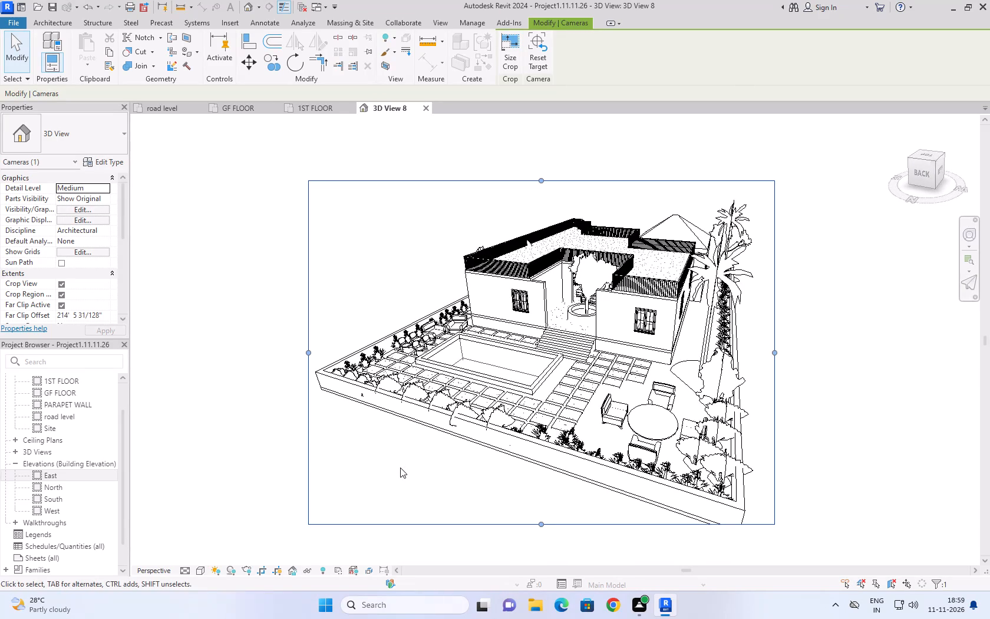
Render the raised rear perspective at Medium quality with Printer resolution.
type("RR")
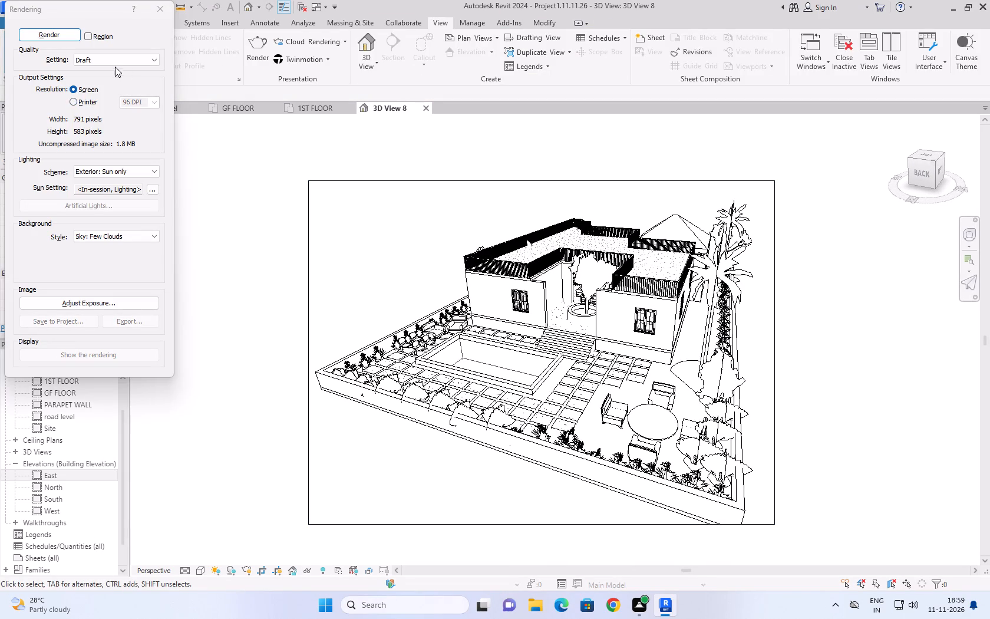
left_click(115, 66)
left_click(115, 62)
left_click(111, 77)
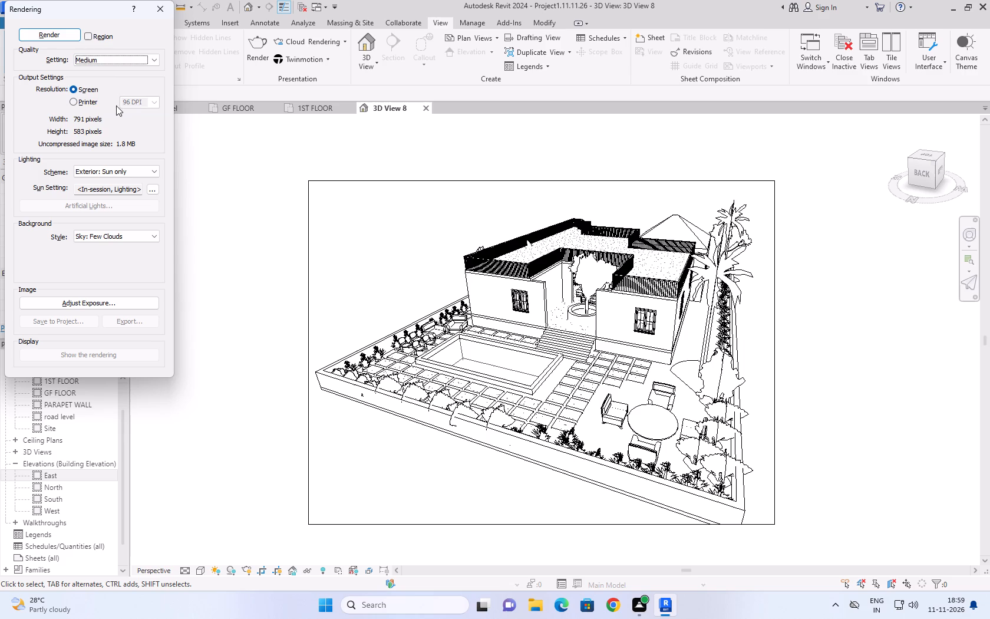
left_click(88, 106)
left_click(51, 35)
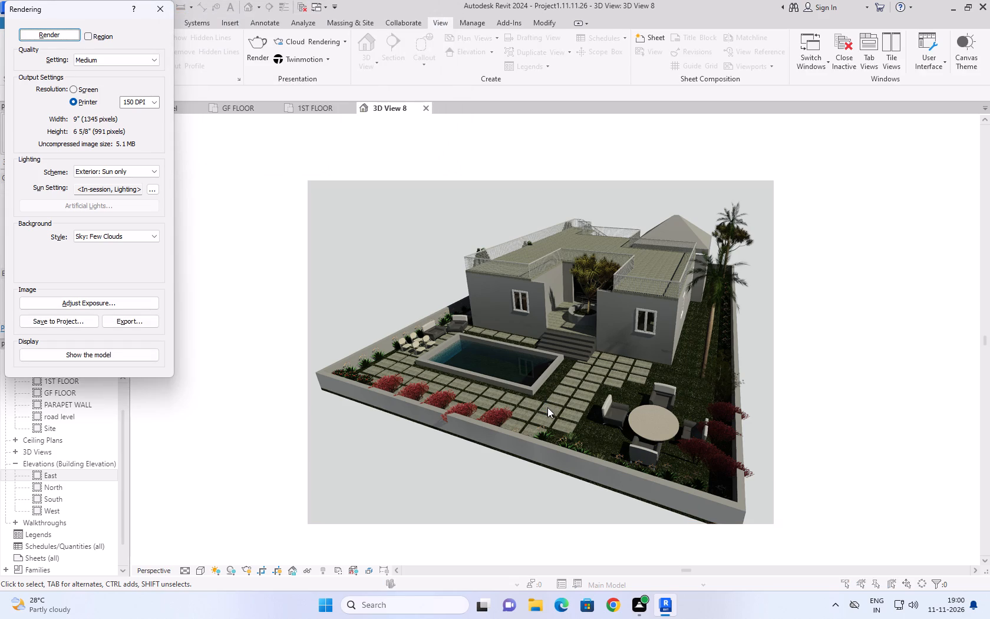
Export the rendering to the Desktop as a JPEG named 3D View 8.11.11.26 and close the rendering settings.
left_click(127, 320)
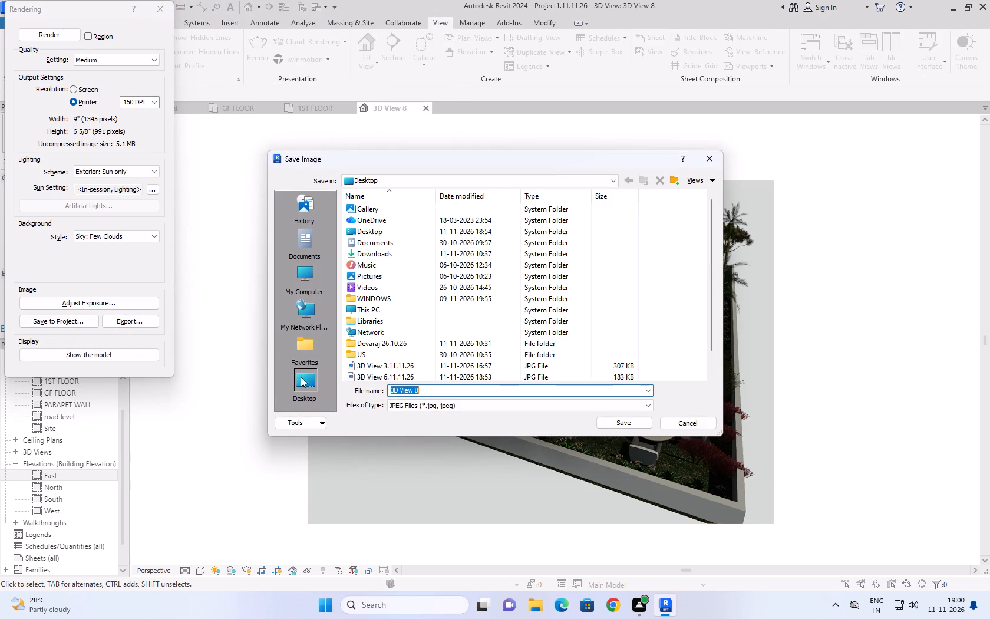
left_click(455, 389)
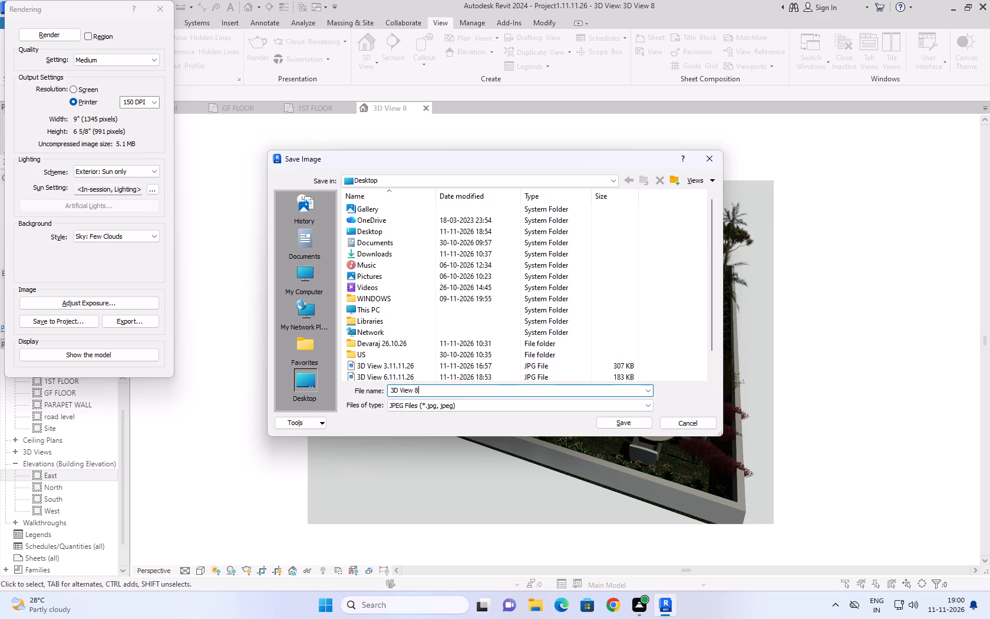
key("period")
type("11.11.26")
left_click(607, 422)
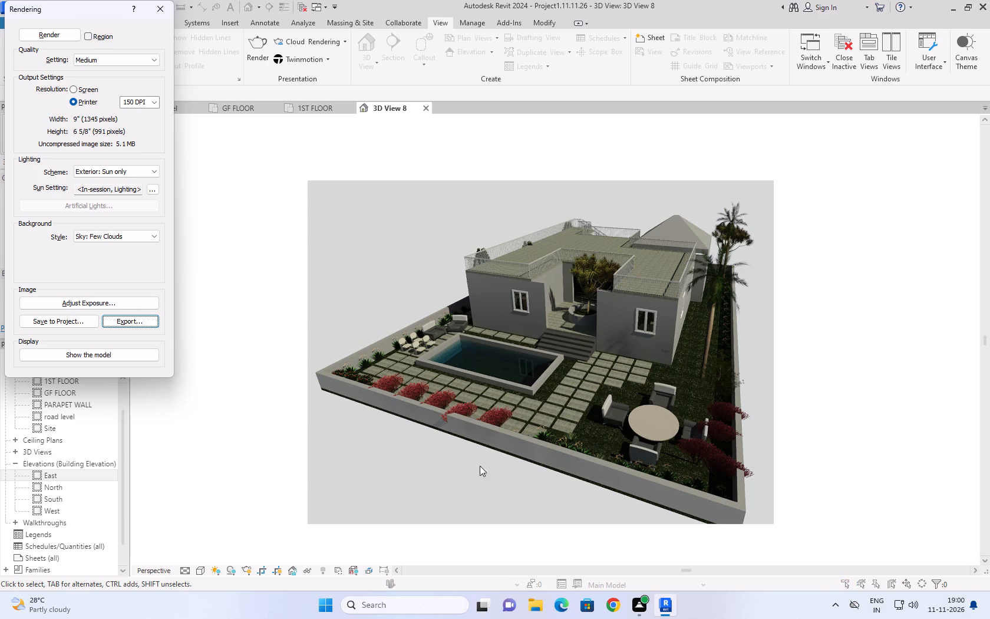
left_click(160, 5)
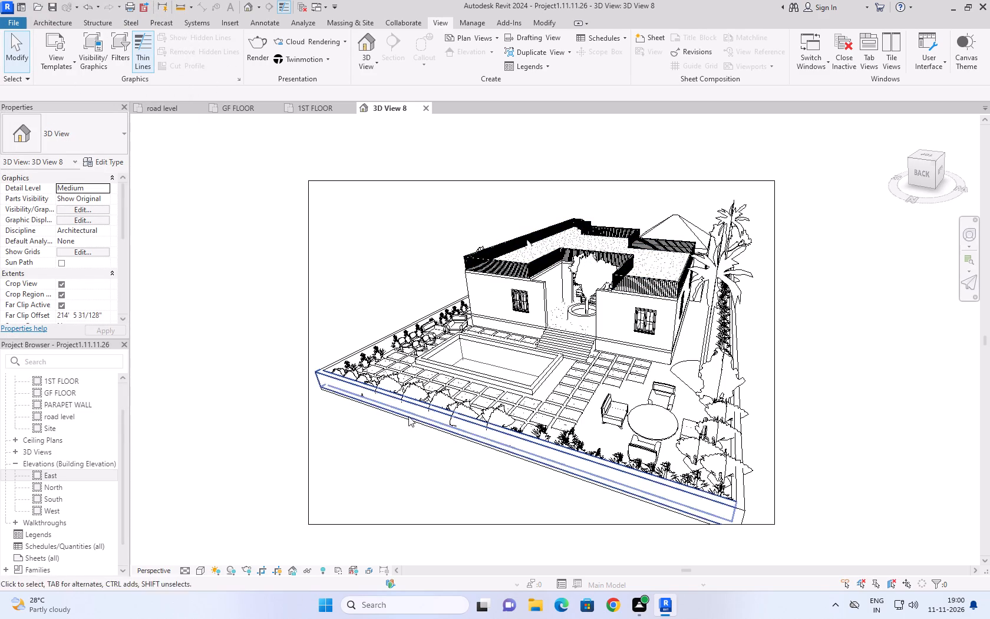
Orbit the camera from the rear garden around the house to a raised view of the front with carport and staircase.
right_click_drag(425, 447, 490, 449)
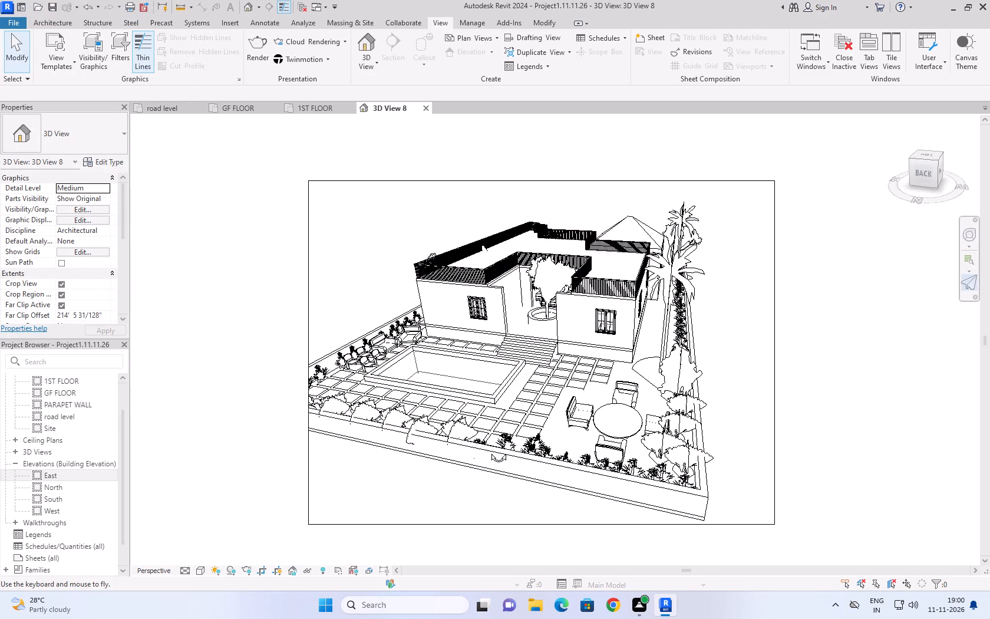
right_click_drag(490, 449, 524, 443)
right_click_drag(368, 236, 395, 223)
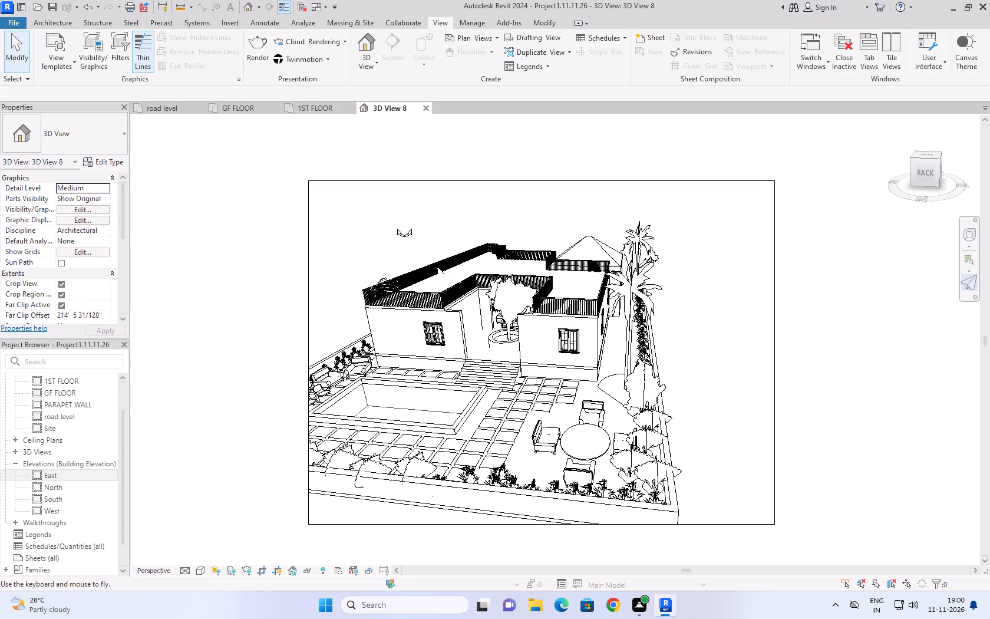
right_click_drag(395, 223, 319, 256)
right_click_drag(343, 275, 362, 275, "shift")
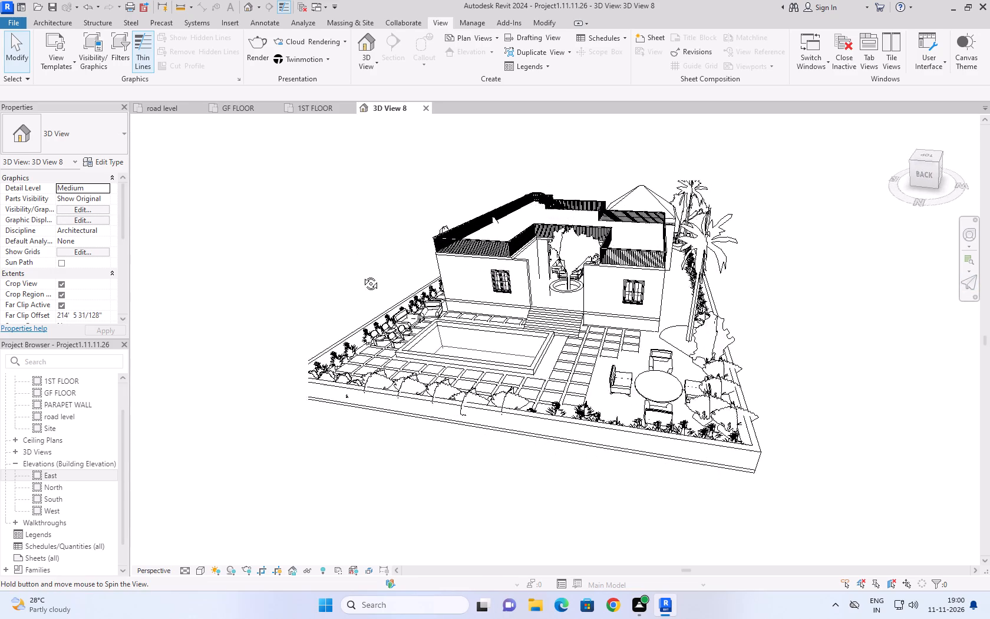
right_click_drag(362, 275, 387, 308, "shift")
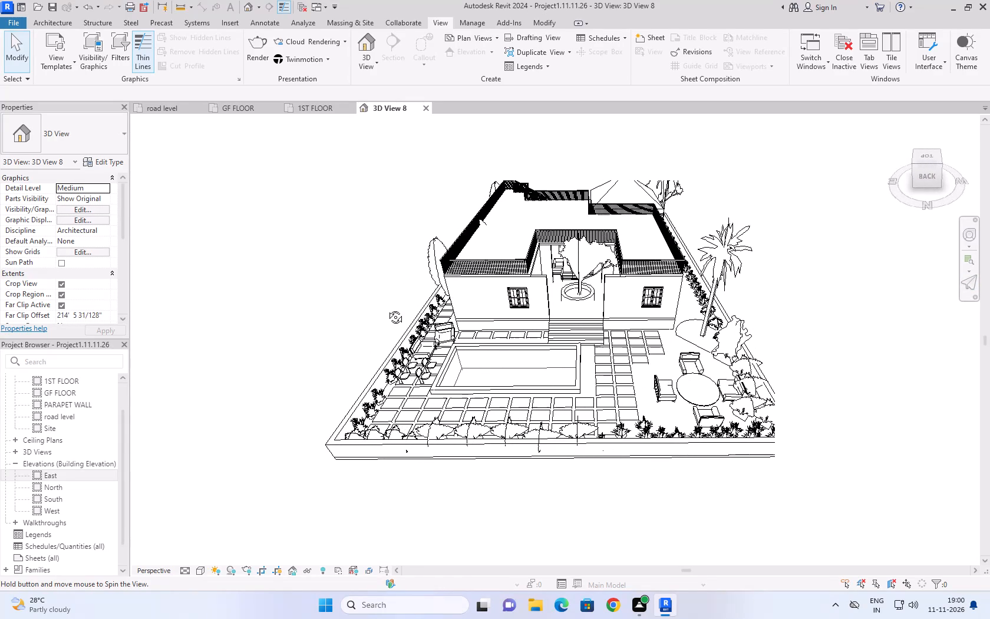
right_click_drag(387, 308, 589, 326, "shift")
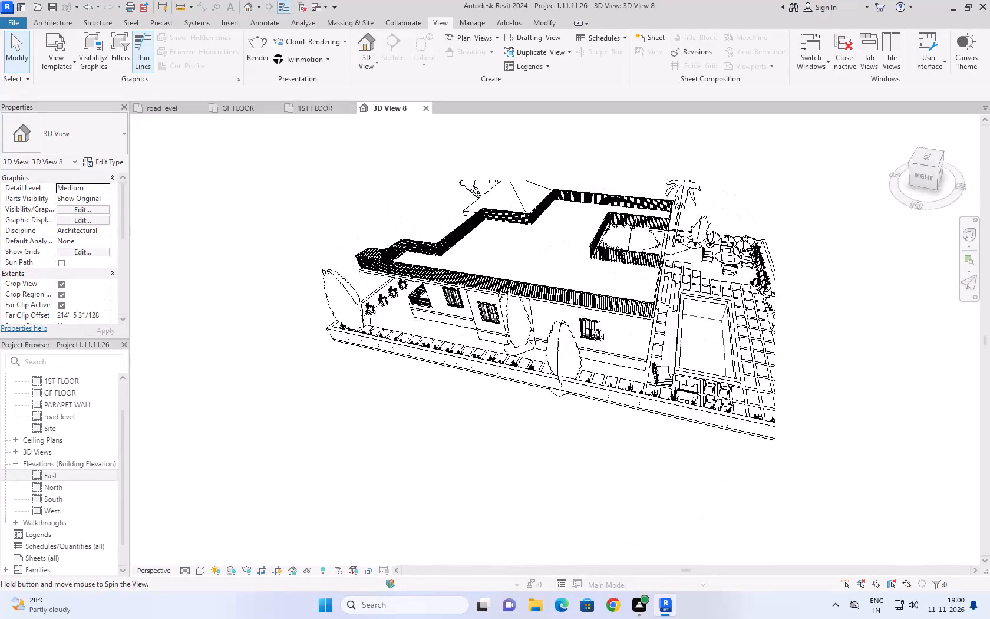
right_click_drag(589, 326, 814, 255, "shift")
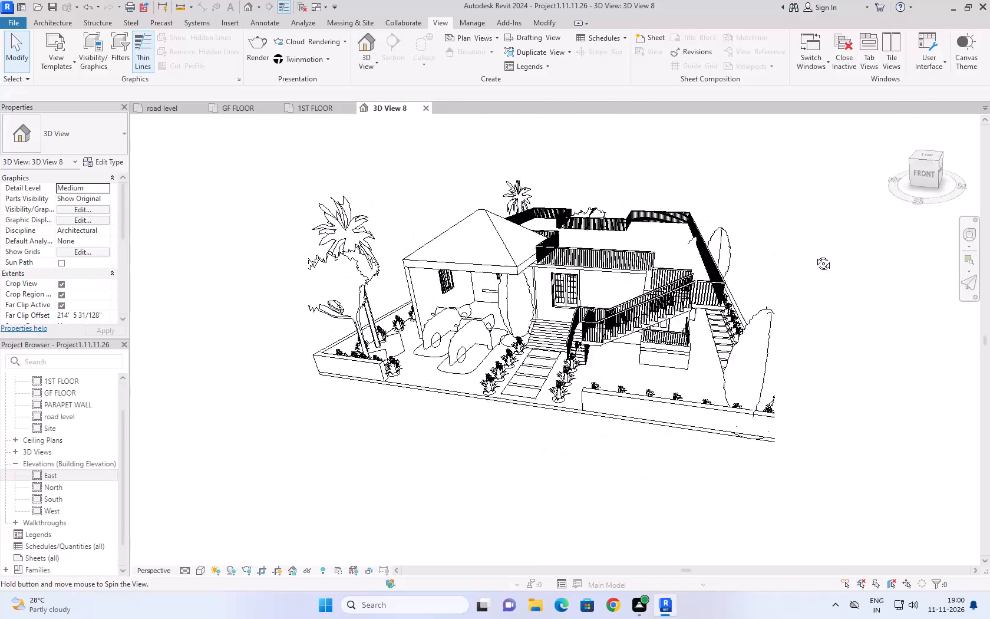
right_click_drag(814, 255, 821, 257, "shift")
Lower the camera to a near-level front view and widen the crop region on both sides so the front wall and trees fit.
left_click(775, 360)
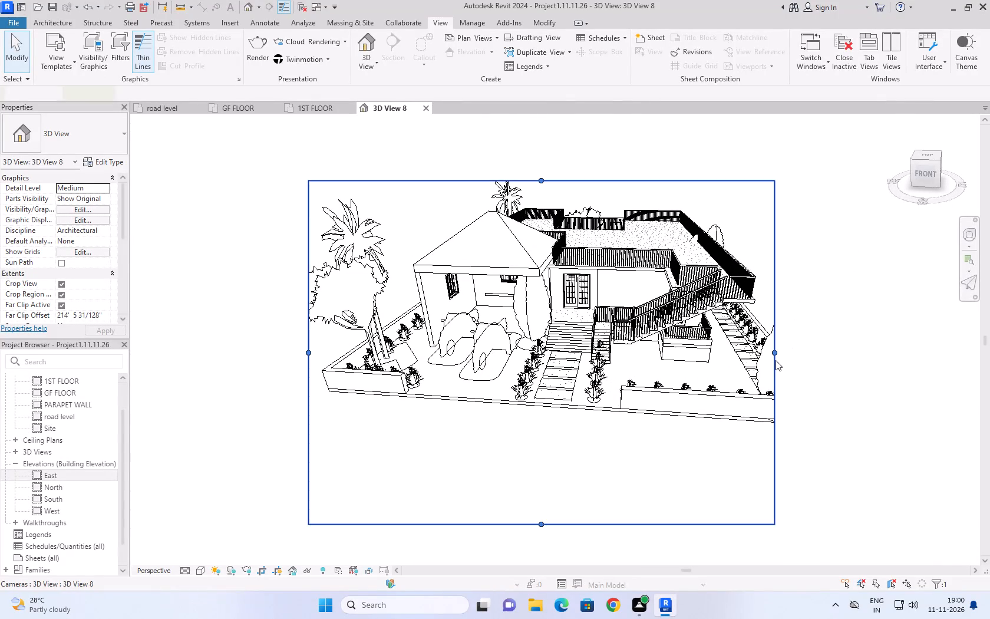
left_click_drag(774, 354, 811, 348)
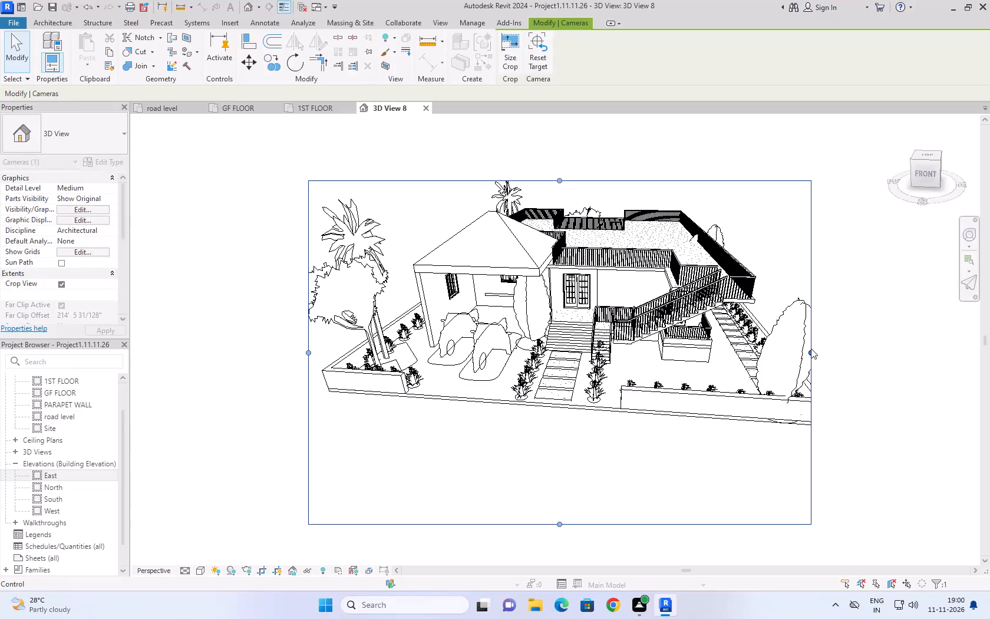
left_click_drag(811, 348, 870, 341)
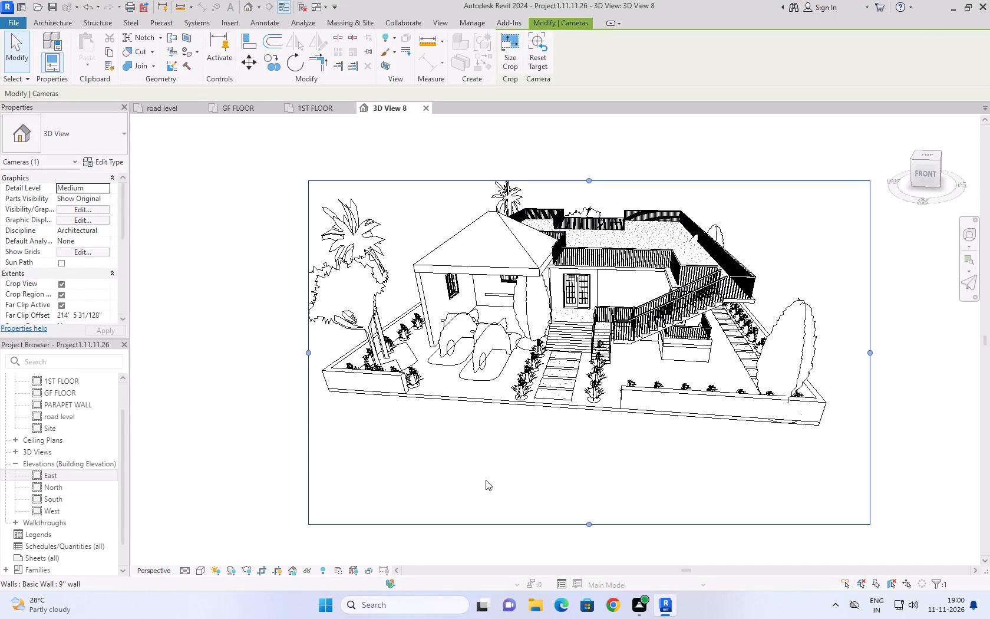
right_click_drag(526, 470, 540, 466)
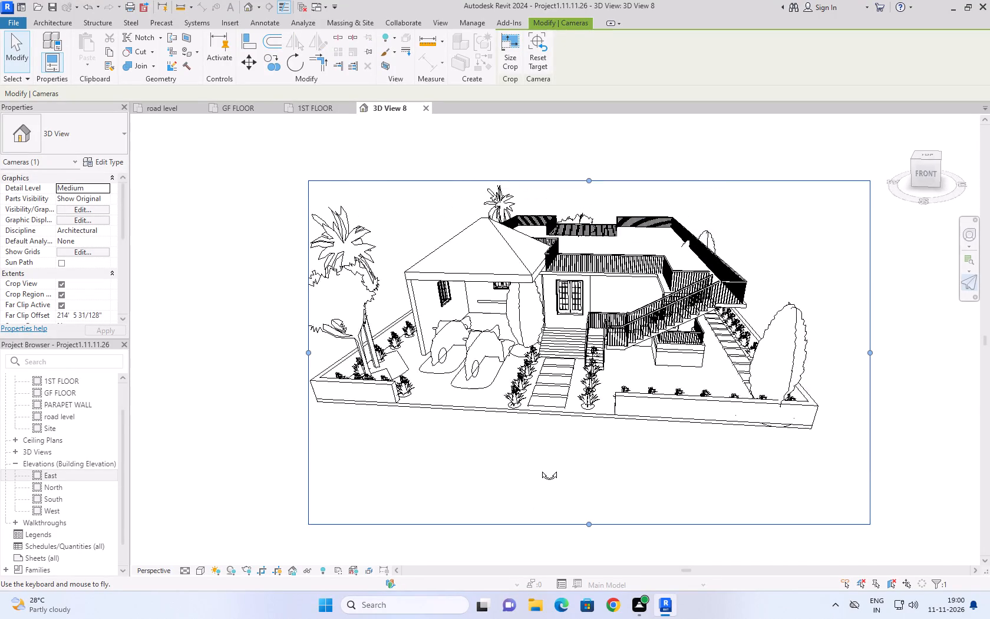
right_click_drag(540, 466, 542, 463)
right_click_drag(543, 455, 550, 457)
right_click_drag(550, 457, 552, 466, "shift")
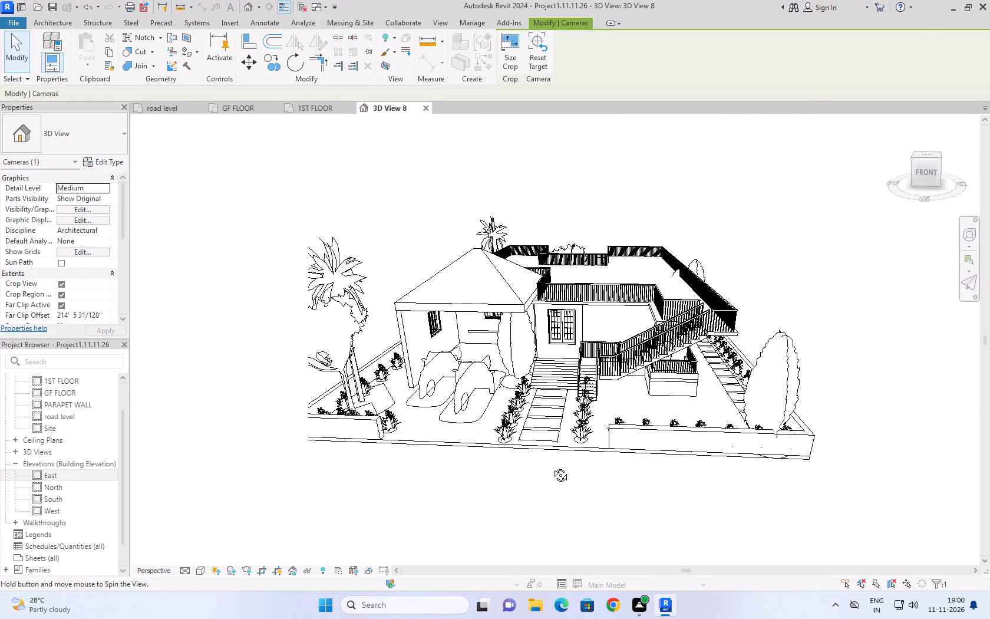
right_click_drag(552, 466, 556, 460, "shift")
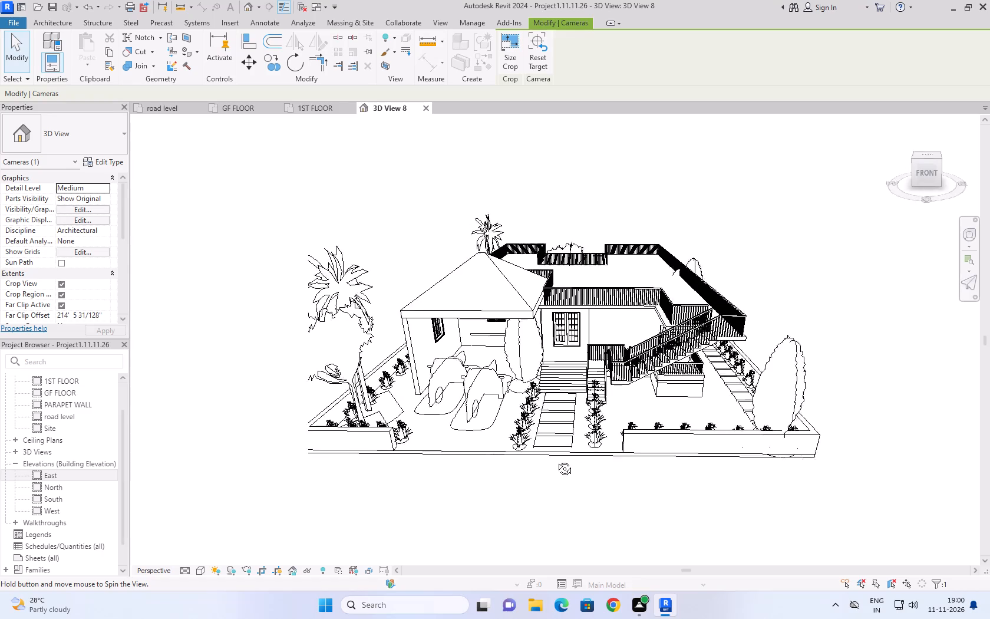
right_click_drag(556, 460, 572, 411, "shift")
left_click_drag(309, 353, 276, 353)
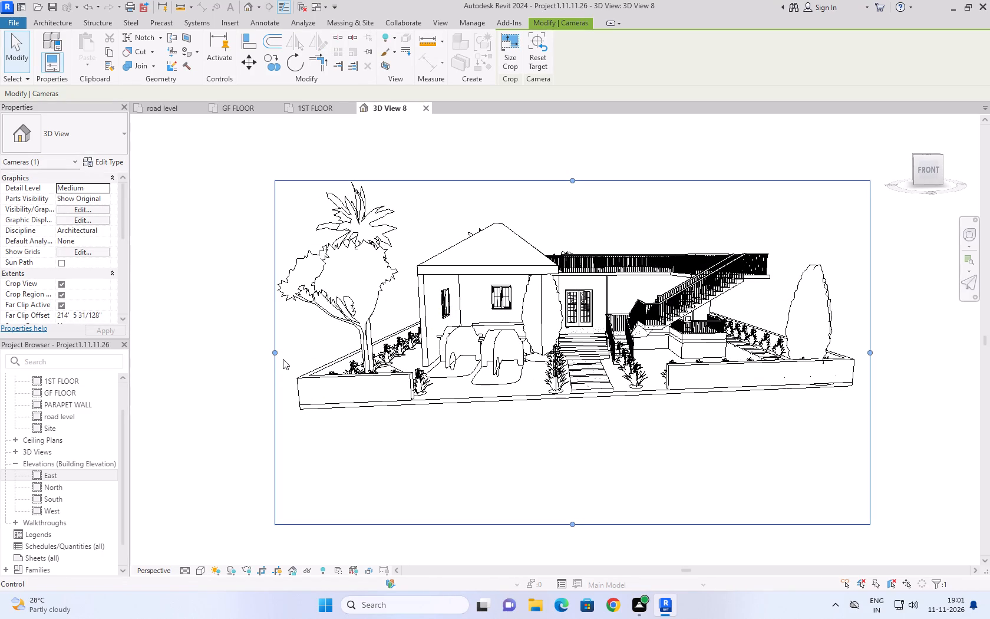
Narrow the front view's crop region on both sides to tighten it around the front wall and trees.
left_click_drag(870, 353, 860, 354)
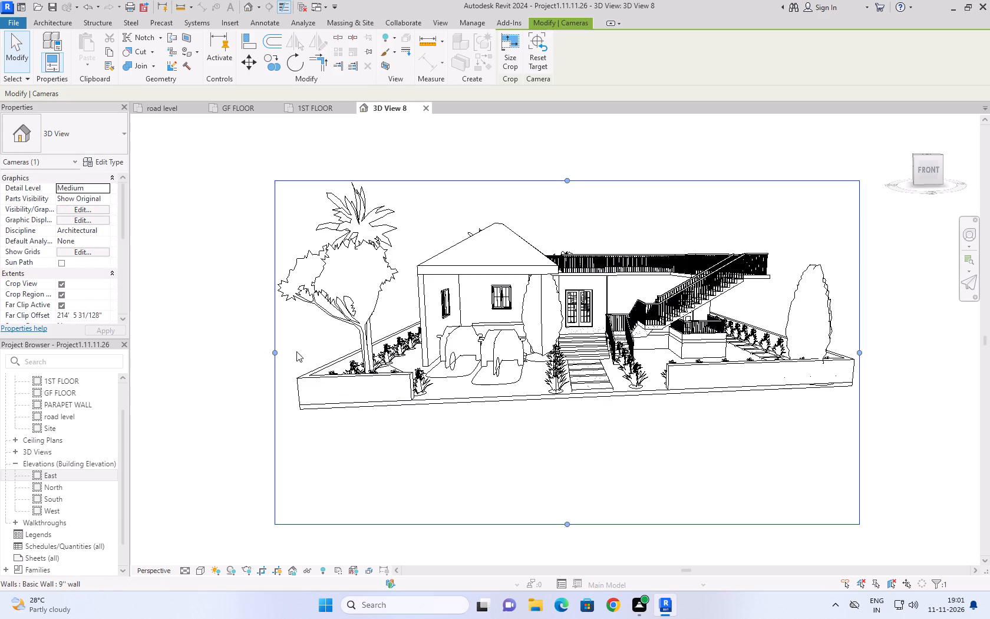
left_click_drag(273, 351, 287, 357)
left_click(242, 294)
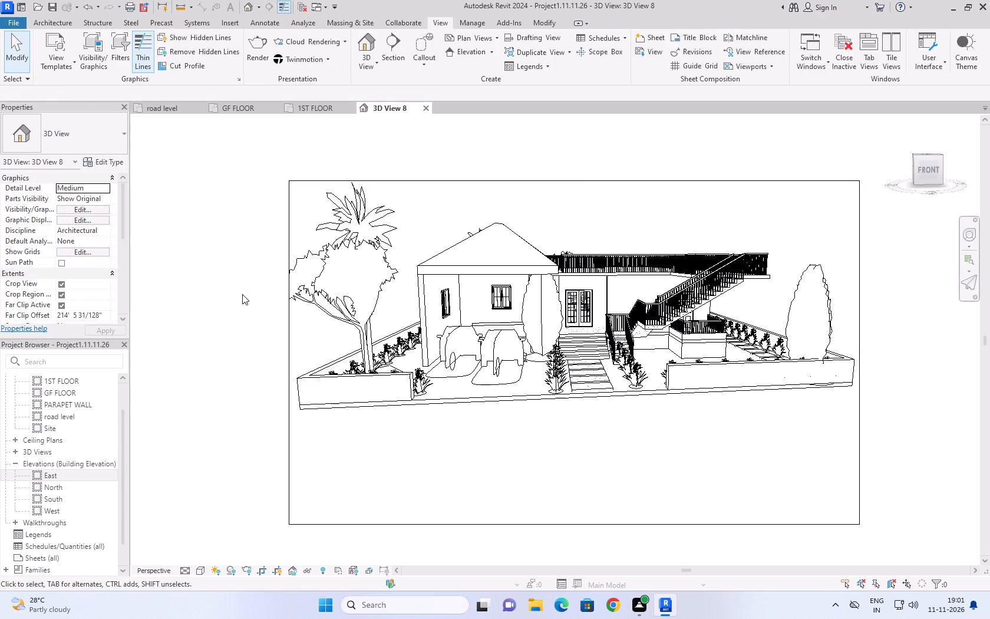
Render the near-level front perspective at Medium quality with Printer resolution at 150 DPI.
scroll(497, 443, "up", 1)
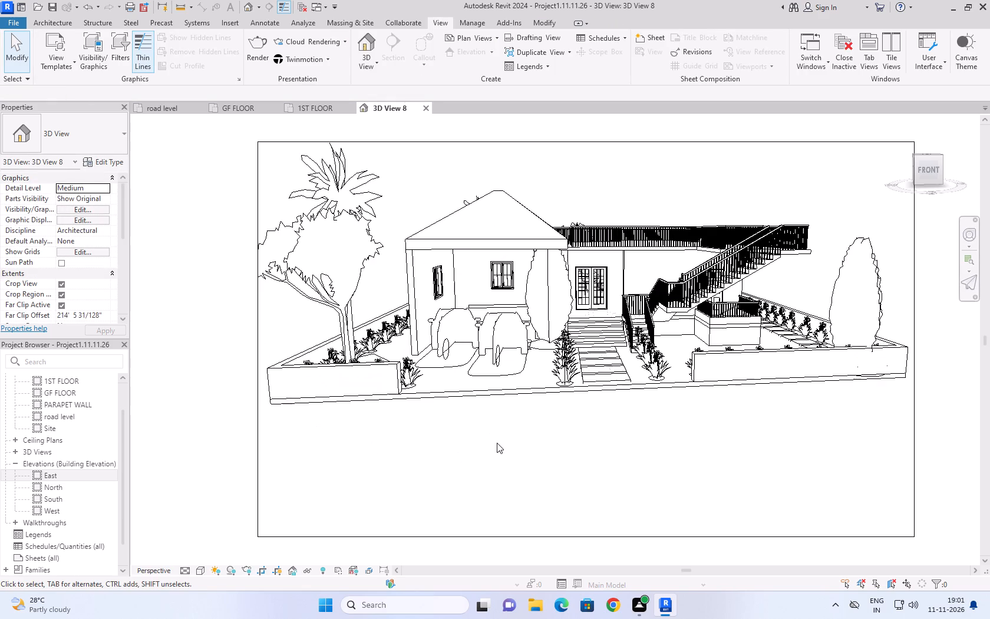
scroll(497, 443, "up", 1)
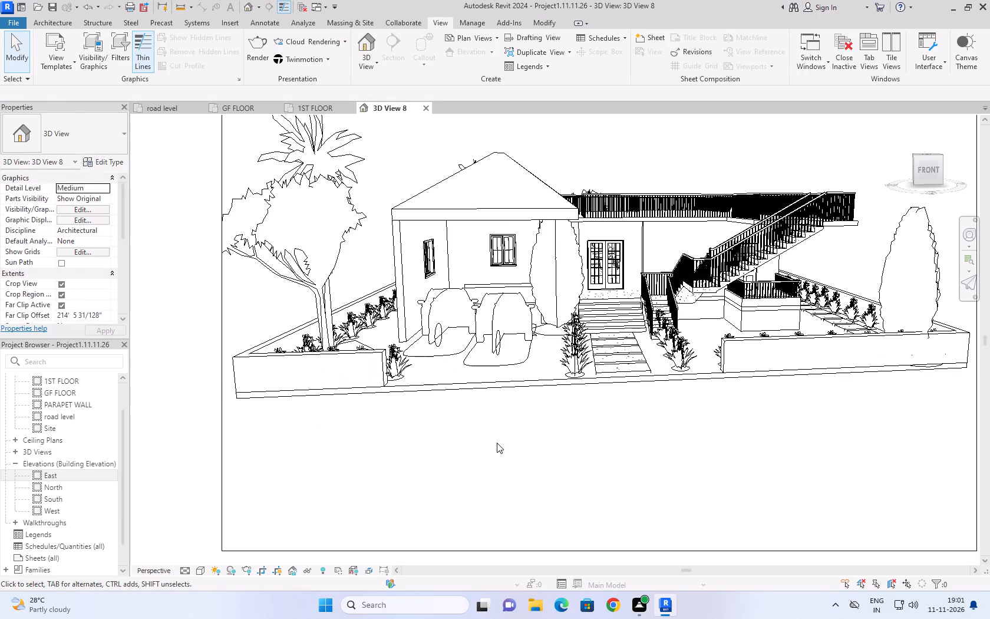
type("RR")
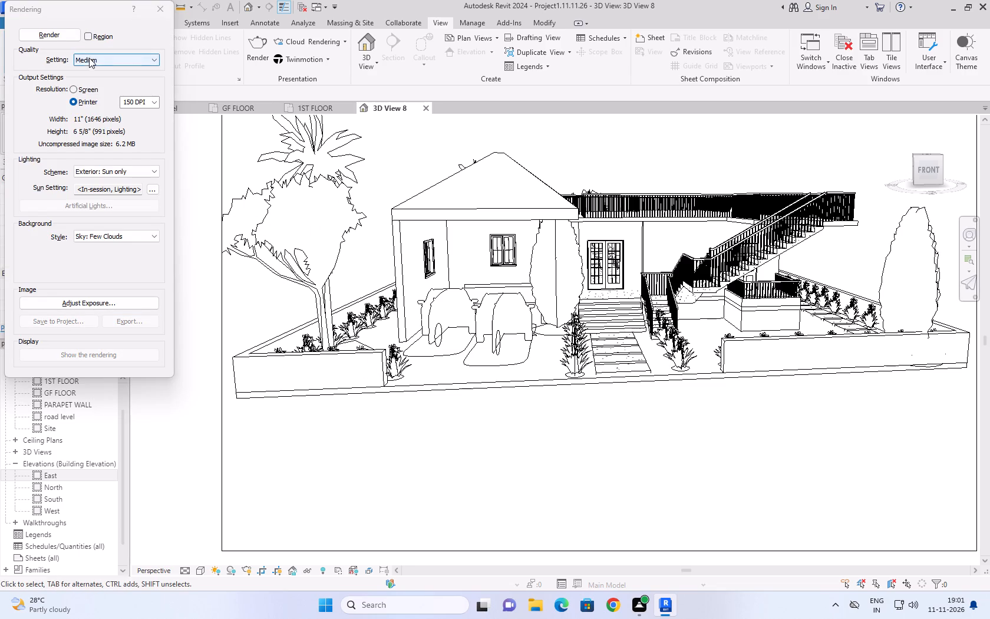
left_click(49, 35)
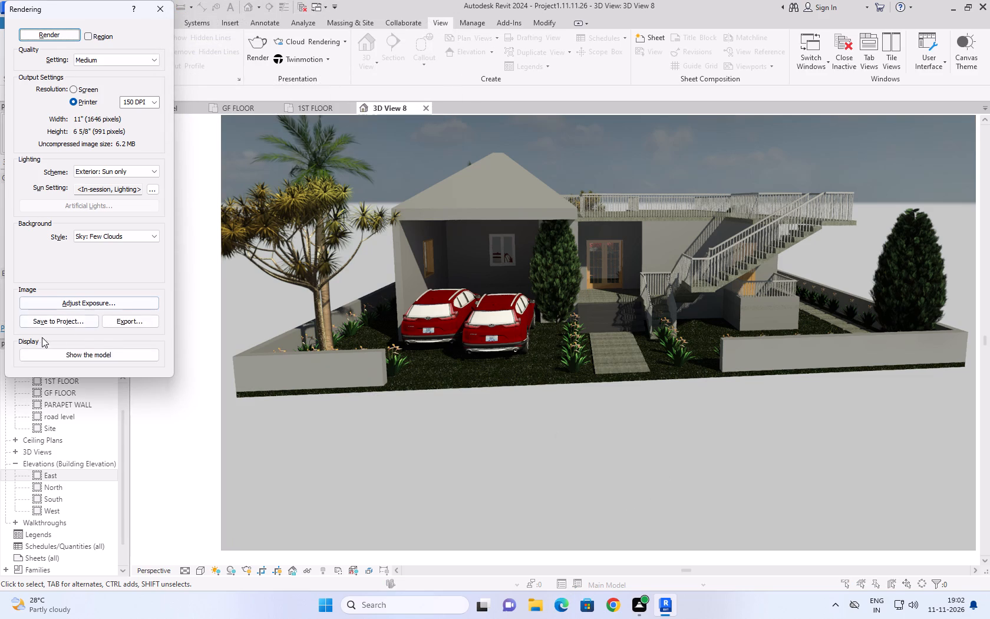
Export the front rendering to the Desktop as a JPEG named 3D View e8.11.11.26 and close the rendering settings.
left_click(138, 324)
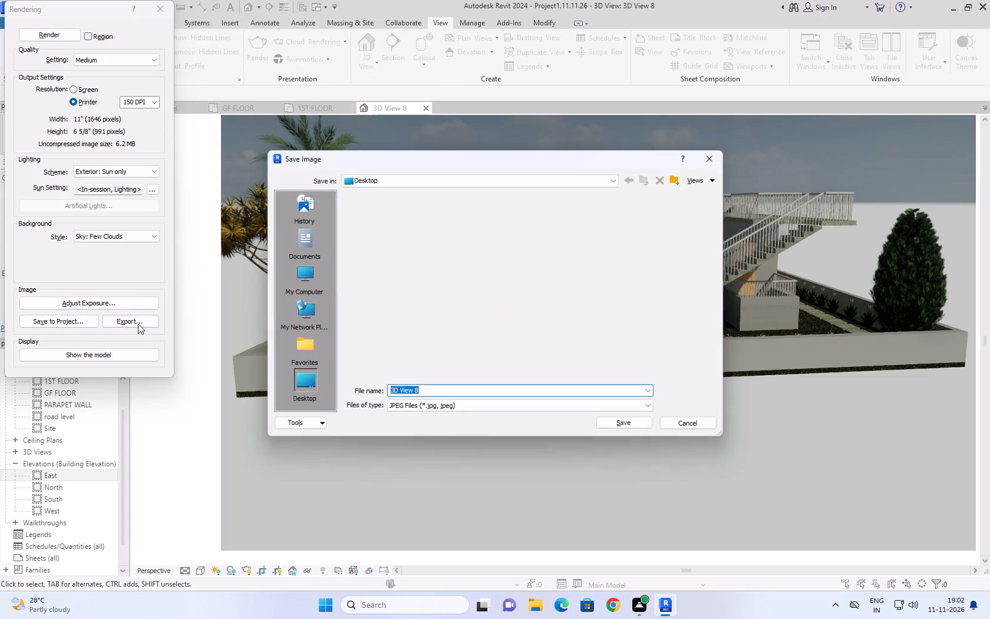
scroll(480, 350, "down", 3)
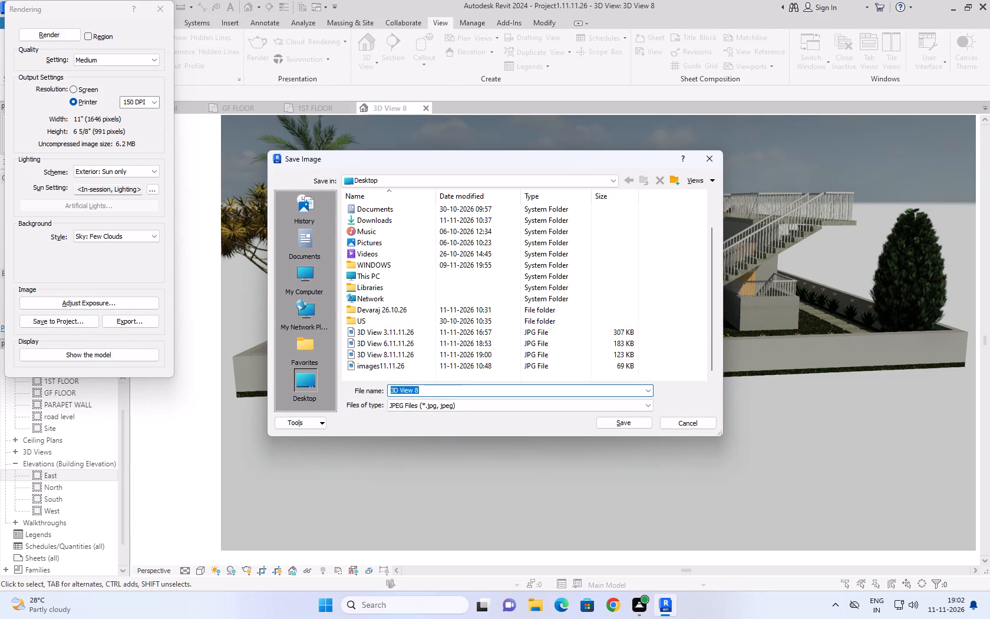
left_click(457, 390)
type(".11.1..")
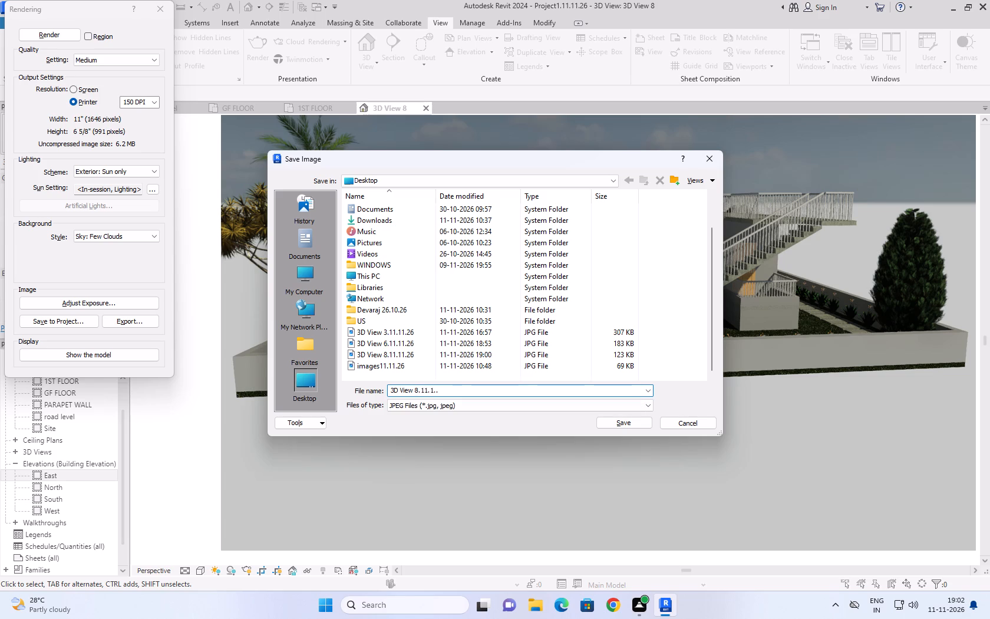
key("BackSpace")
key("BackSpace")
key("BackSpace")
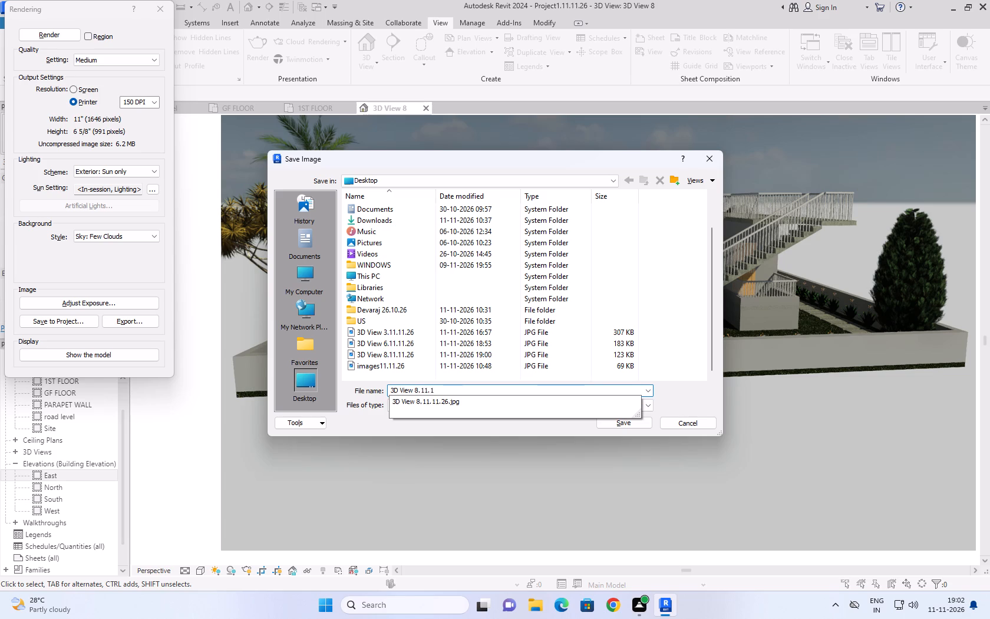
type("11.26")
left_click(645, 424)
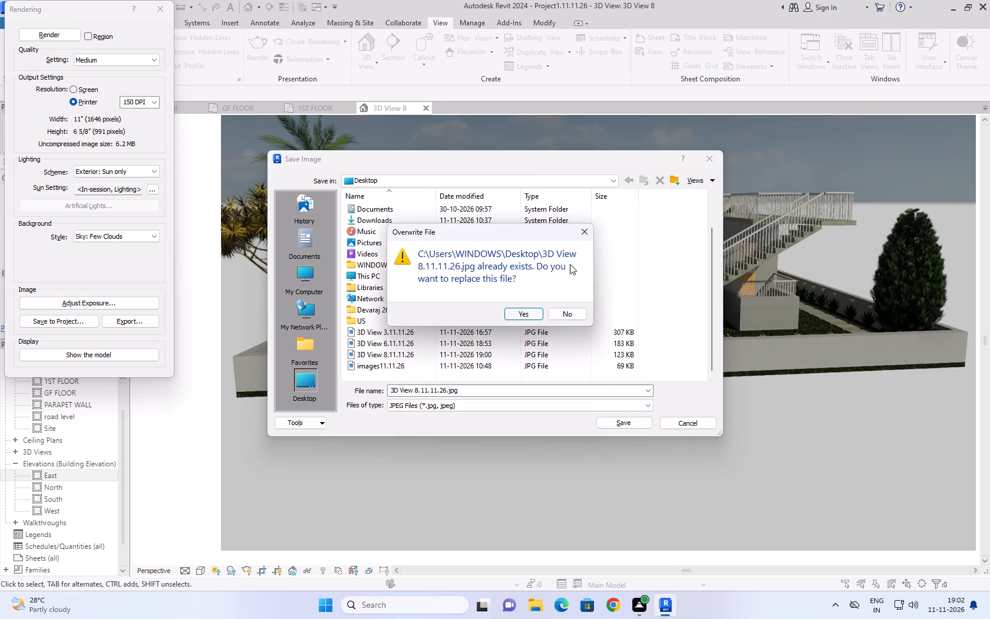
left_click(582, 232)
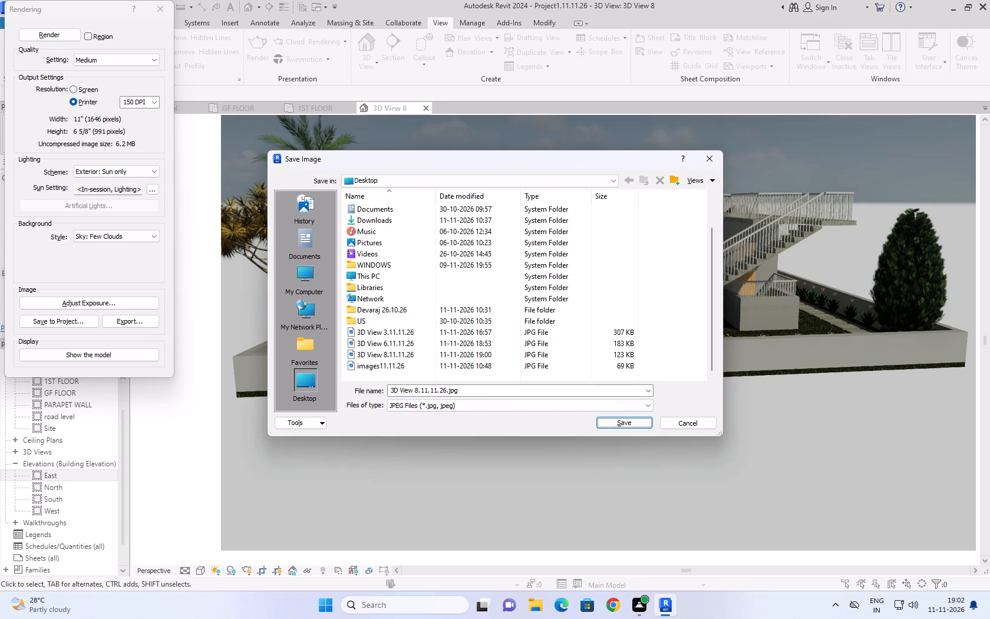
left_click(417, 389)
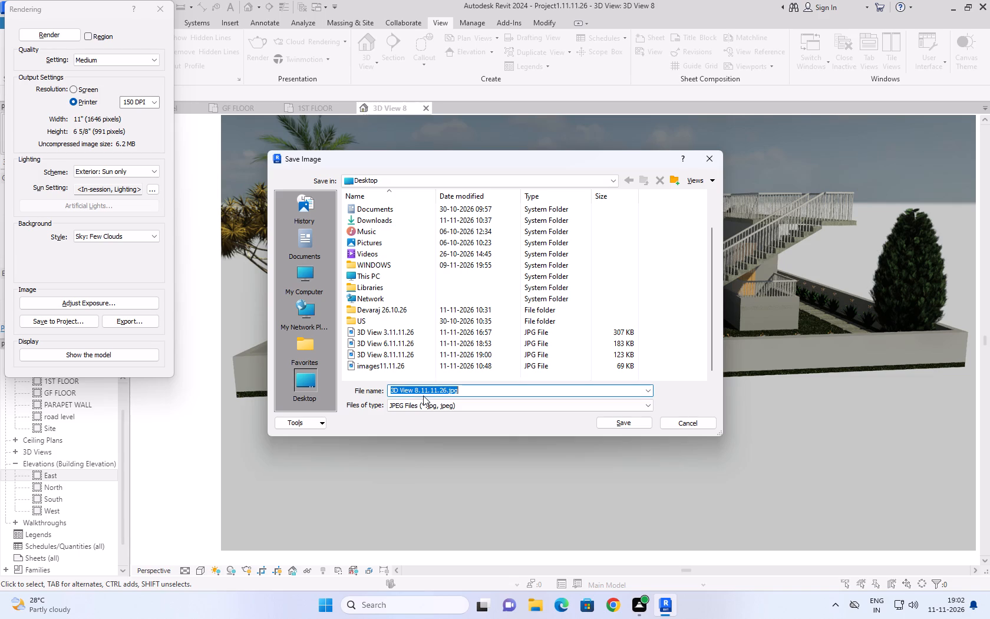
left_click(415, 390)
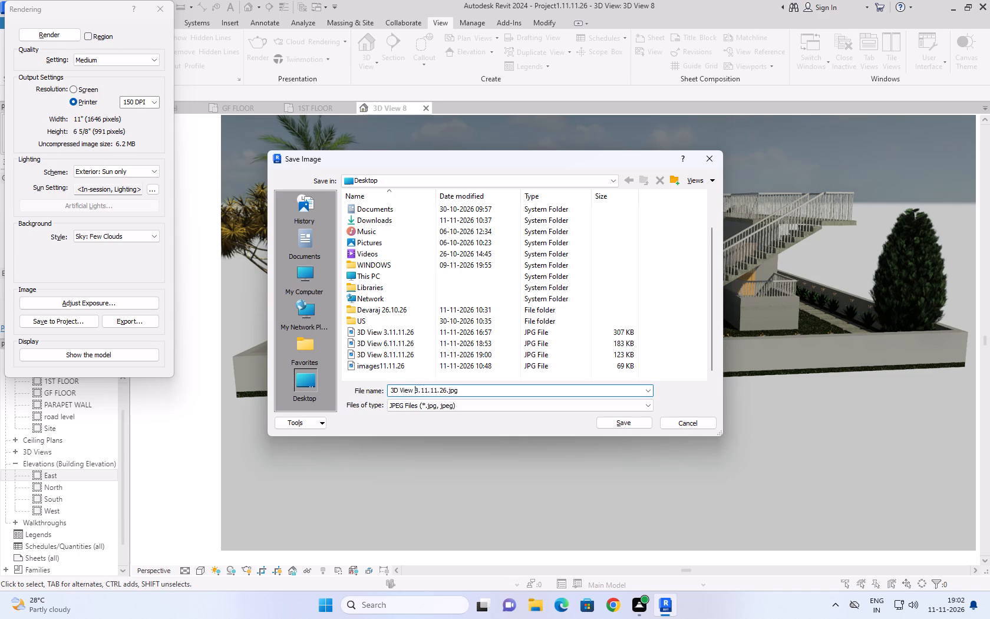
key("e")
left_click(616, 423)
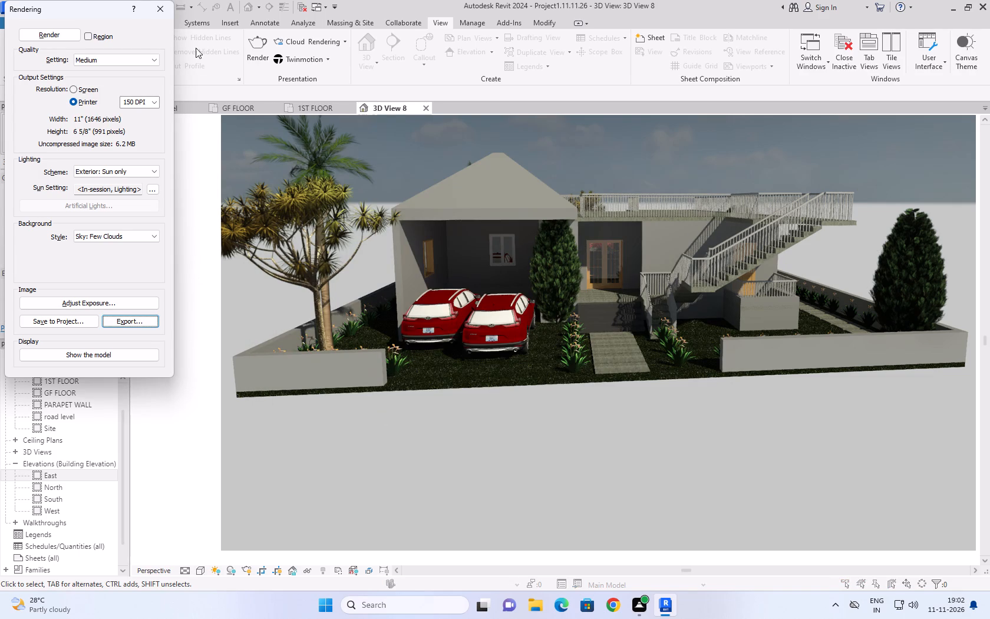
left_click(159, 9)
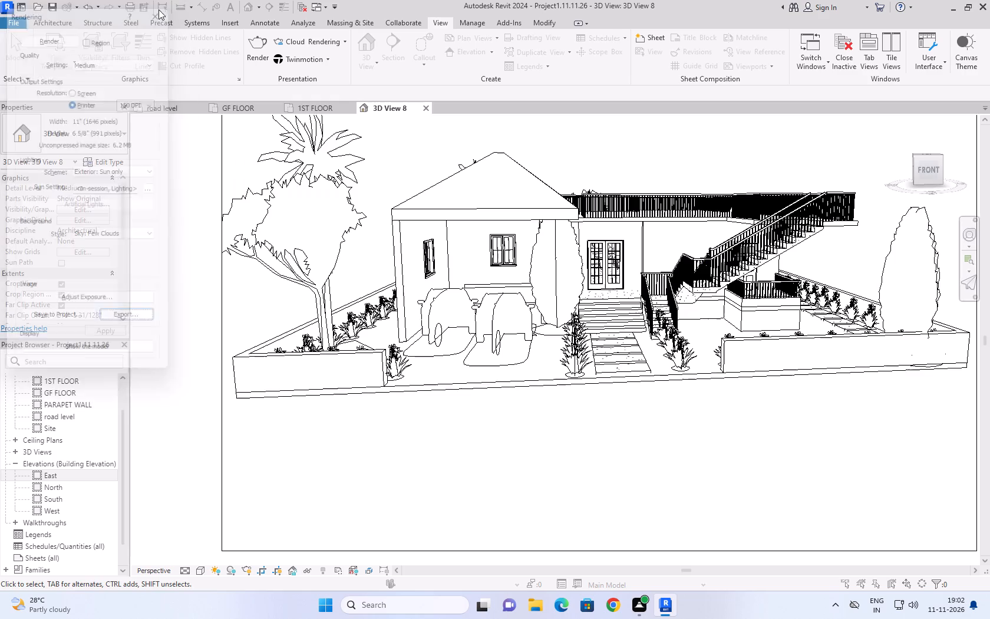
Close the 1ST FLOOR plan and the 3D View 8 perspective.
scroll(325, 182, "down", 4)
left_click(308, 103)
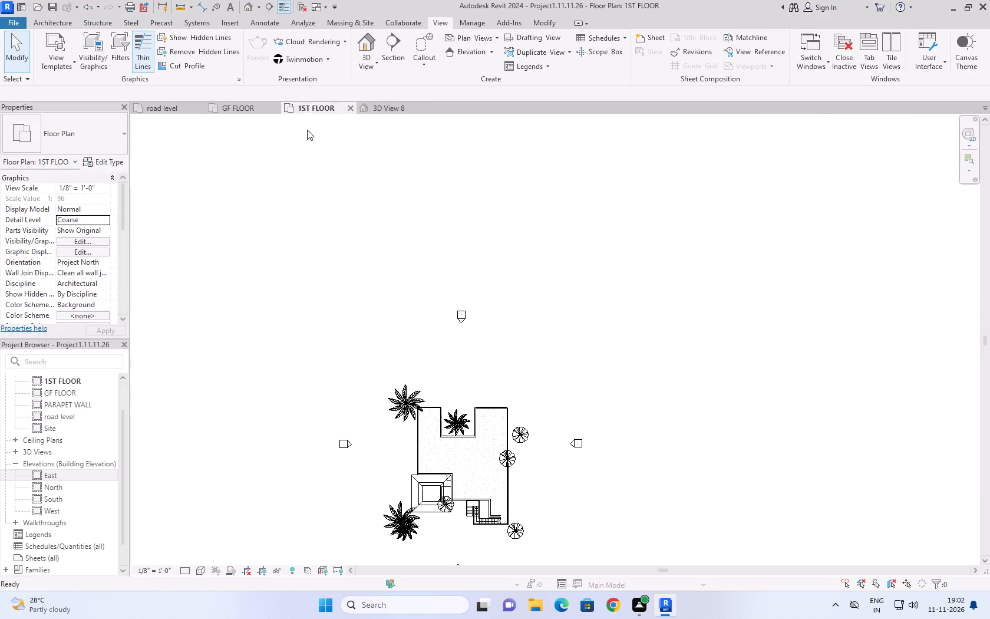
left_click(351, 112)
left_click(351, 112)
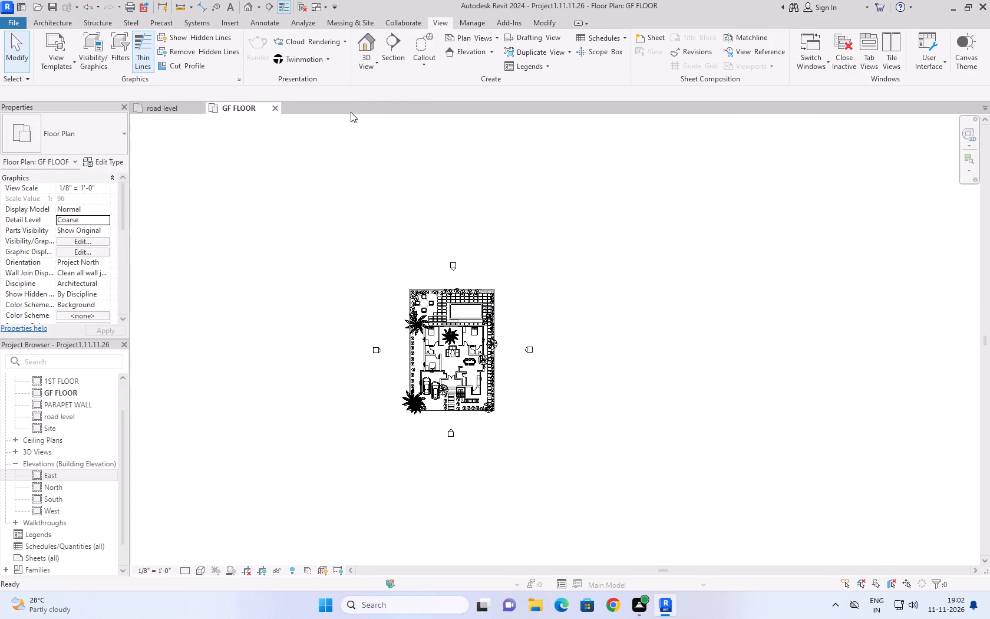
Switch to the road level floor plan and save the project.
scroll(470, 350, "up", 4)
left_click(154, 100)
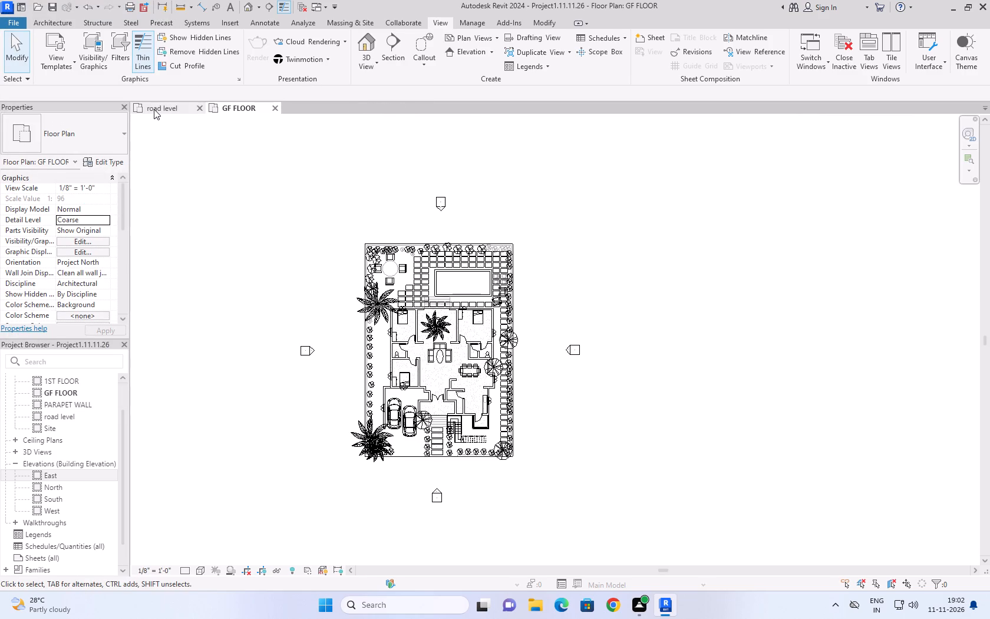
left_click(154, 109)
key("ctrl+s")
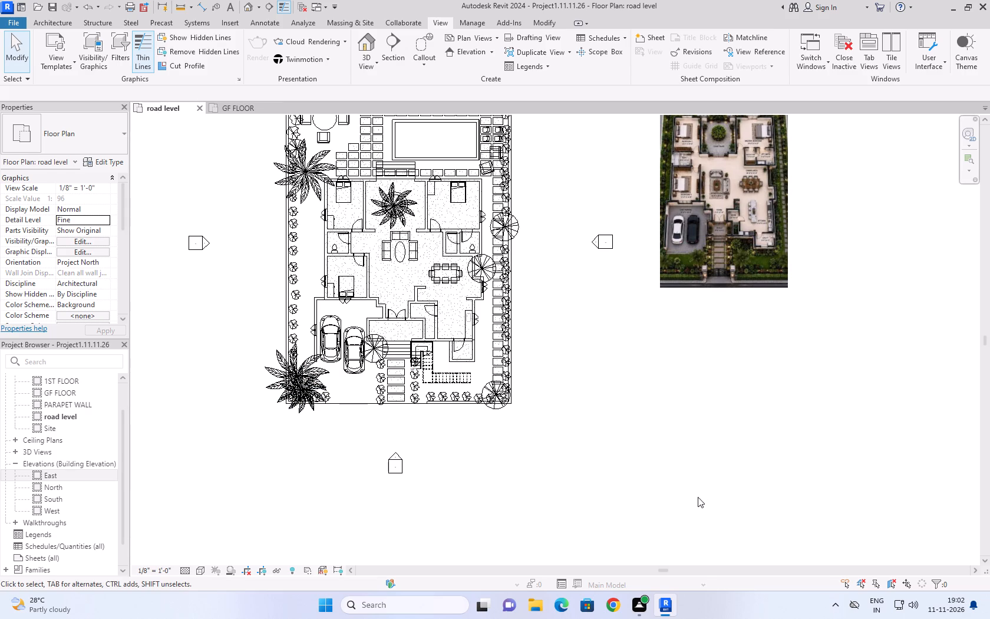
Set the road level plan's visual style to Realistic and frame the plan together with the reference image.
scroll(692, 502, "down", 3)
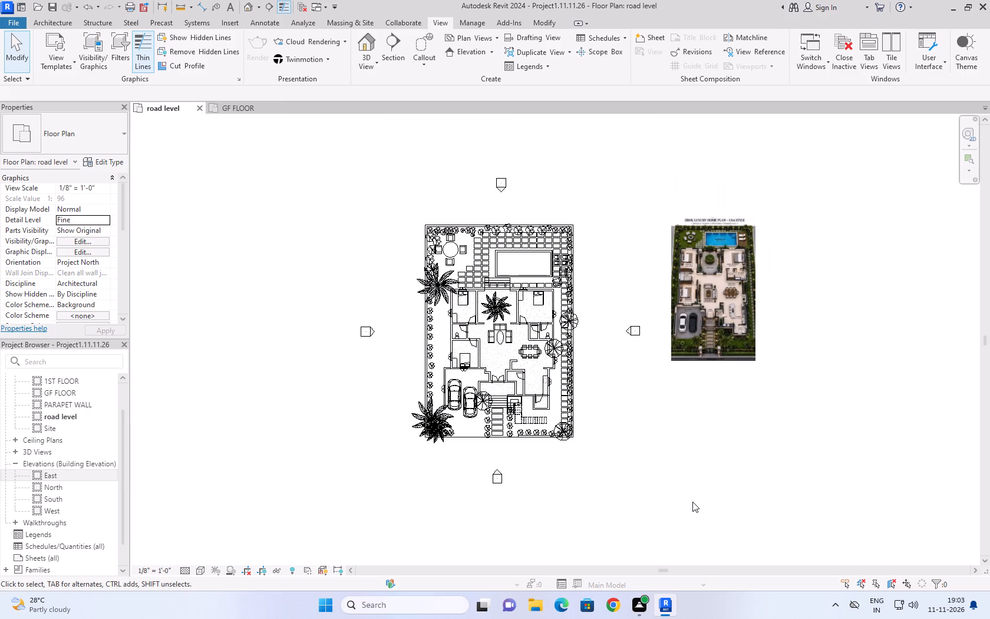
scroll(689, 205, "up", 2)
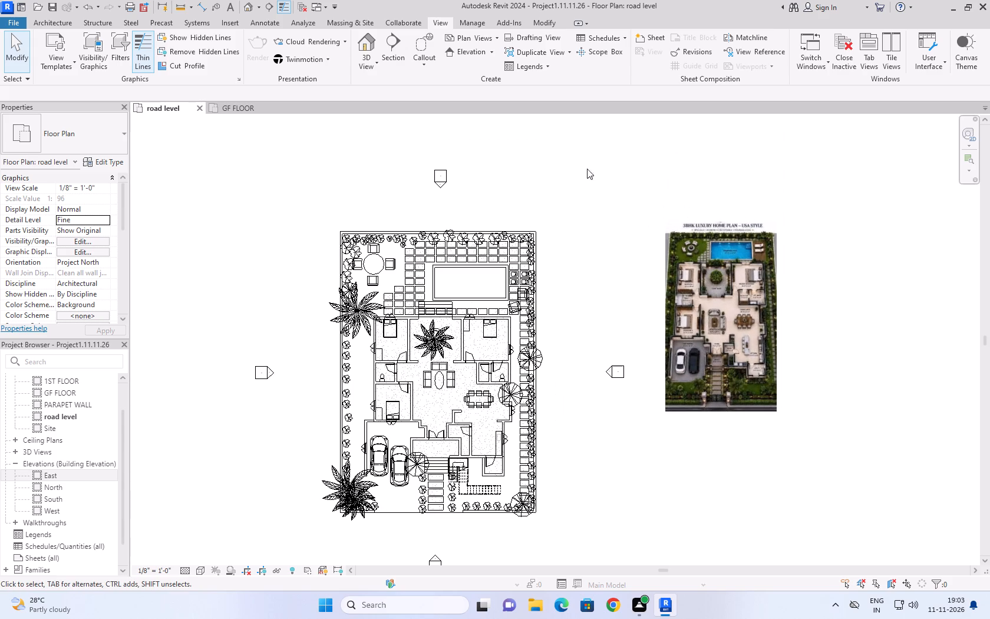
scroll(617, 141, "down", 2)
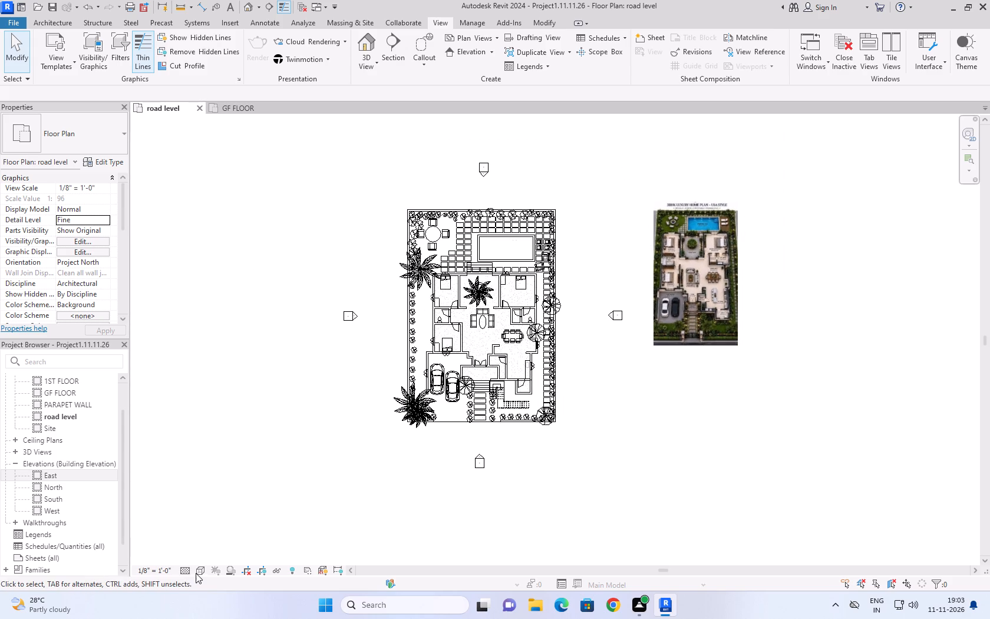
left_click(197, 572)
left_click(209, 558)
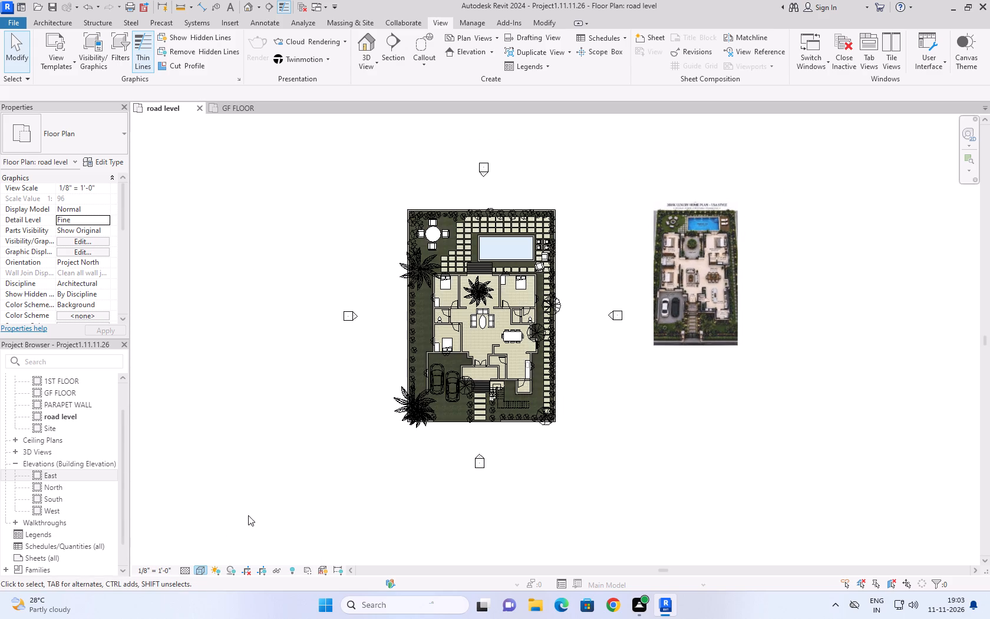
scroll(315, 420, "up", 2)
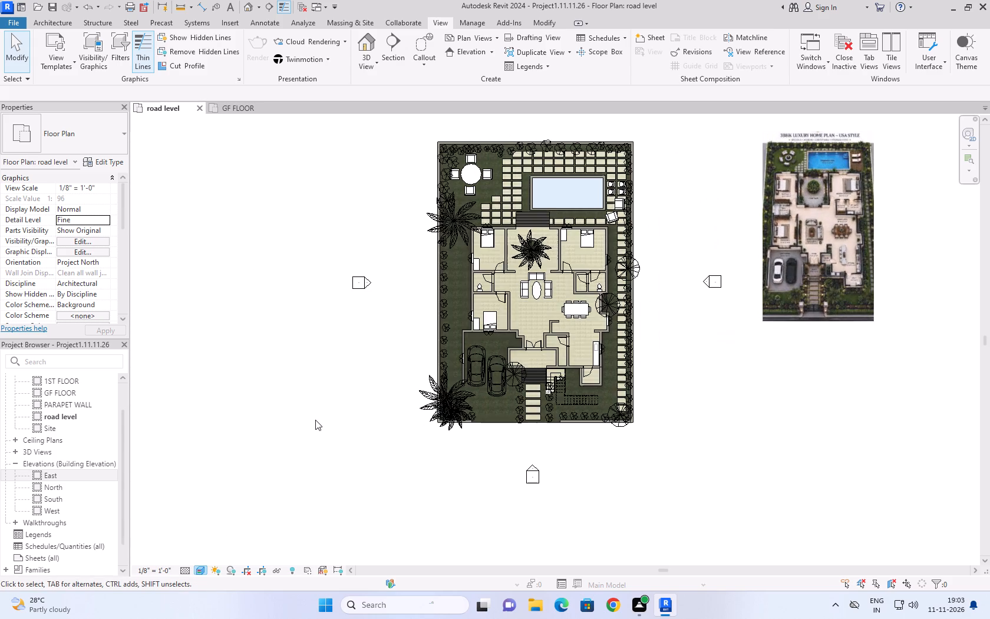
middle_click_drag(315, 420, 280, 433)
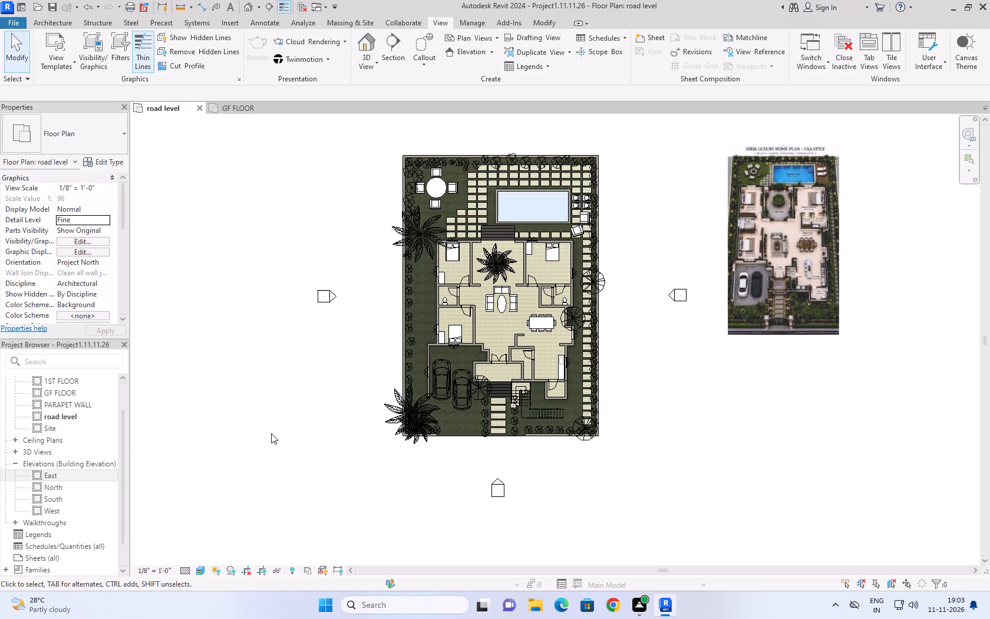
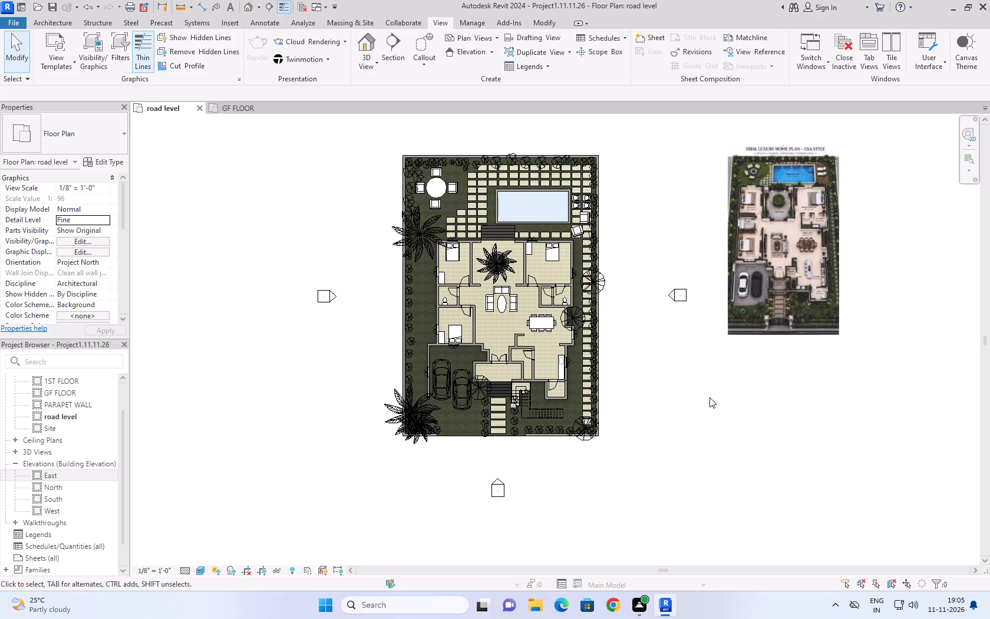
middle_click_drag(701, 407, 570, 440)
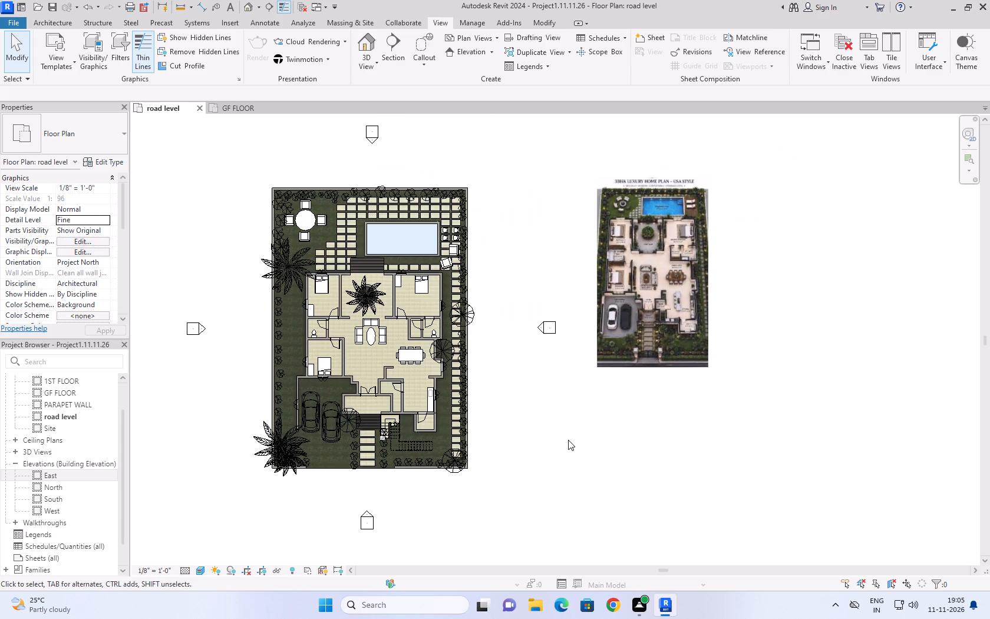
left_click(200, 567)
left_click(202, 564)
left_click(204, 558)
Open the default 3D view and examine the house, pool and landscaped plot from above.
left_click(376, 56)
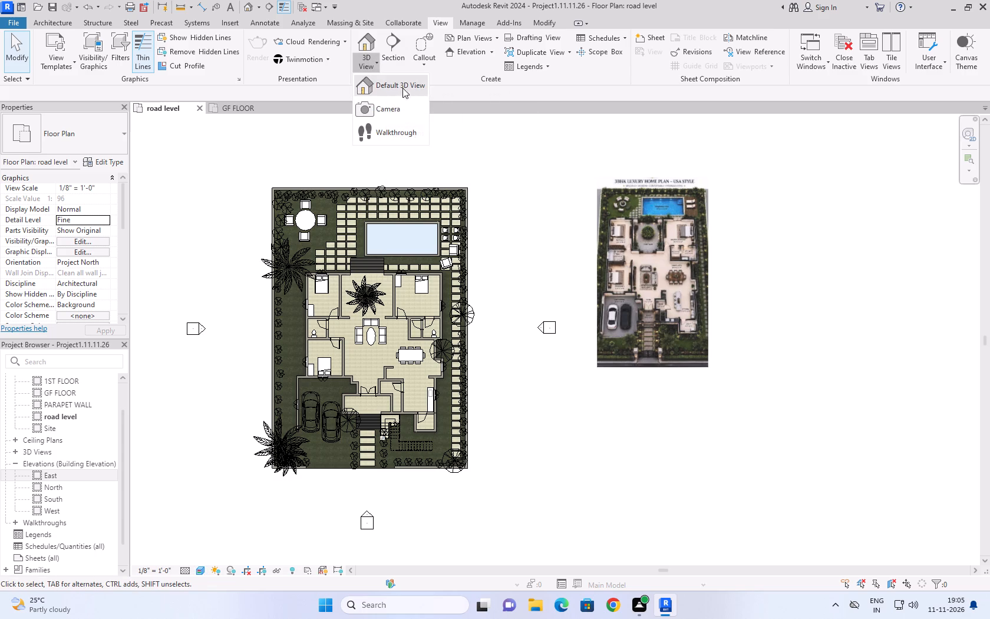
left_click(405, 84)
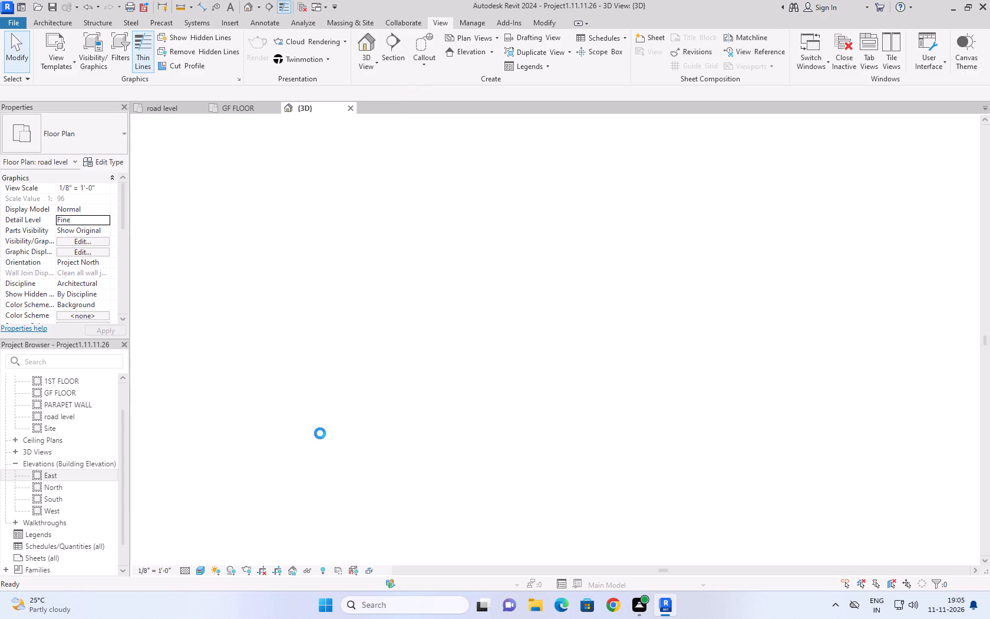
scroll(609, 394, "up", 4)
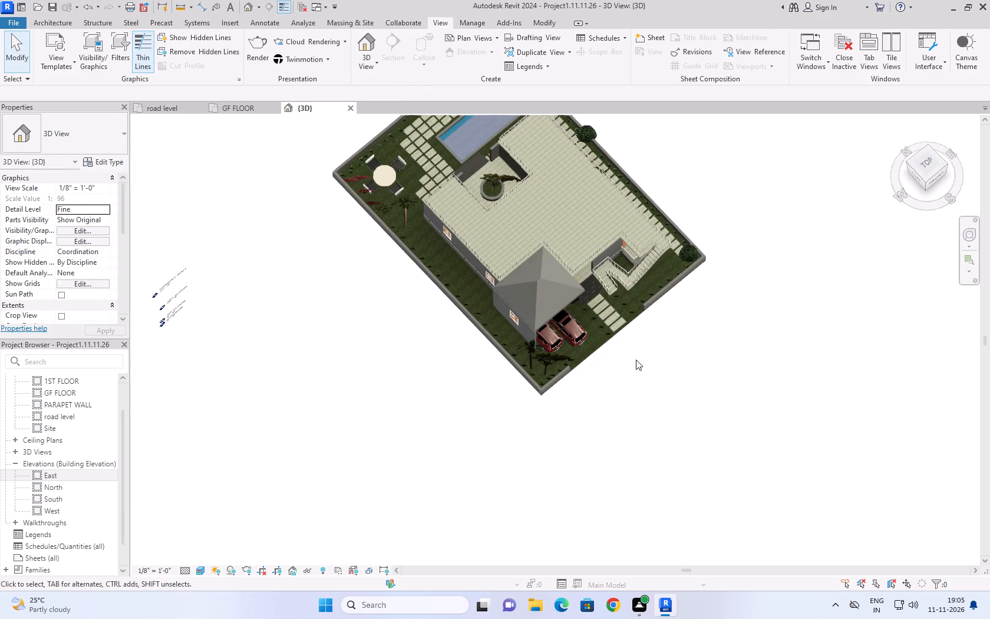
middle_click_drag(649, 349, 540, 461)
scroll(540, 461, "down", 1)
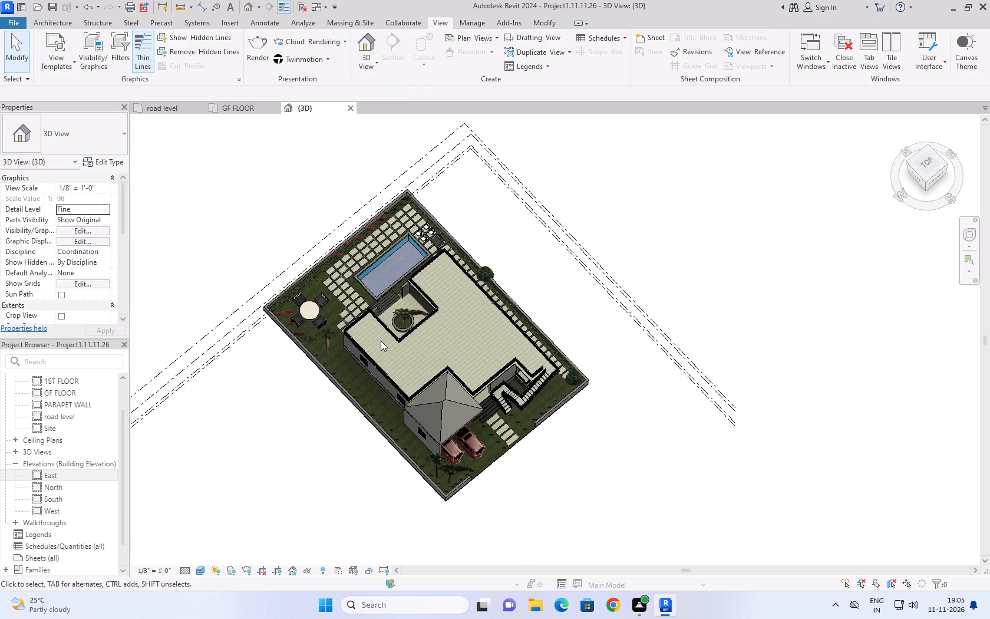
scroll(375, 262, "up", 5)
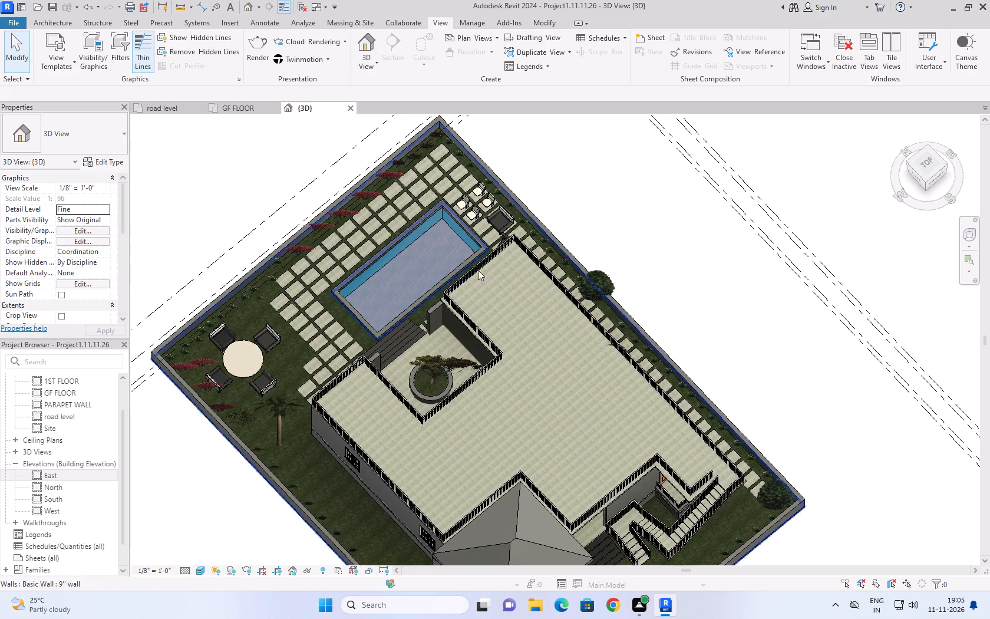
scroll(621, 232, "down", 4)
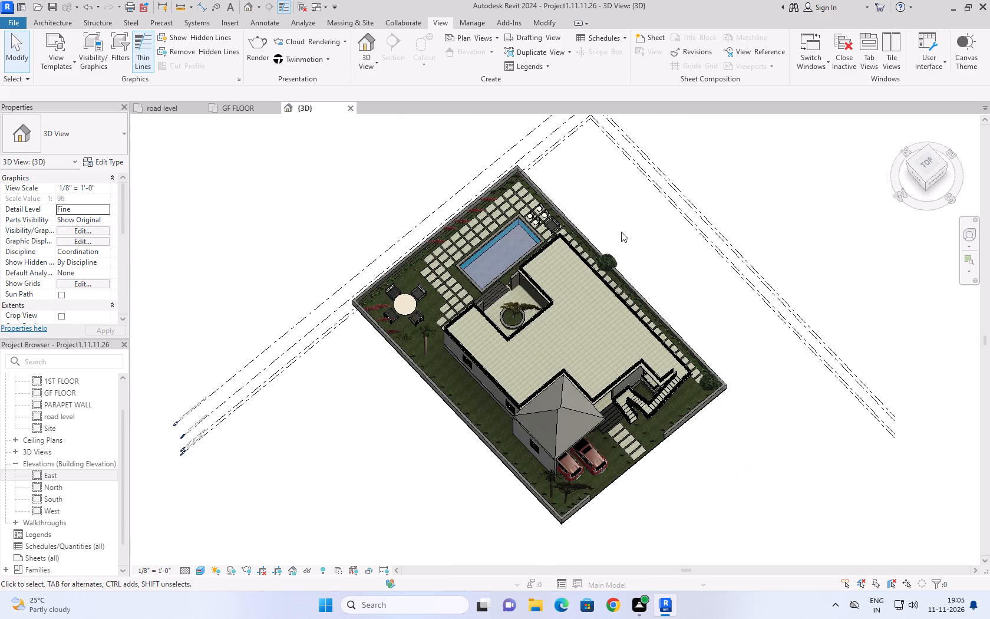
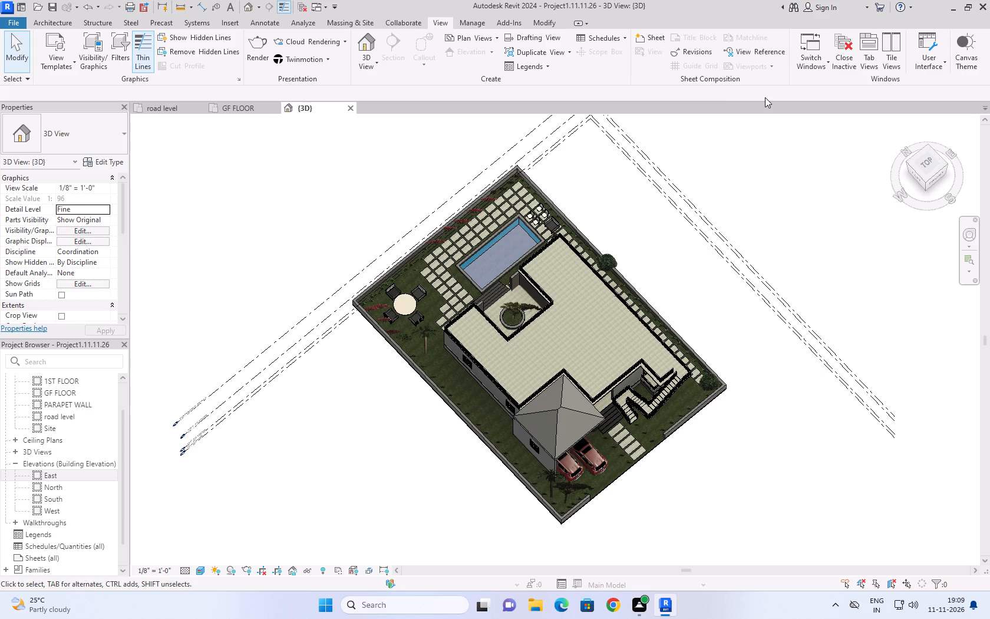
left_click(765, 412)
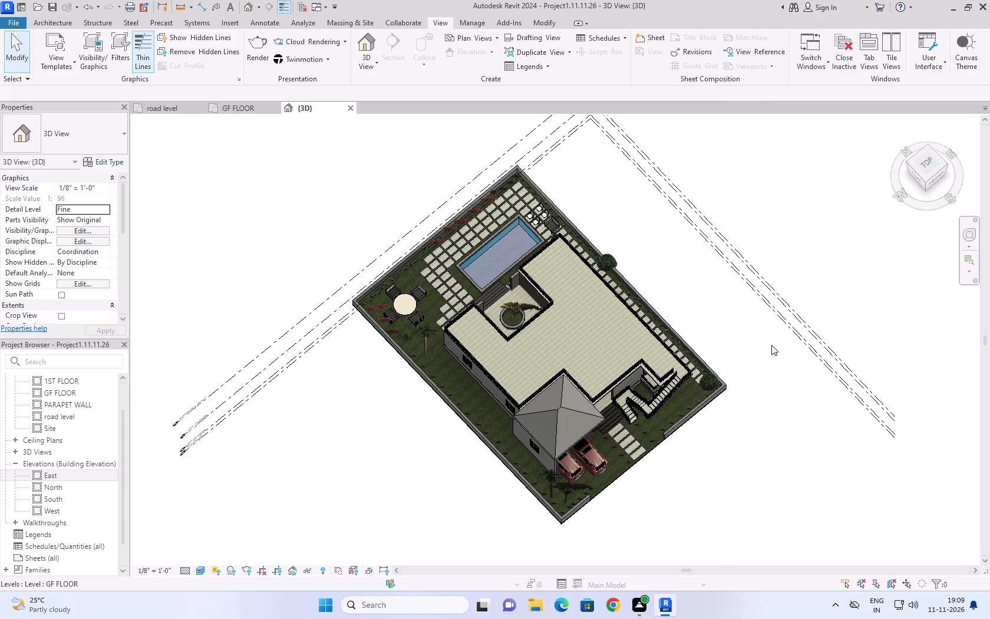
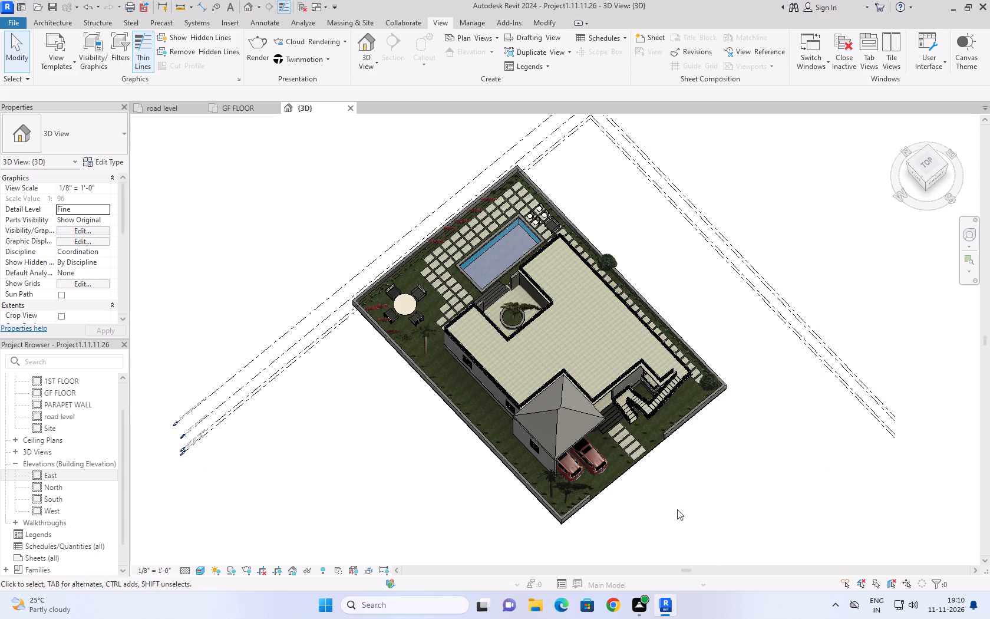
Inspect the house in 3D from above and from the front, focusing on the carport's hipped roof.
scroll(491, 379, "up", 4)
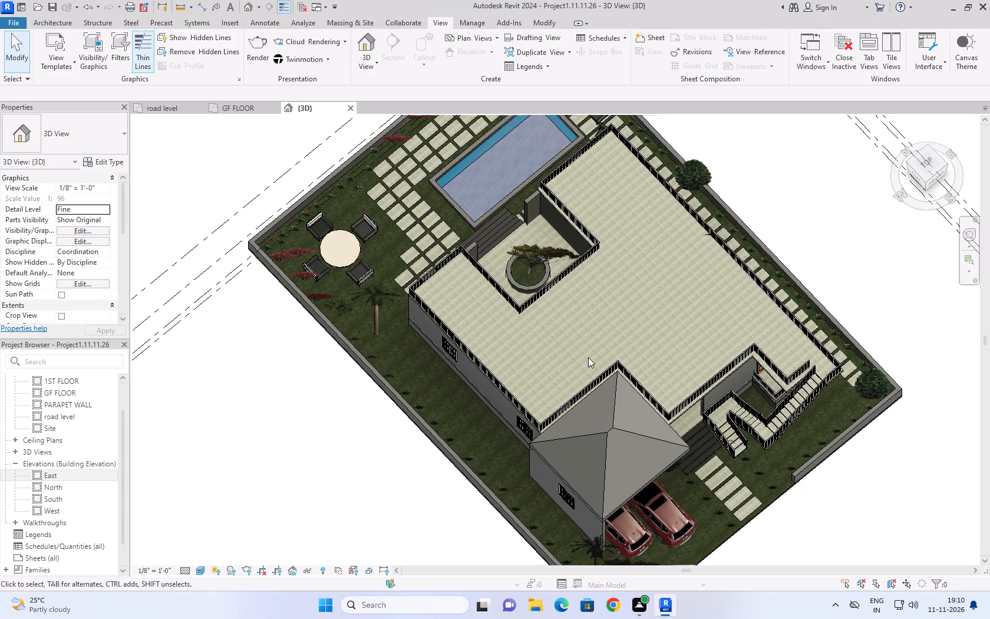
scroll(584, 337, "down", 4)
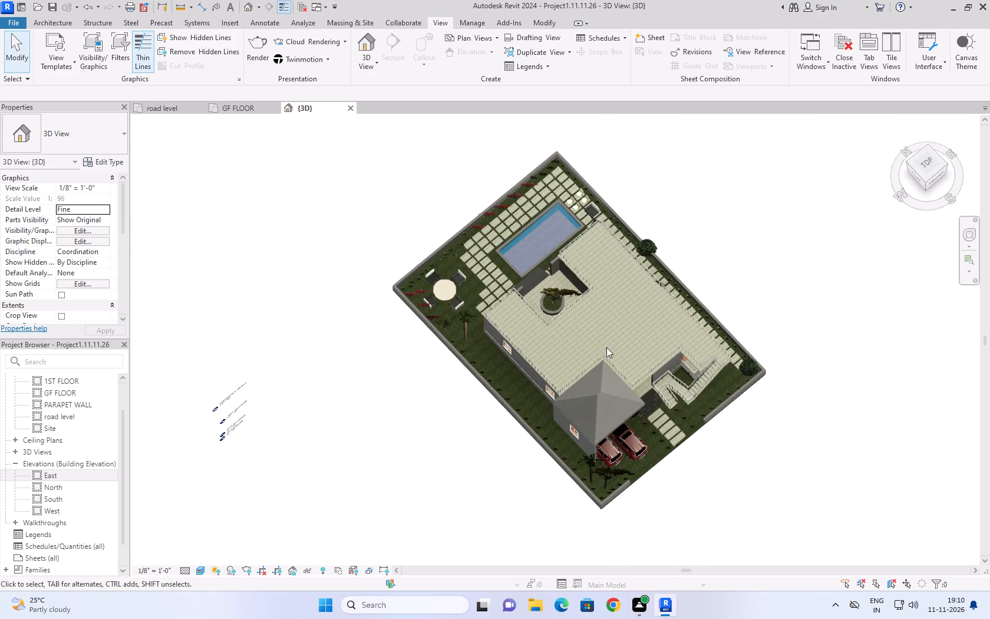
scroll(629, 482, "up", 9)
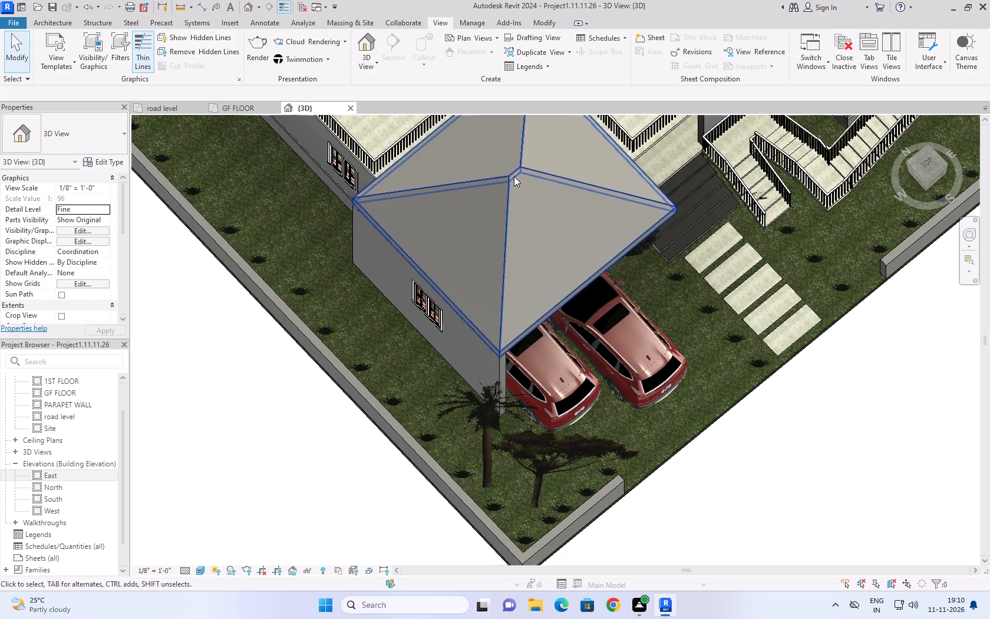
scroll(314, 470, "down", 5)
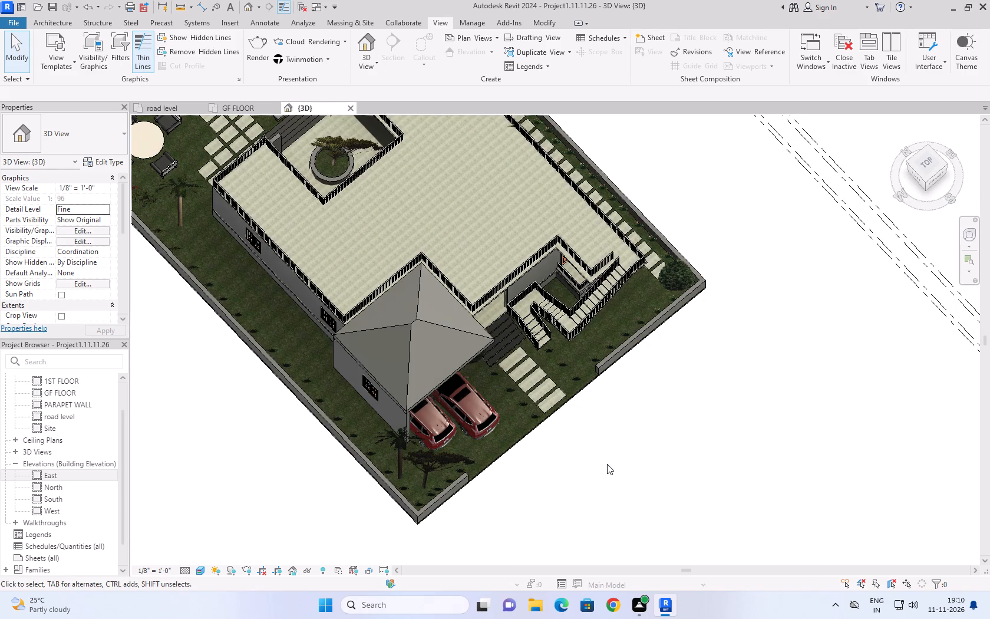
middle_click_drag(587, 370, 454, 115, "shift")
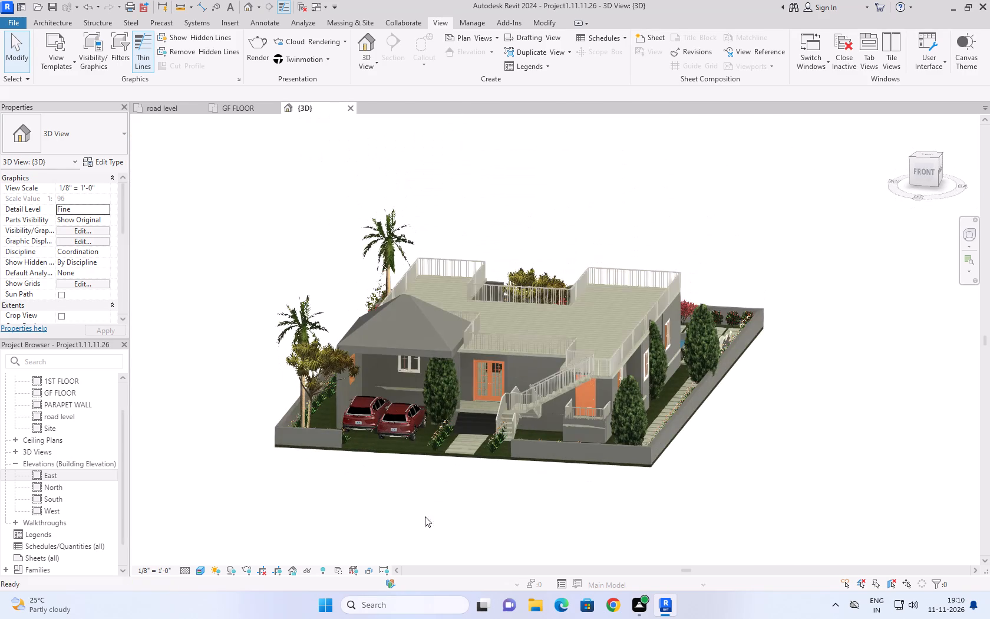
middle_click_drag(446, 541, 603, 331, "shift")
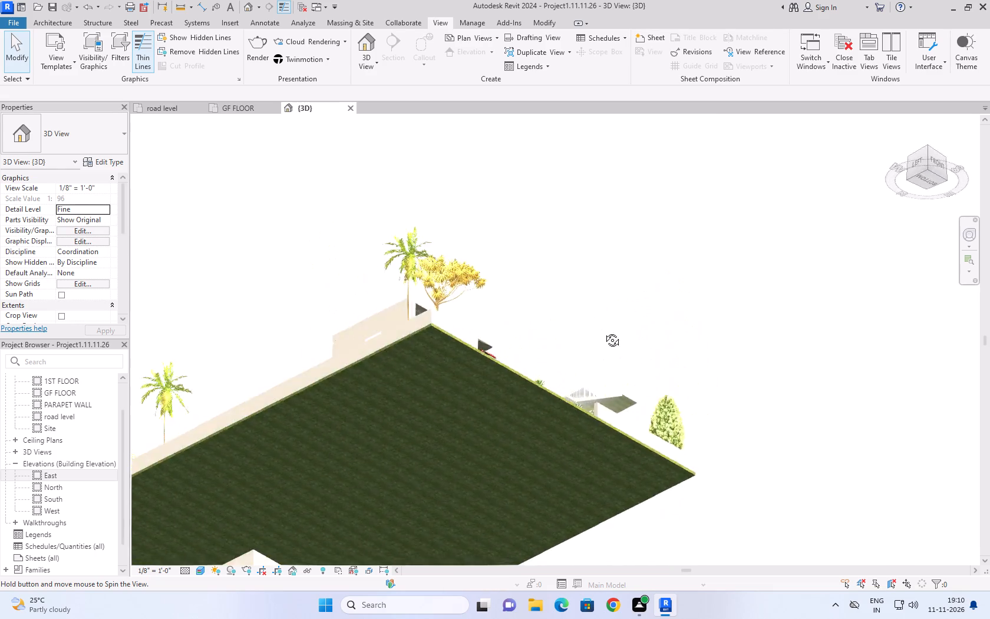
middle_click_drag(603, 331, 392, 568, "shift")
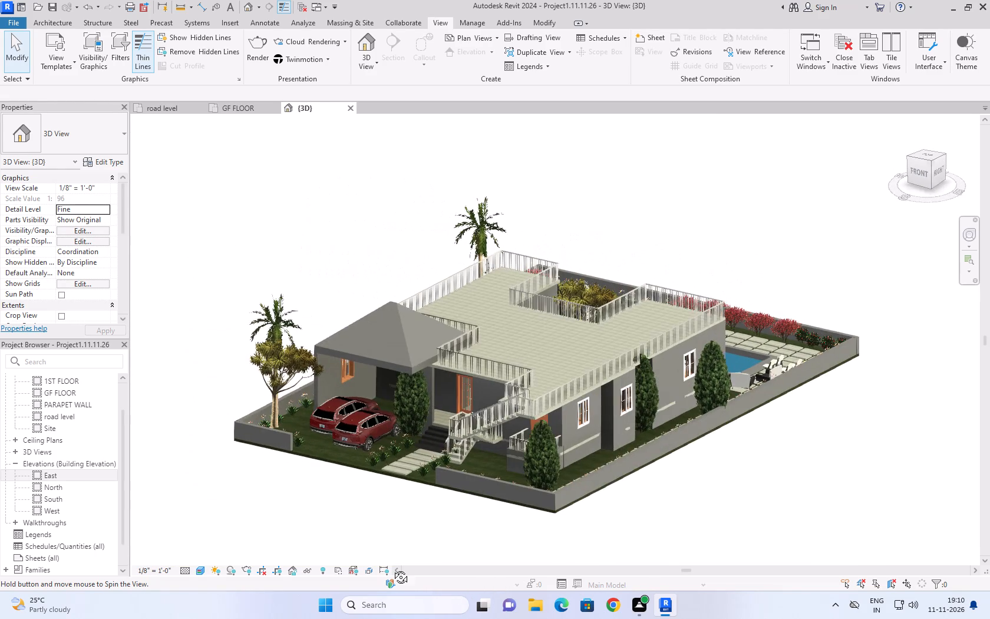
middle_click_drag(392, 568, 389, 567, "shift")
scroll(388, 478, "down", 3)
scroll(368, 516, "up", 3)
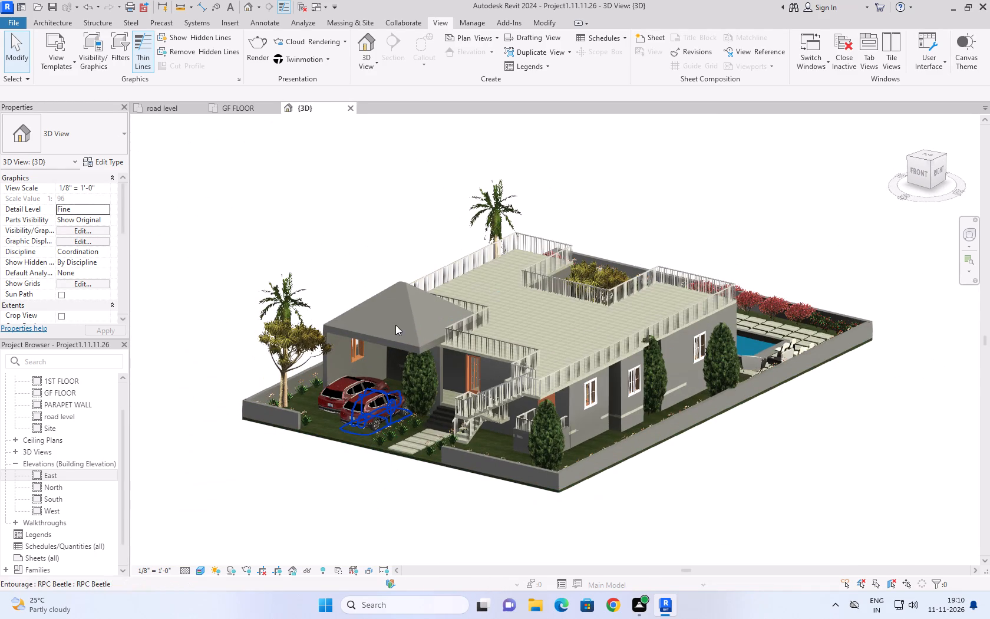
scroll(405, 289, "up", 4)
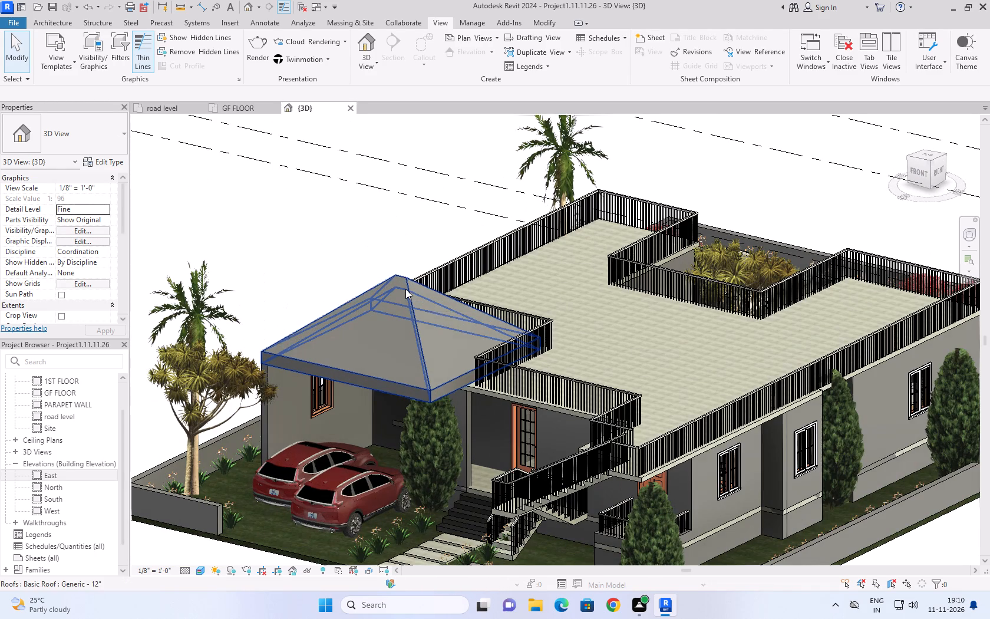
left_click(404, 275)
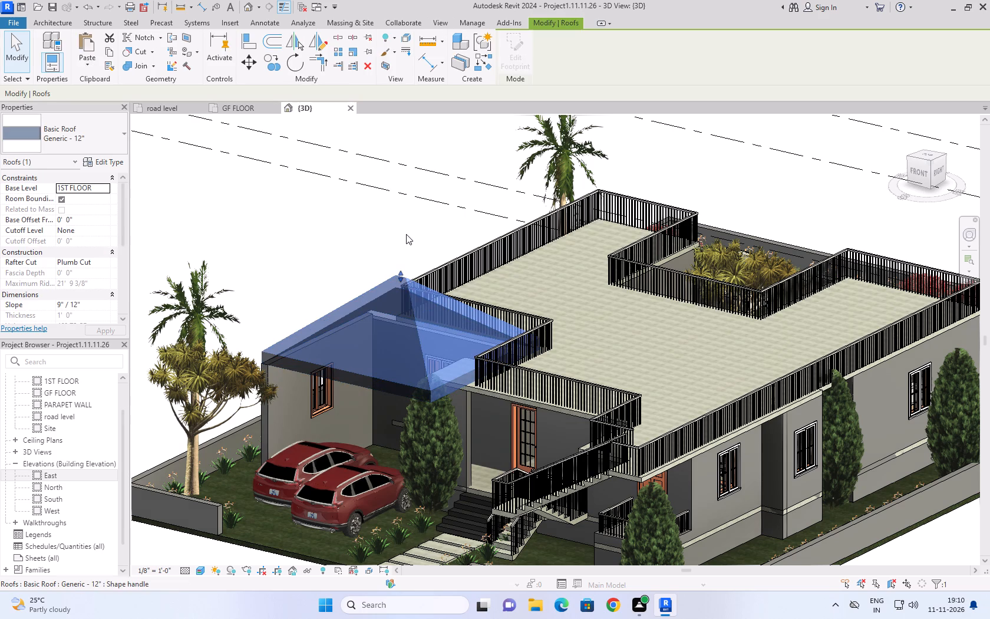
left_click(406, 234)
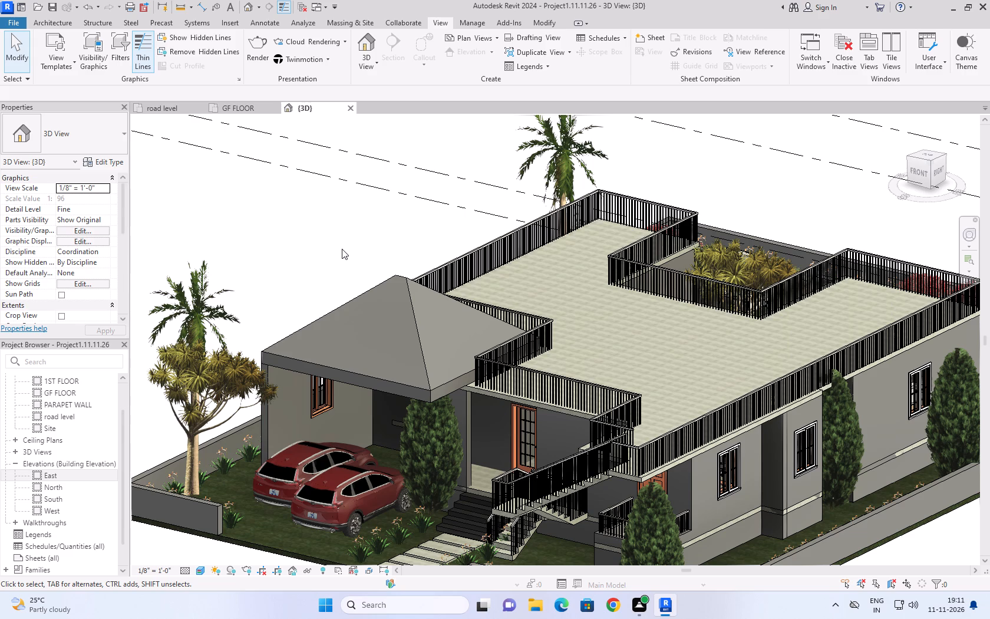
Examine the whole landscaped plot in 3D from several angles, including the roof terrace, garden, pool and boundary wall.
scroll(339, 246, "down", 10)
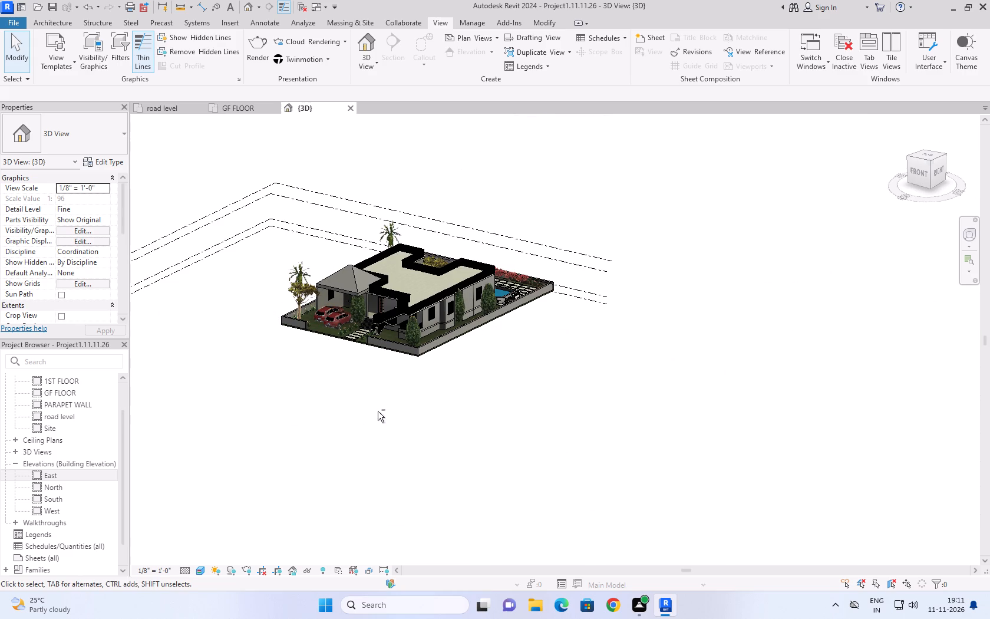
middle_click_drag(420, 413, 588, 572, "shift")
scroll(424, 516, "down", 1, "shift")
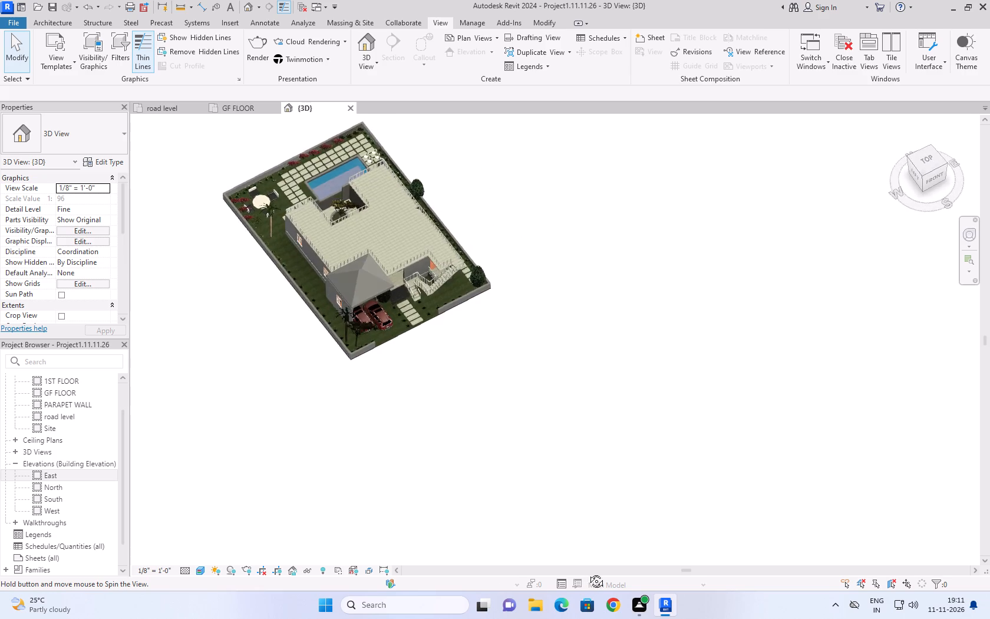
middle_click_drag(588, 572, 438, 443, "shift")
scroll(438, 443, "up", 1)
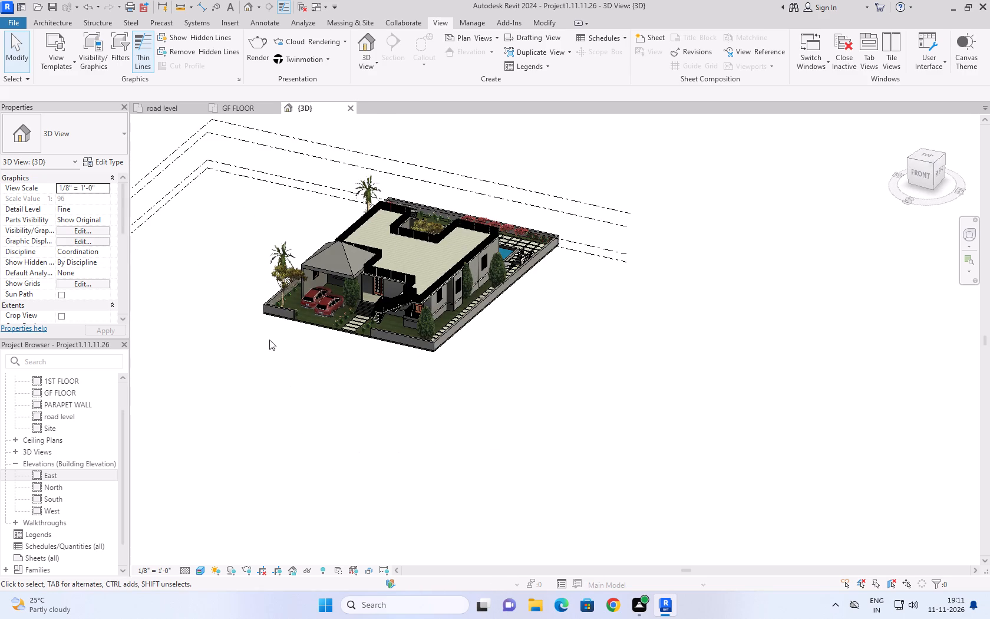
middle_click_drag(232, 232, 253, 351)
middle_click_drag(285, 306, 291, 353, "shift")
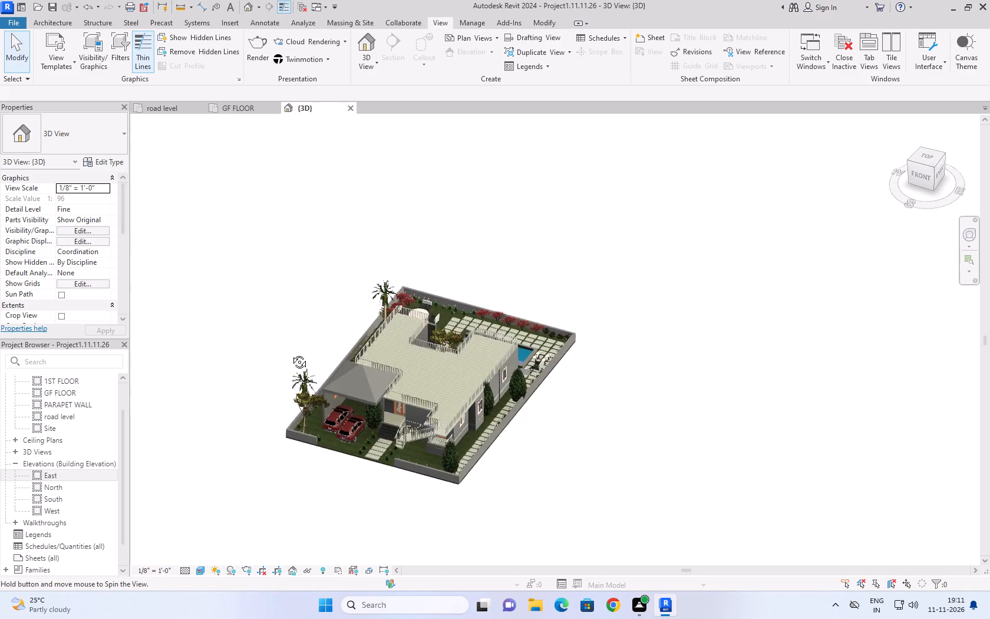
middle_click_drag(291, 353, 286, 413, "shift")
scroll(531, 418, "up", 3)
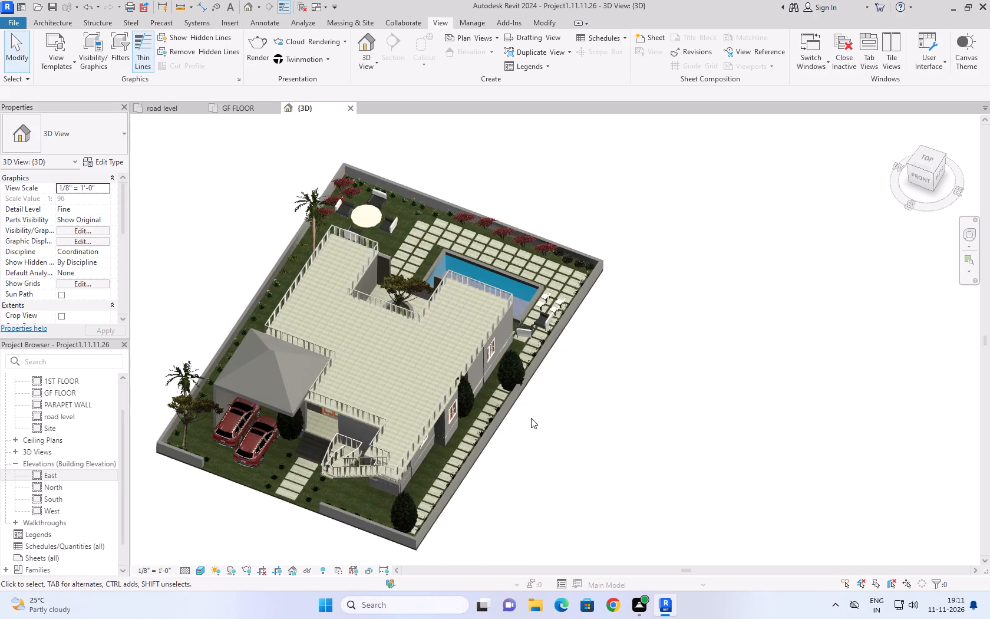
scroll(586, 311, "down", 5)
scroll(539, 472, "up", 4)
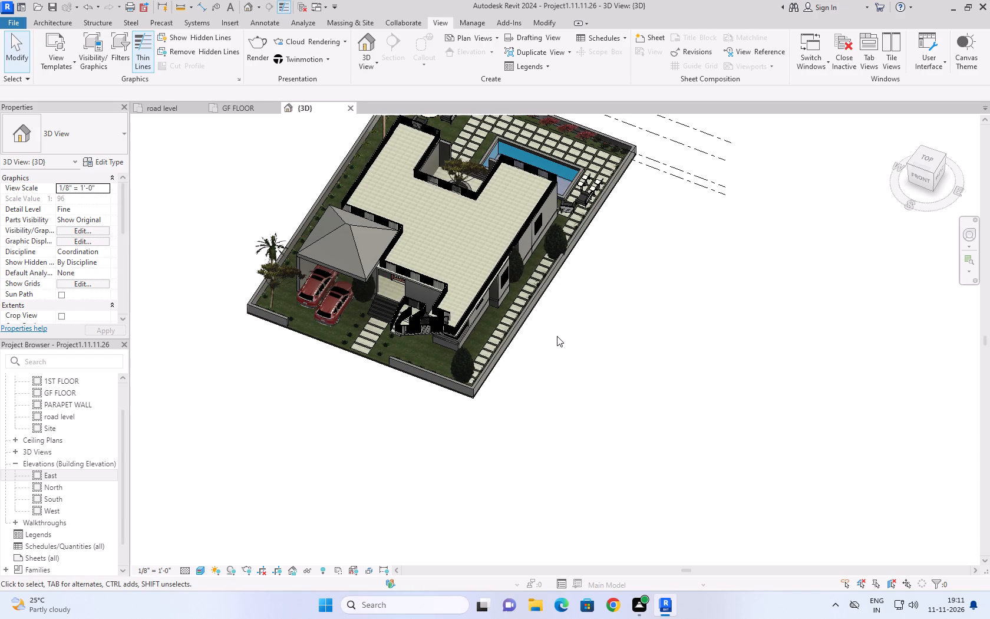
middle_click_drag(557, 336, 494, 446)
scroll(494, 446, "down", 2)
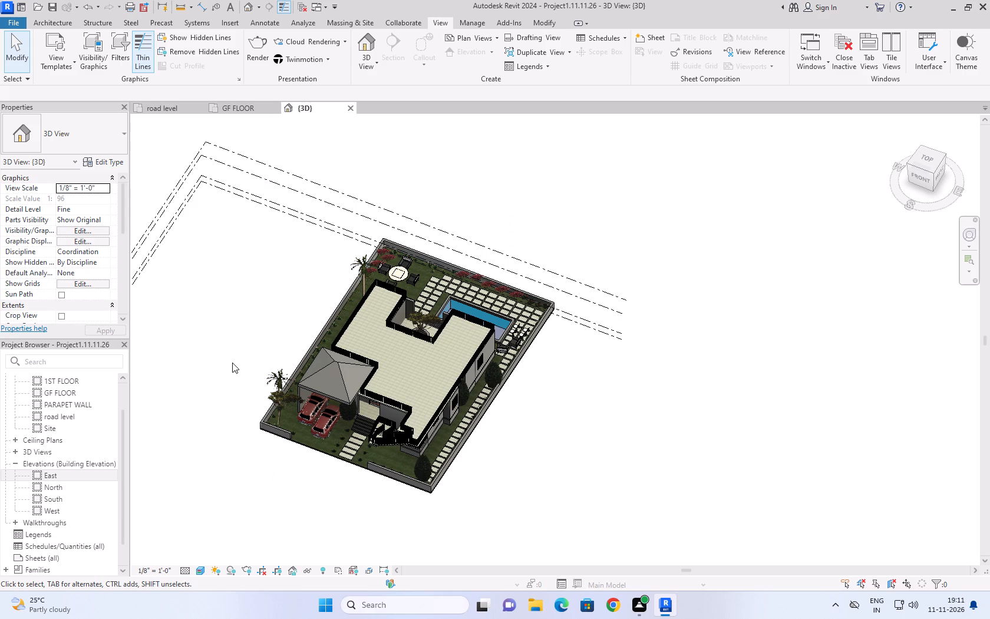
scroll(232, 363, "up", 2)
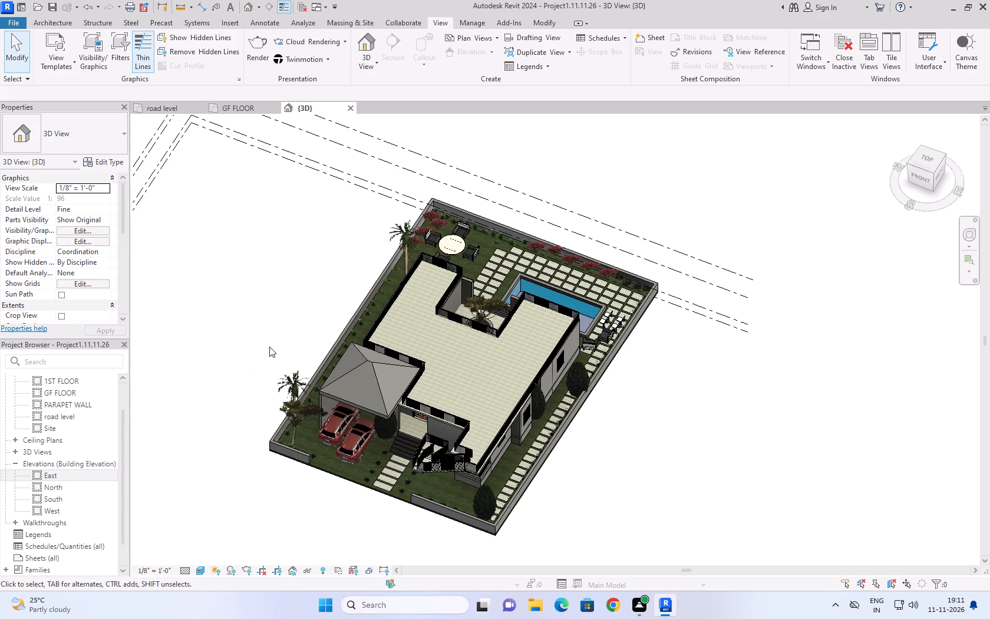
Save the project.
key("ctrl+s")
Review the house and plot in 3D from the side with the stepping-stone path and pool.
scroll(646, 308, "down", 3)
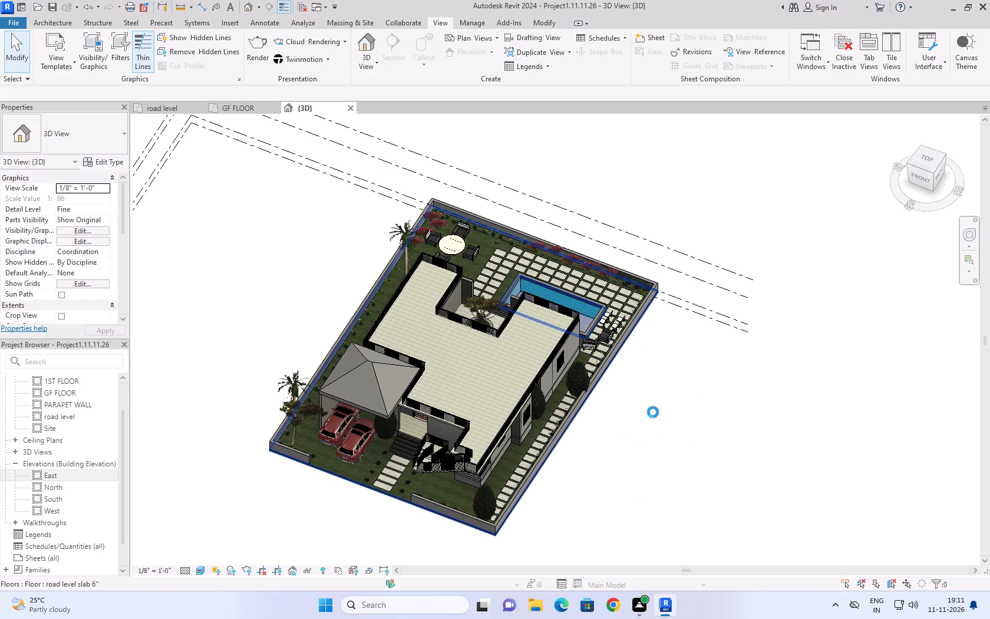
left_click(679, 450)
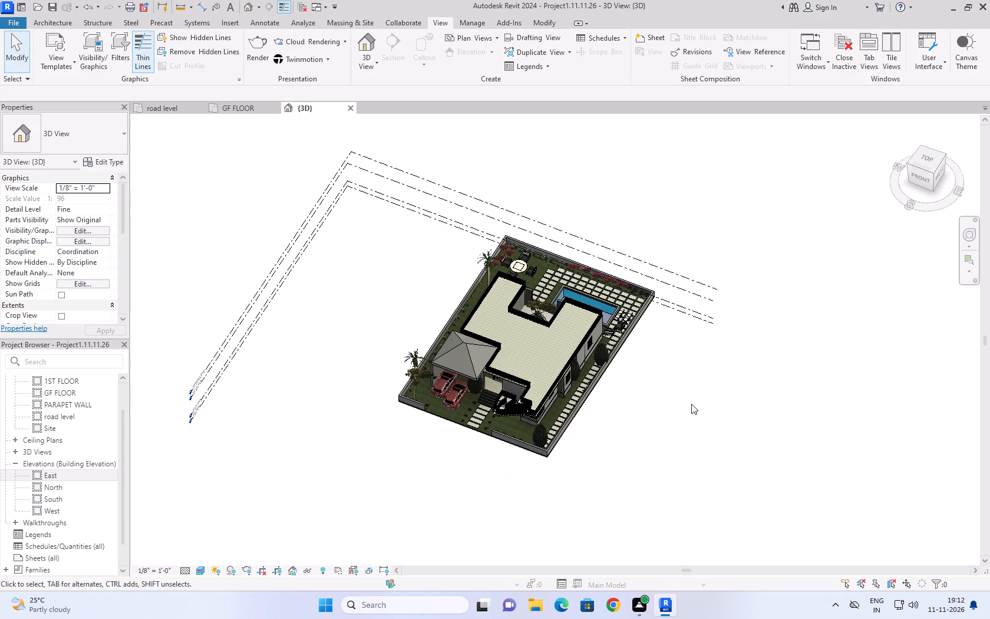
middle_click_drag(691, 404, 646, 480, "shift")
scroll(656, 463, "down", 1, "shift")
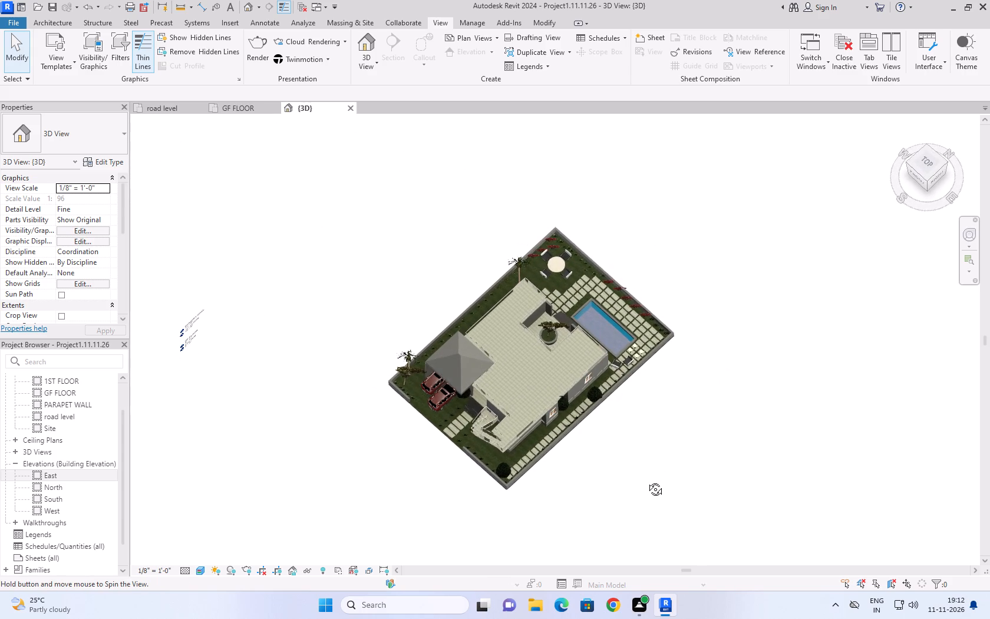
middle_click_drag(646, 480, 616, 428, "shift")
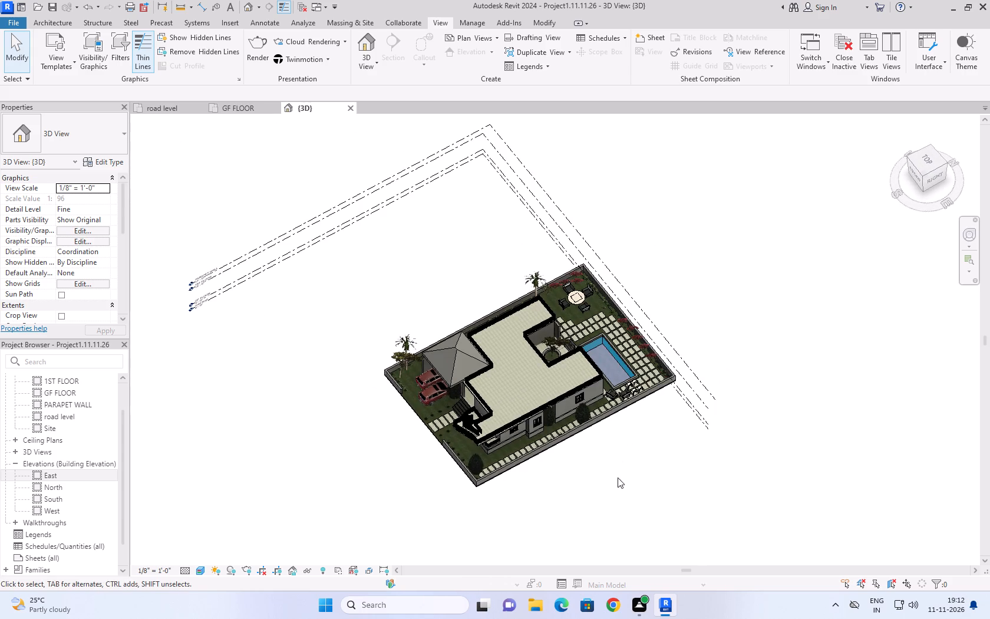
scroll(606, 492, "up", 3)
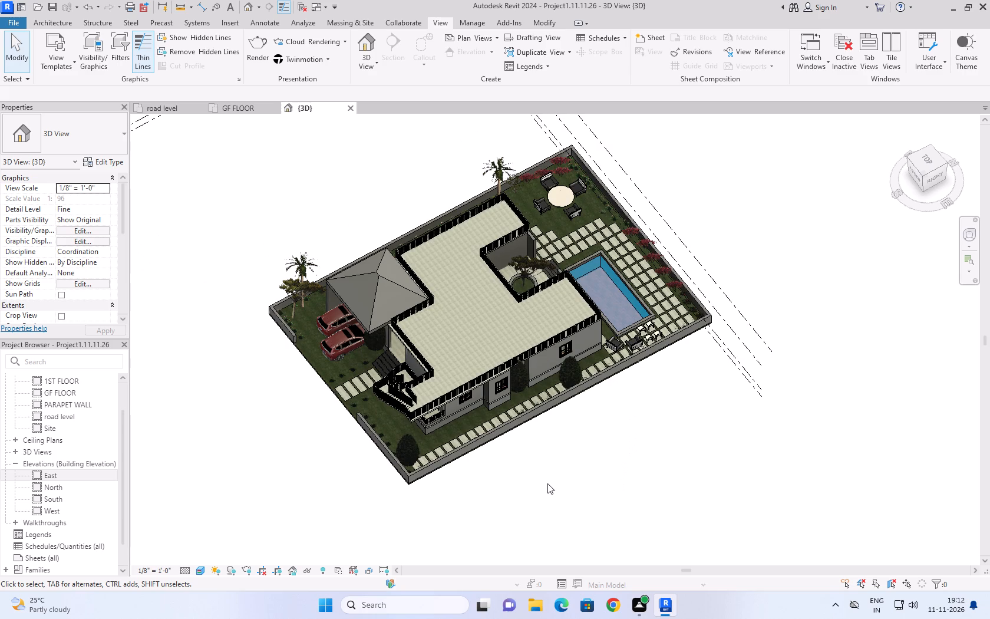
scroll(547, 483, "up", 1)
scroll(552, 494, "down", 1)
middle_click_drag(558, 514, 560, 519)
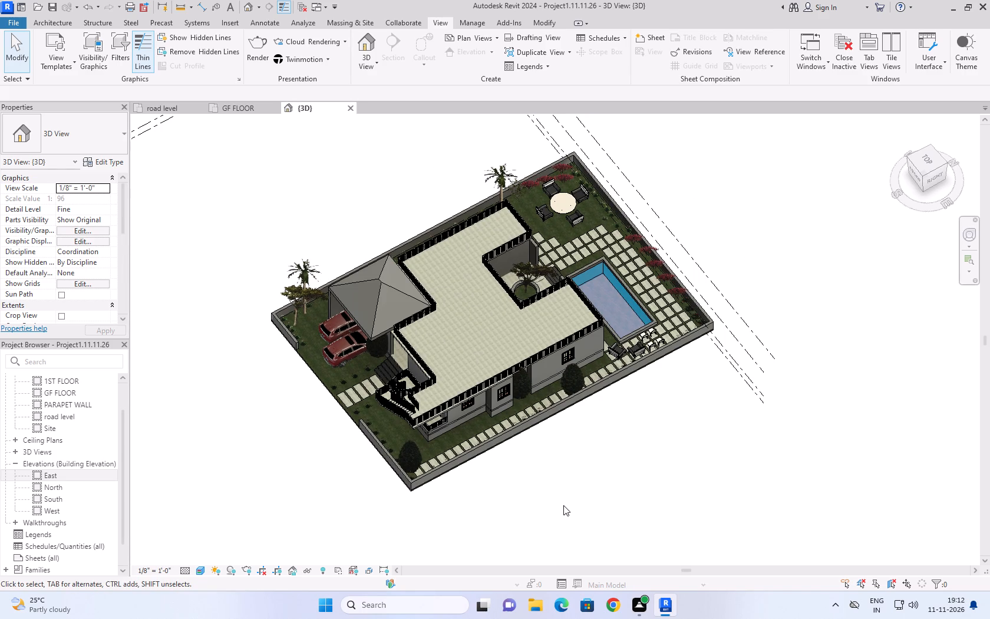
scroll(563, 505, "up", 2)
middle_click_drag(579, 473, 573, 525)
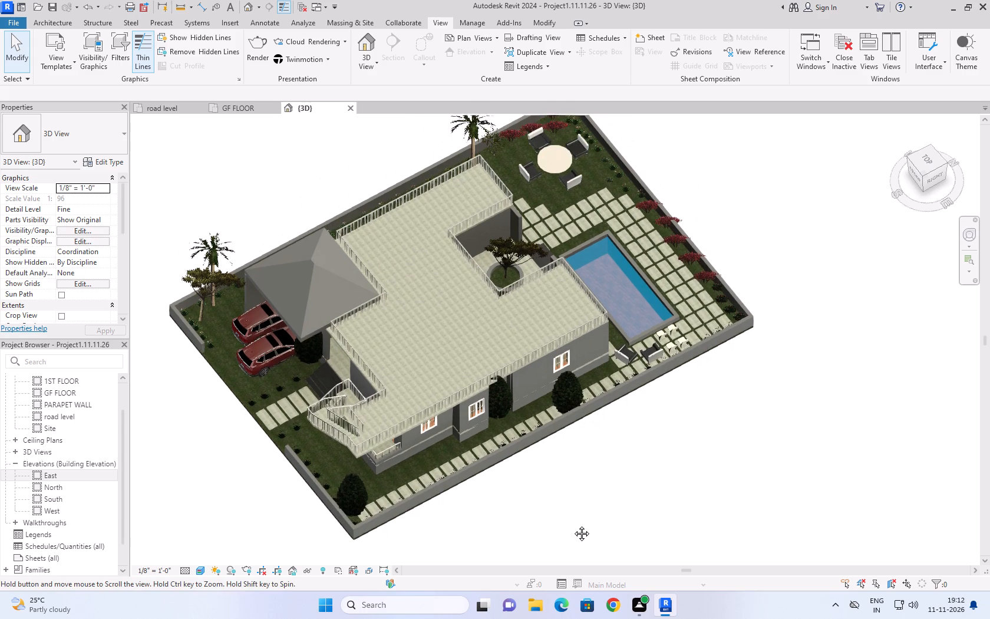
middle_click_drag(573, 525, 572, 530)
scroll(572, 530, "down", 1)
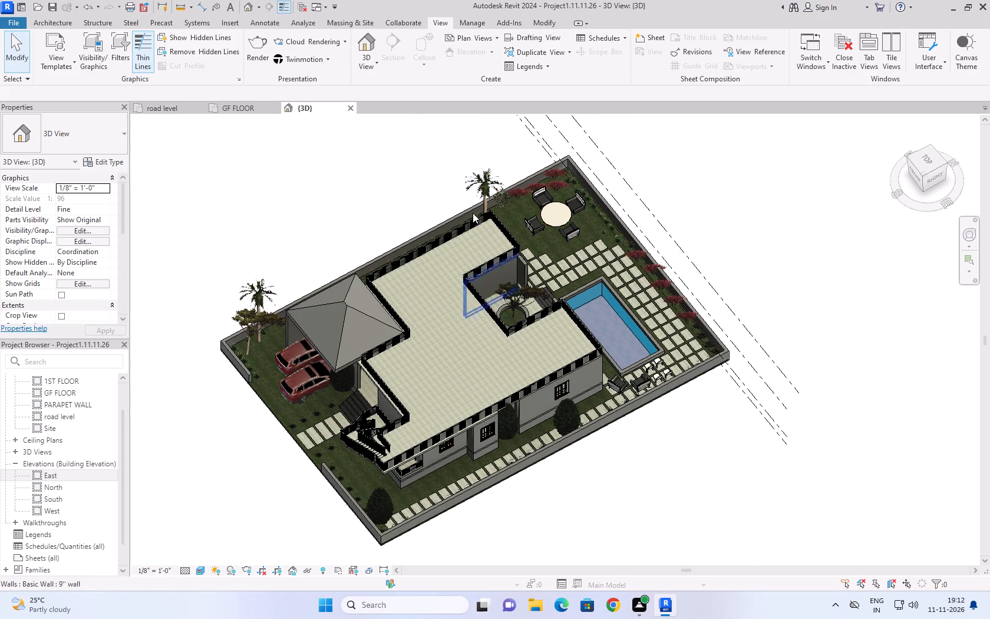
Create a perspective camera view offset 20' from road level, with the eye outside the plot's front-right corner and the target beyond the house.
left_click(378, 60)
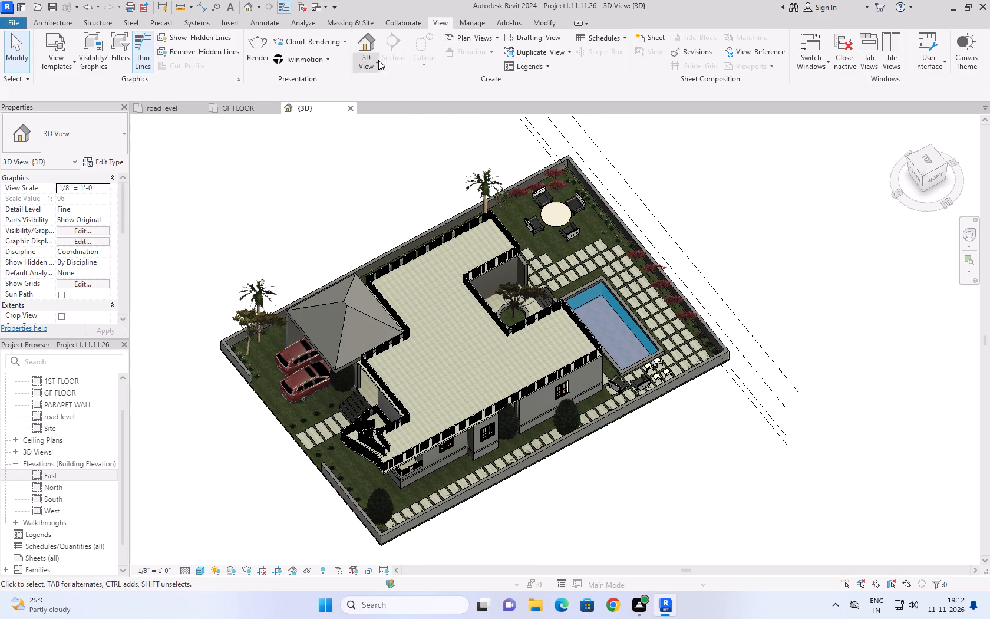
left_click(377, 100)
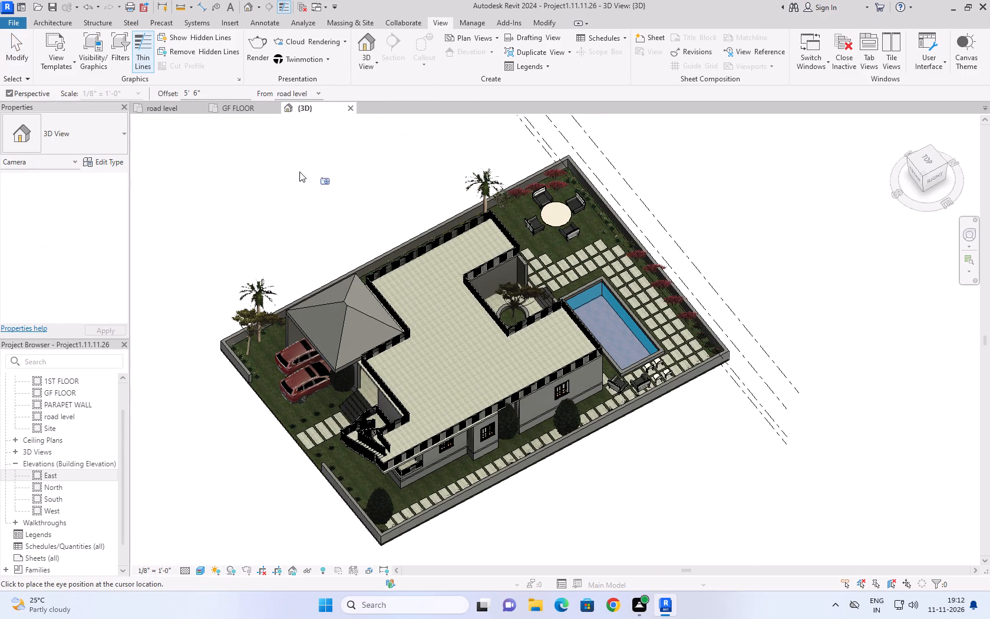
left_click_drag(216, 91, 171, 85)
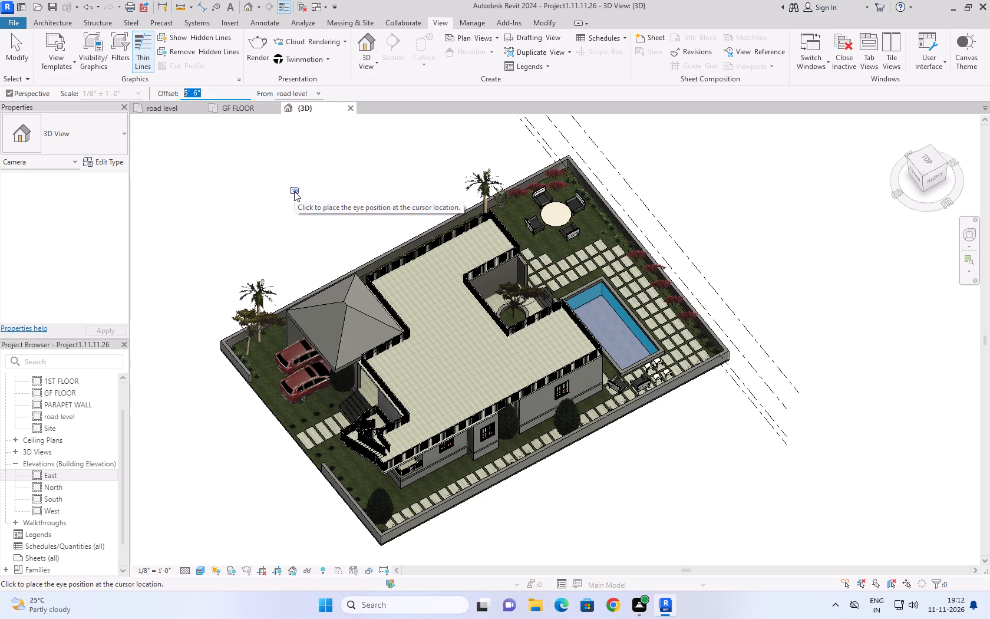
type("13")
key("apostrophe")
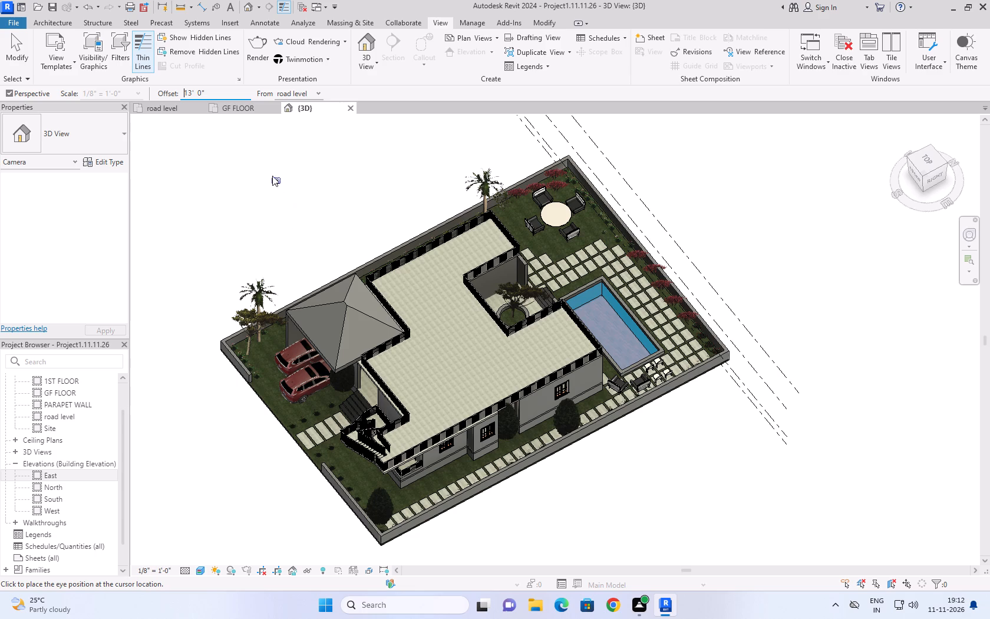
left_click(229, 91)
key("BackSpace")
key("BackSpace")
key("BackSpace")
key("BackSpace")
key("BackSpace")
key("BackSpace")
key("BackSpace")
type("20'")
scroll(260, 459, "down", 4)
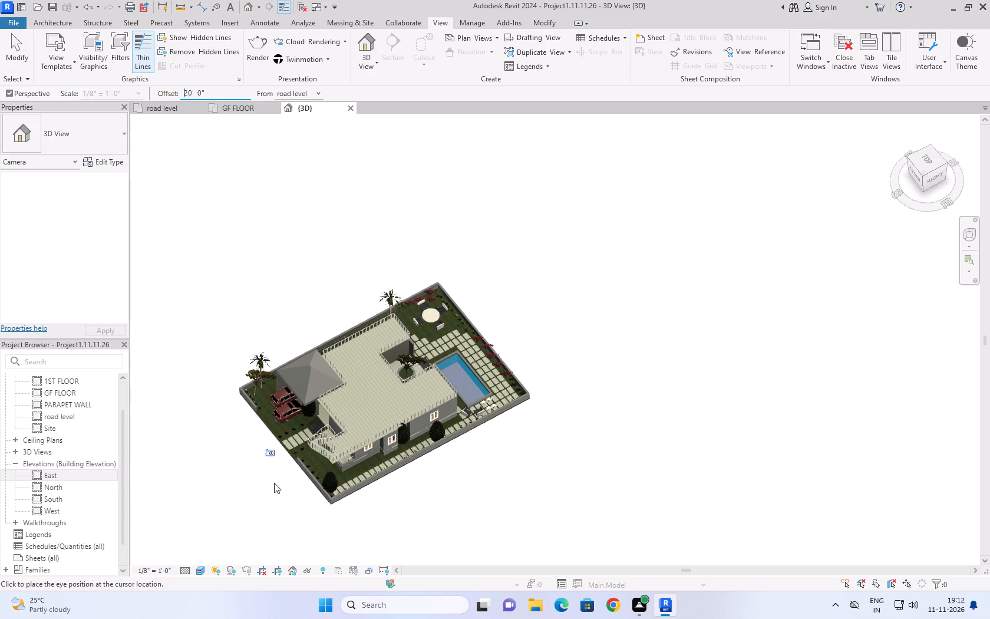
left_click(306, 555)
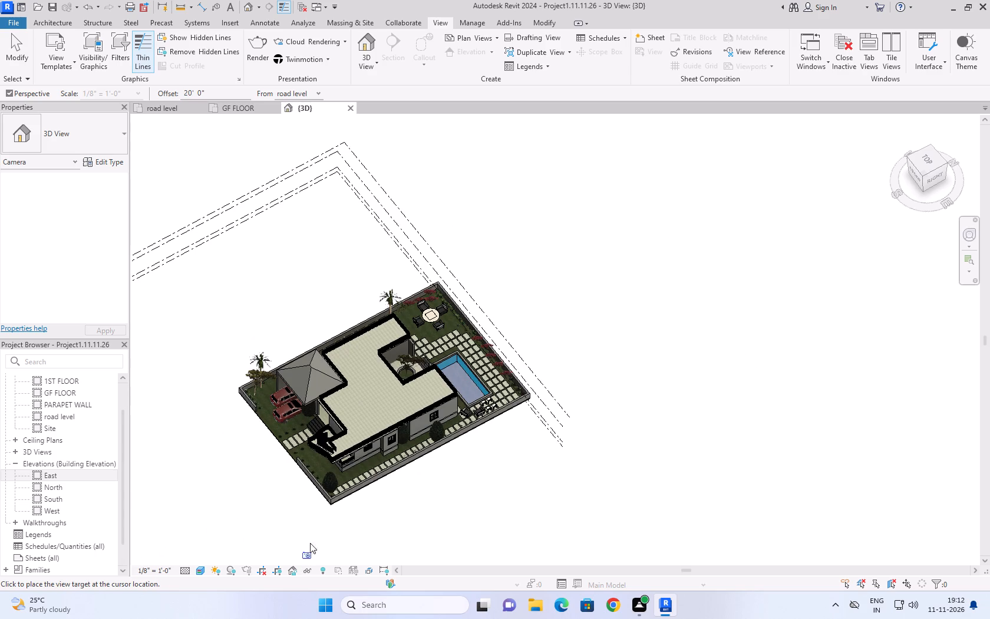
left_click(461, 219)
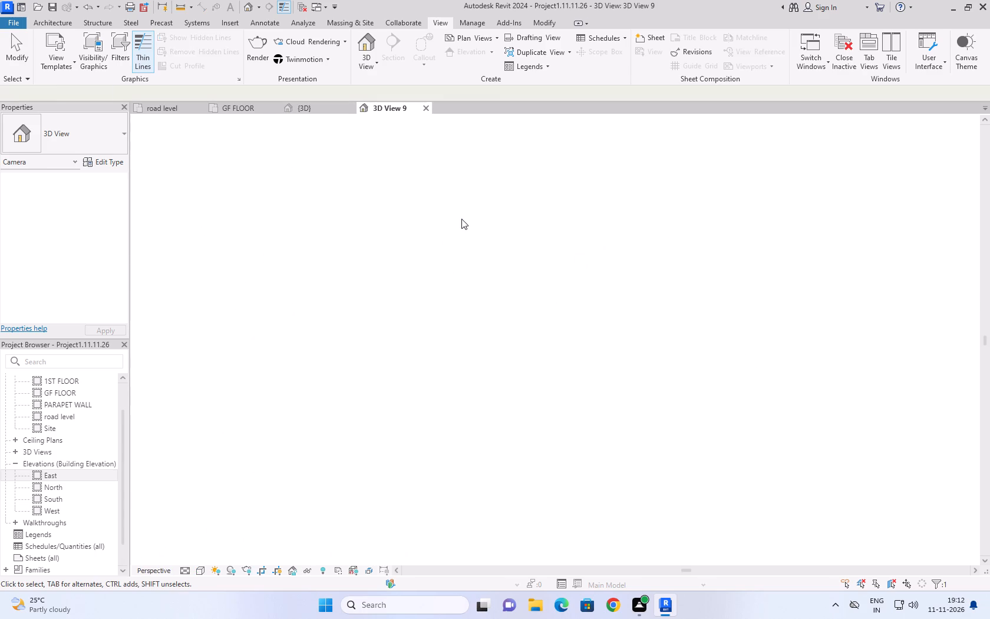
Enlarge the new camera view's crop region at the bottom and both sides so the whole house and plot fit inside.
right_click_drag(585, 186, 562, 339, "shift")
scroll(583, 262, "down", 5)
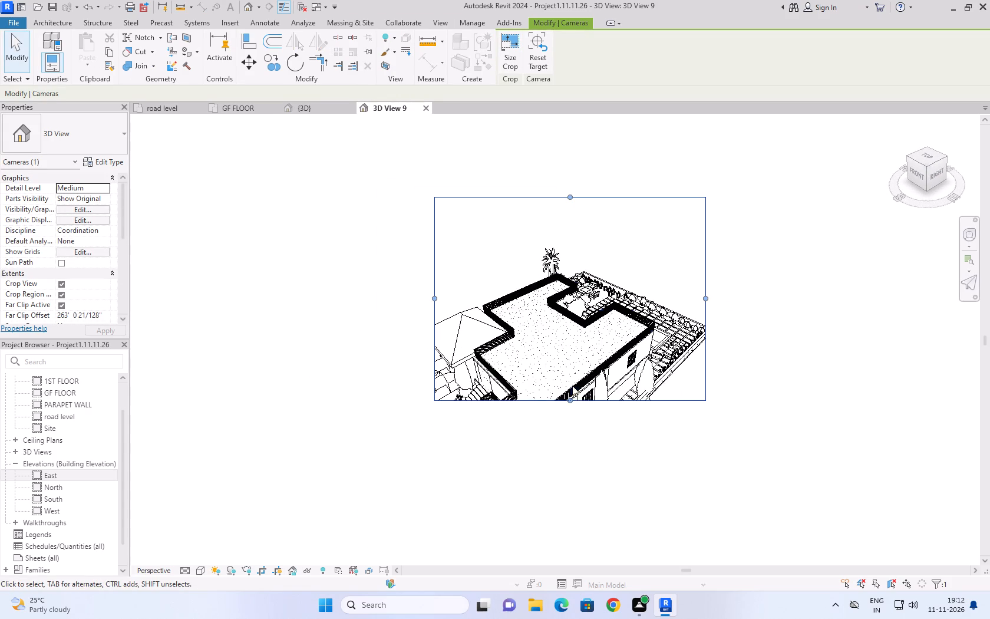
left_click_drag(570, 400, 564, 488)
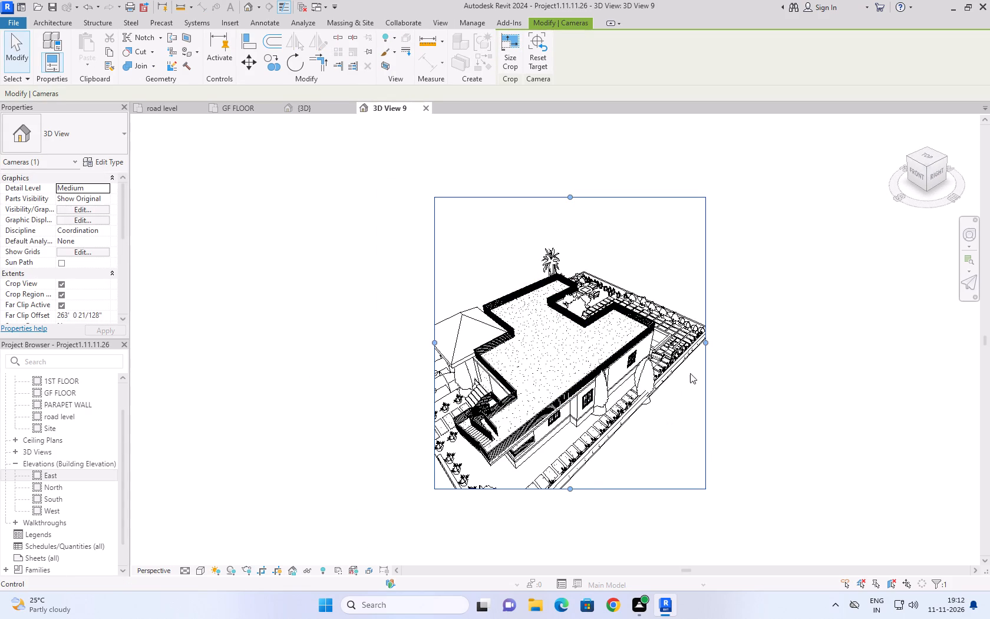
left_click_drag(702, 342, 781, 344)
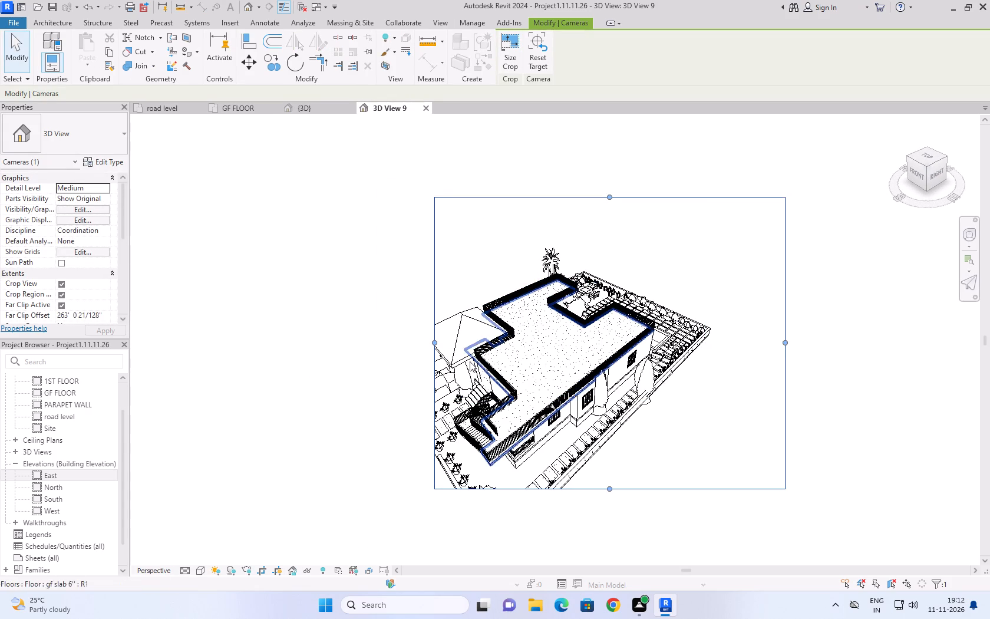
left_click_drag(434, 345, 334, 357)
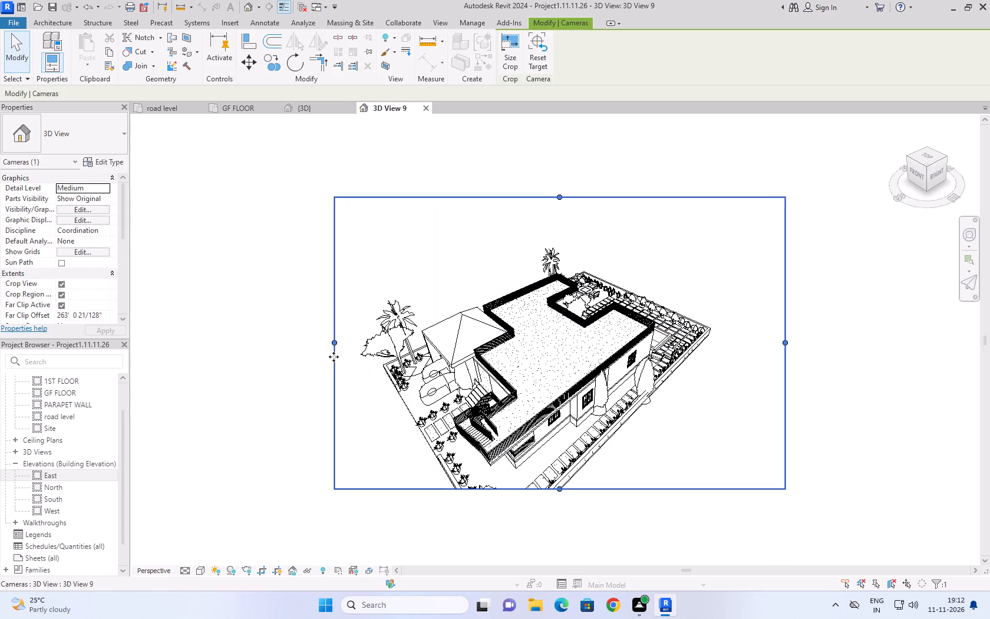
left_click_drag(560, 491, 553, 556)
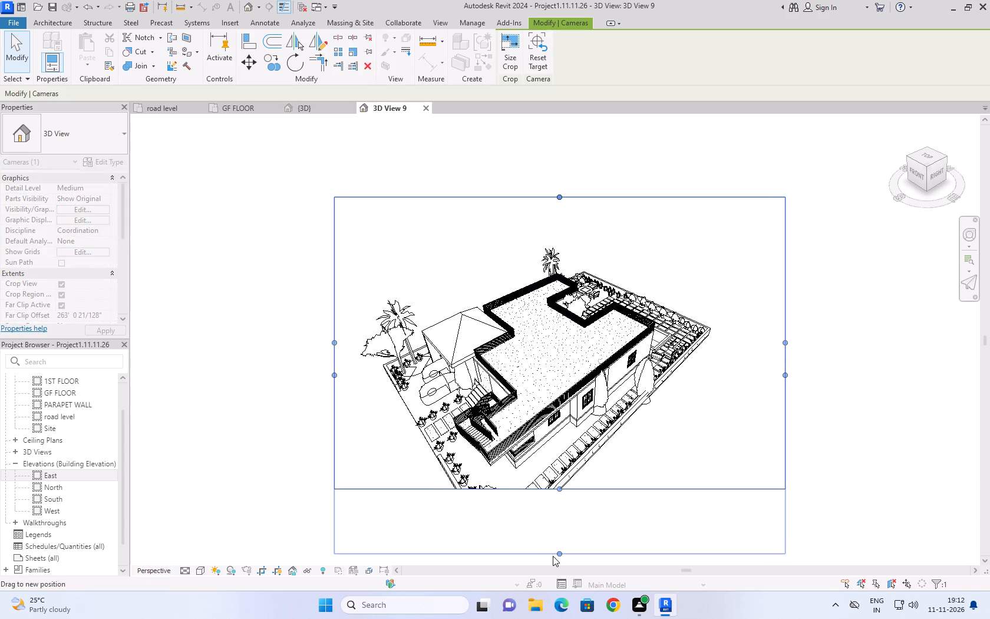
Orbit the camera to a raised angle over the front-right corner, framing the roof, carport, garden and stepping-stone path.
middle_click_drag(595, 499, 590, 436)
scroll(590, 436, "down", 1)
middle_click_drag(590, 436, 555, 291)
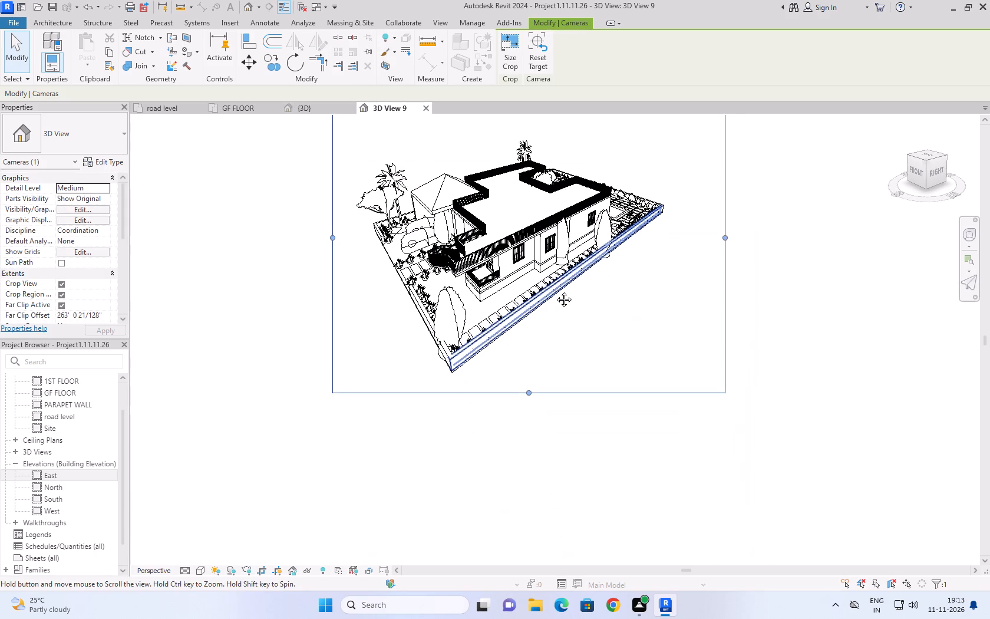
middle_click_drag(555, 291, 566, 337)
right_click_drag(621, 355, 615, 450, "shift")
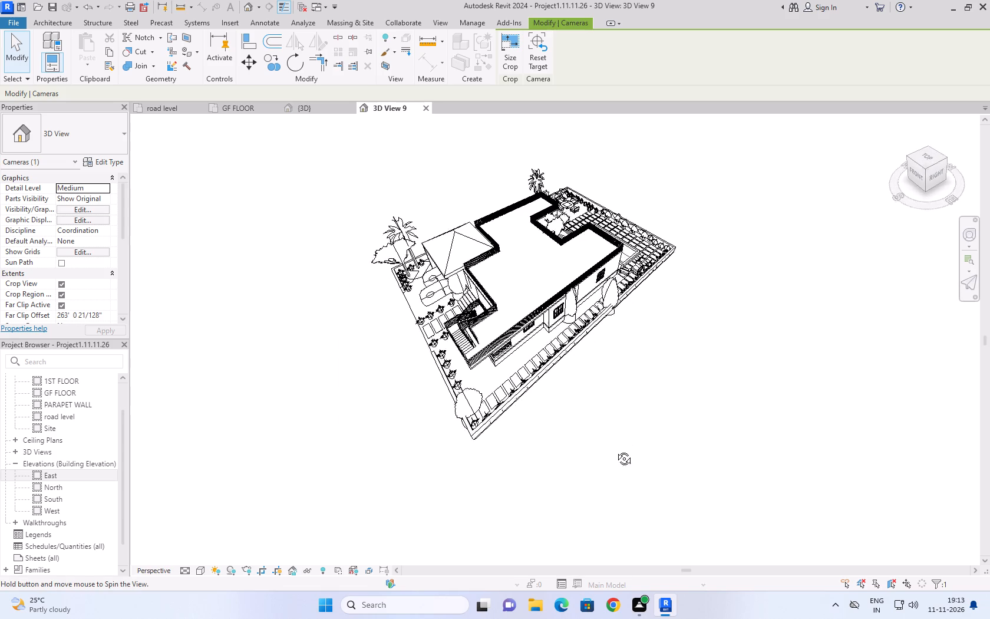
right_click_drag(615, 450, 616, 455, "shift")
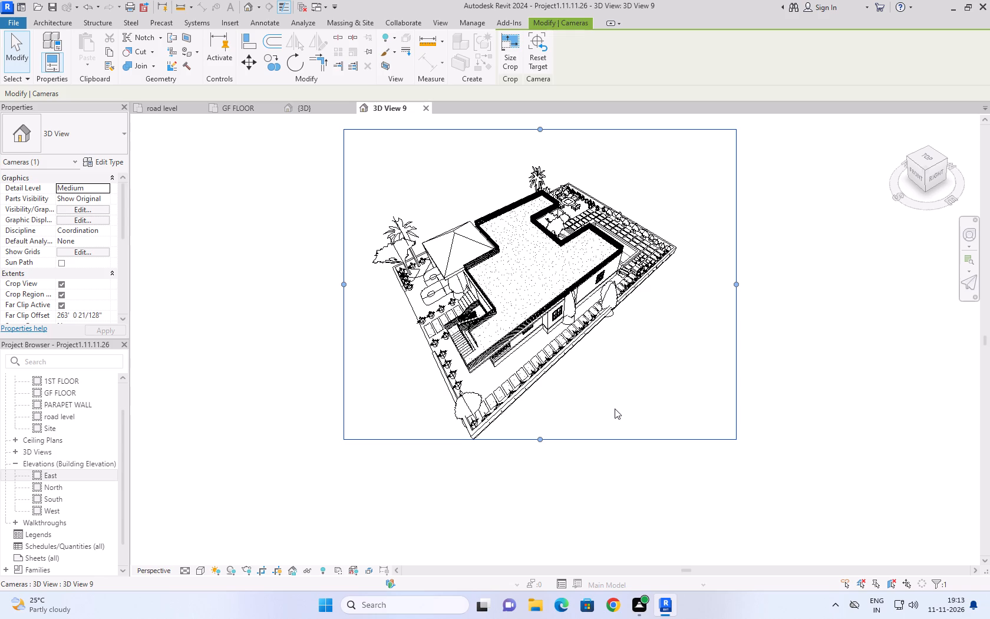
left_click(199, 275)
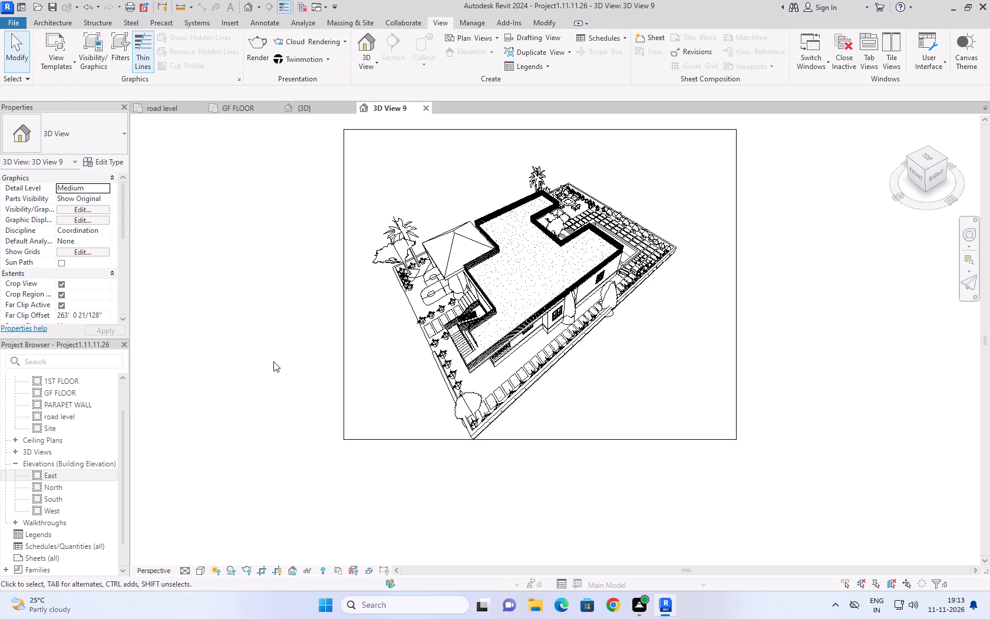
left_click(550, 436)
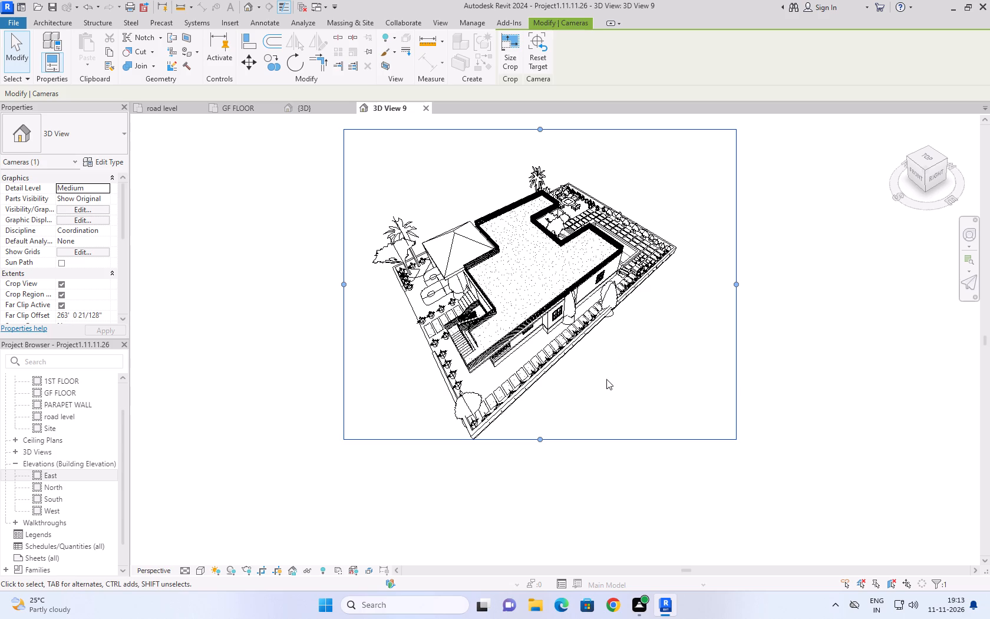
right_click_drag(606, 379, 573, 391, "shift")
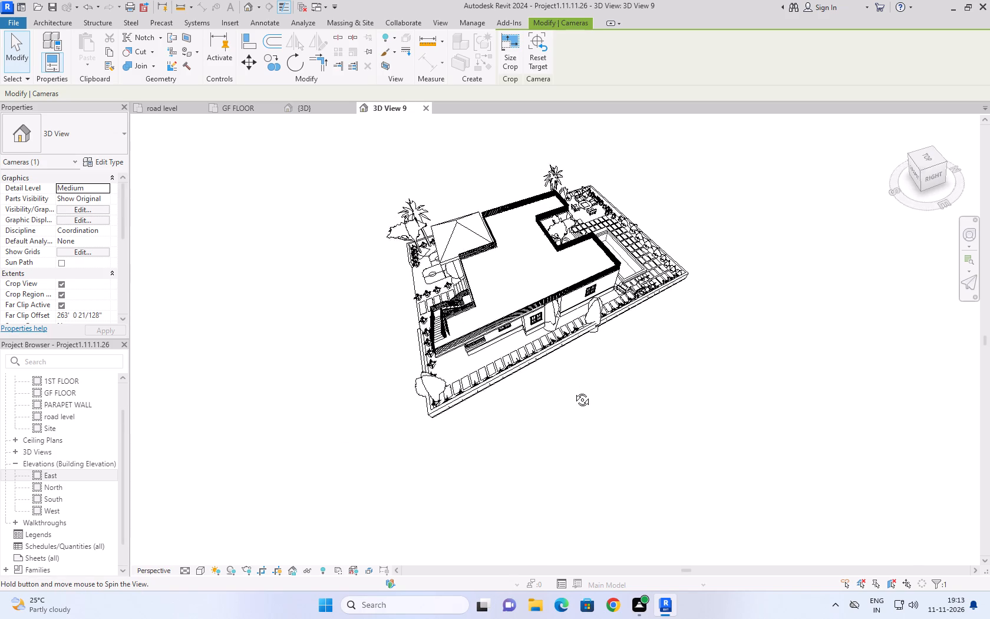
right_click_drag(573, 391, 598, 397, "shift")
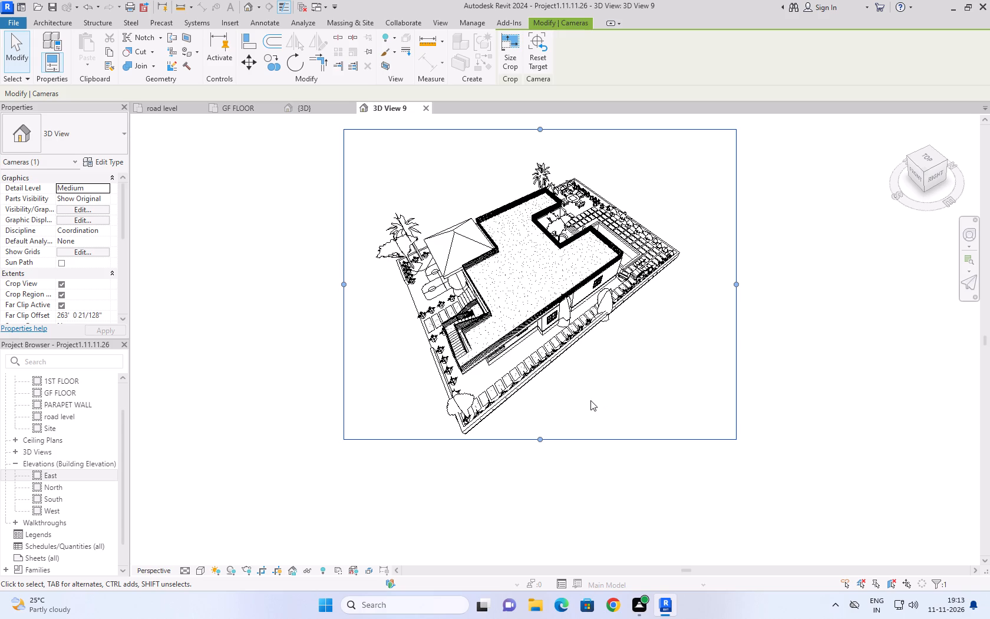
Configure the rendering settings to Medium quality and printer resolution at 150 DPI.
type("RR")
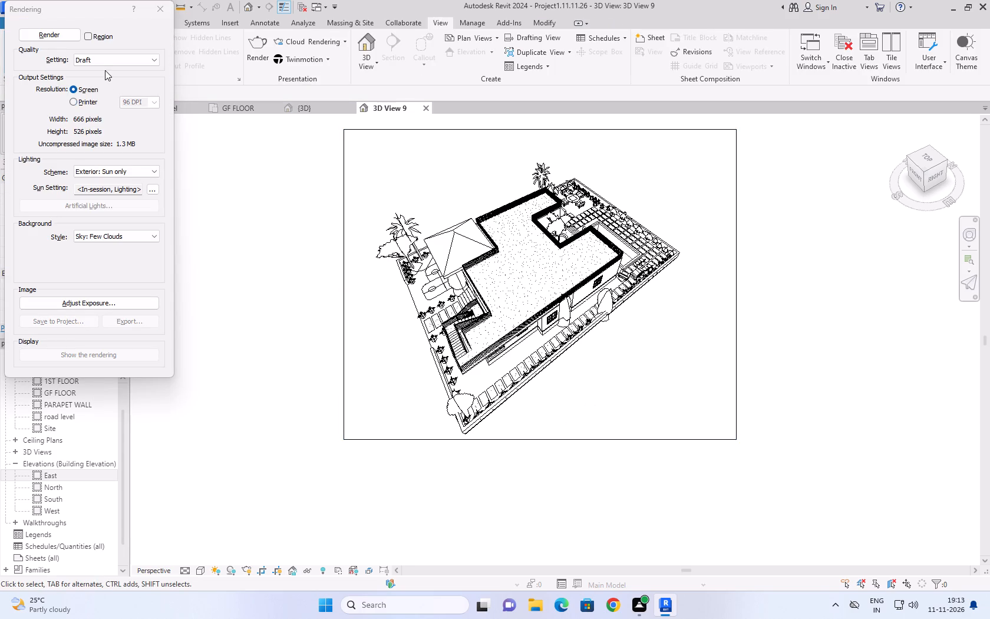
left_click(105, 61)
left_click(101, 80)
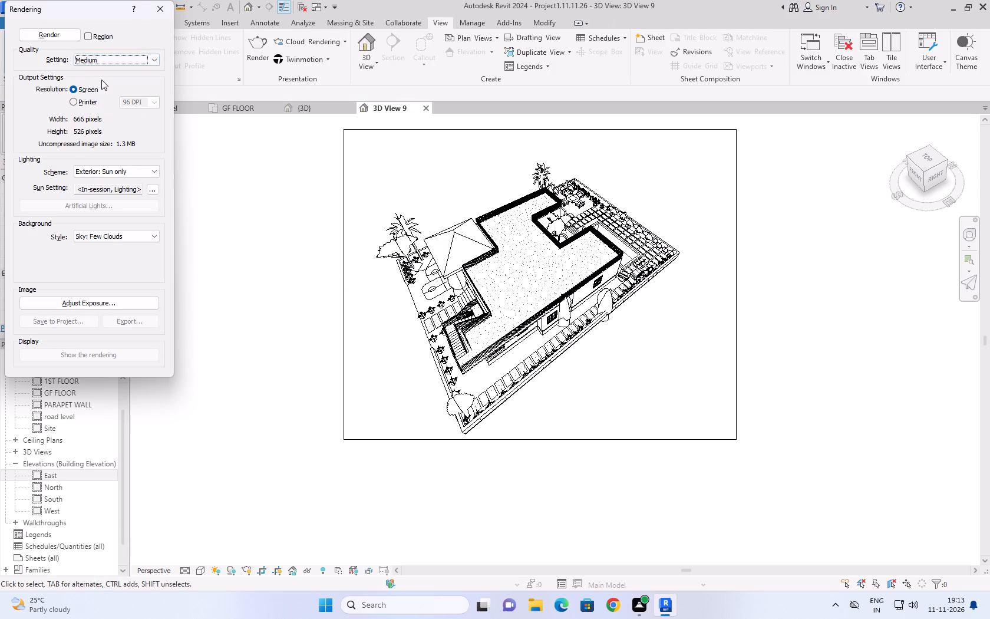
left_click(80, 102)
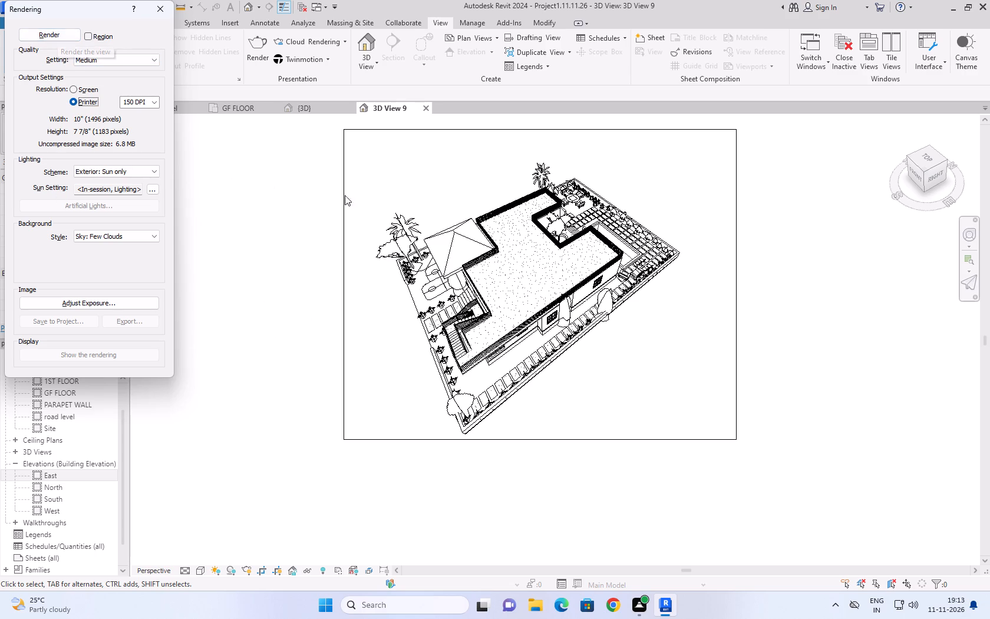
left_click(158, 11)
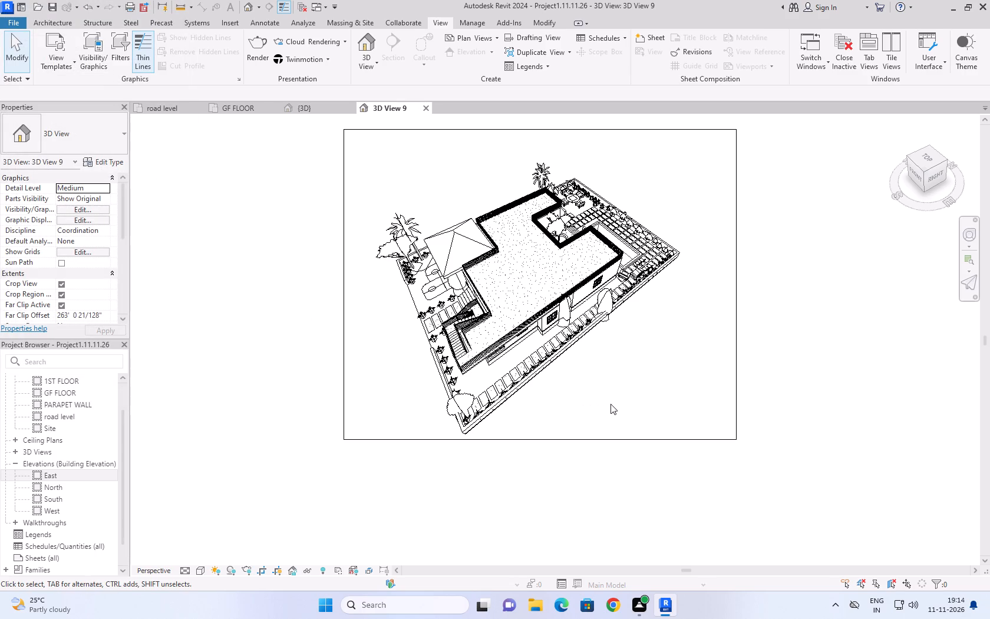
Turn the camera further towards the house's right side with the pool, render the perspective view, and close the rendering settings.
right_click_drag(614, 402, 590, 401, "shift")
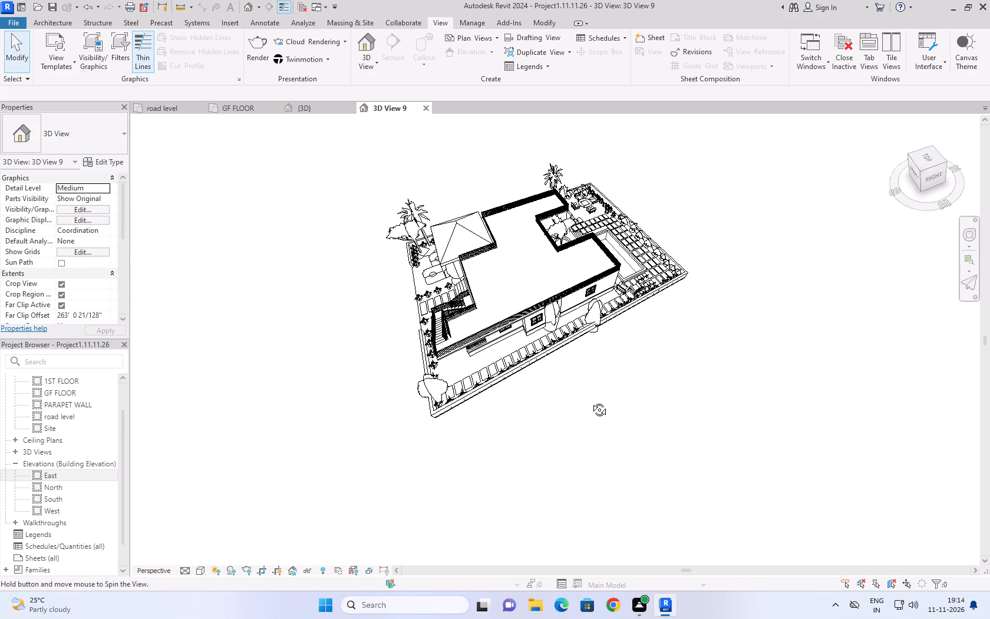
right_click_drag(590, 401, 584, 413, "shift")
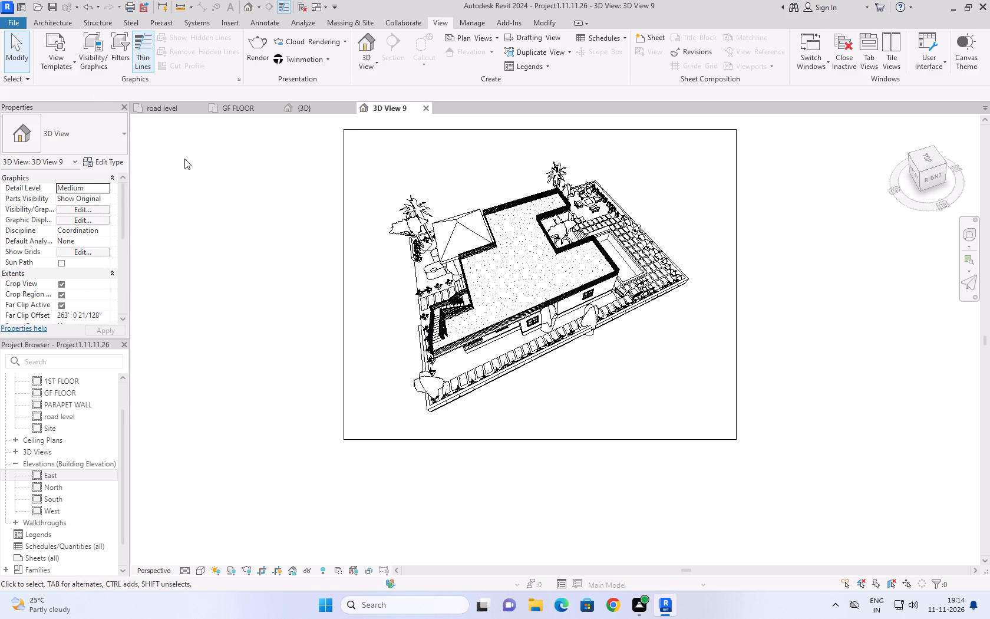
type("RR")
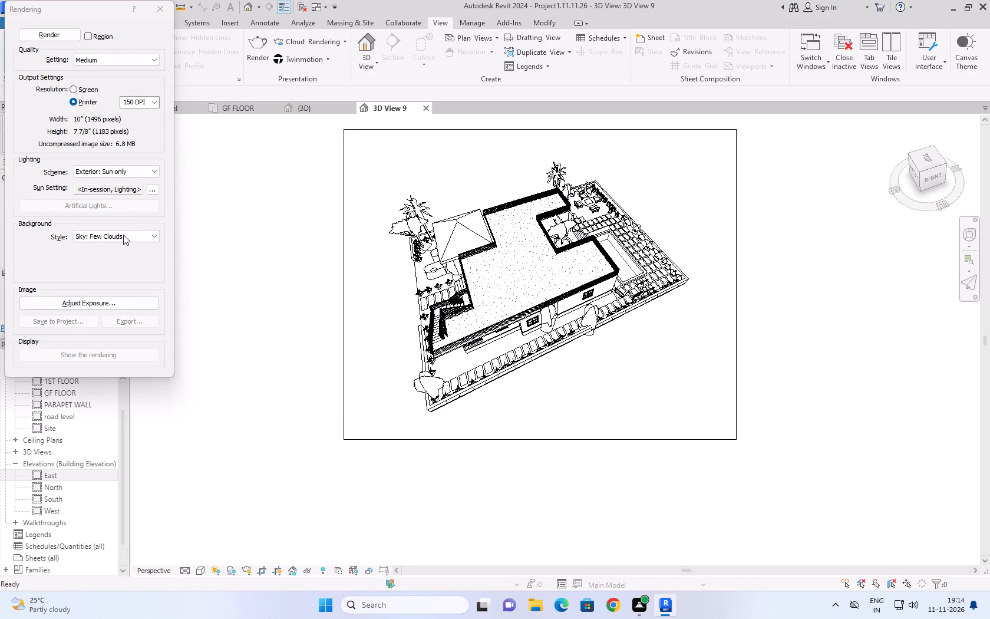
left_click(57, 36)
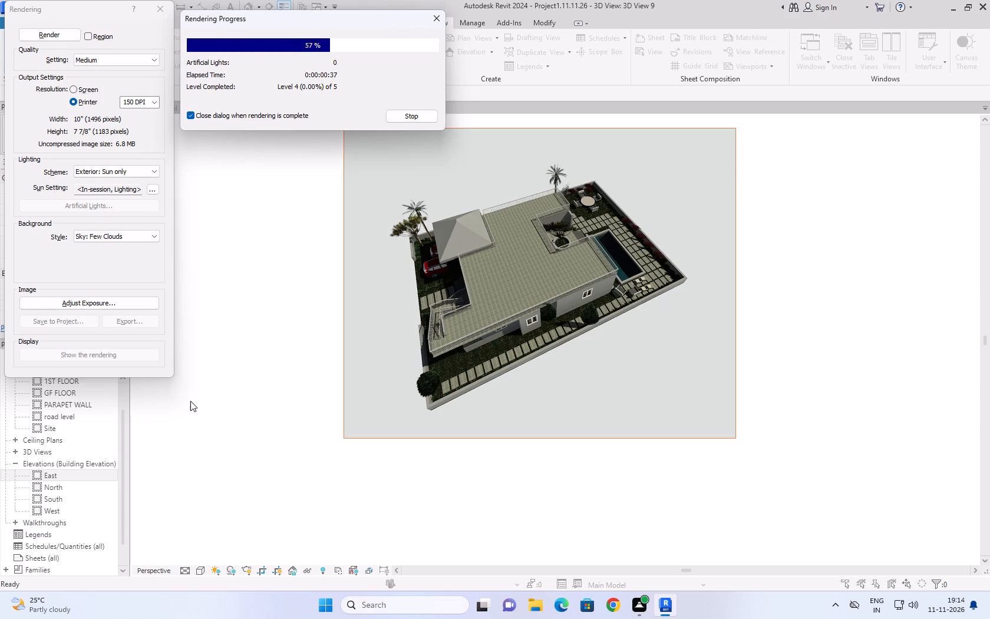
left_click(672, 612)
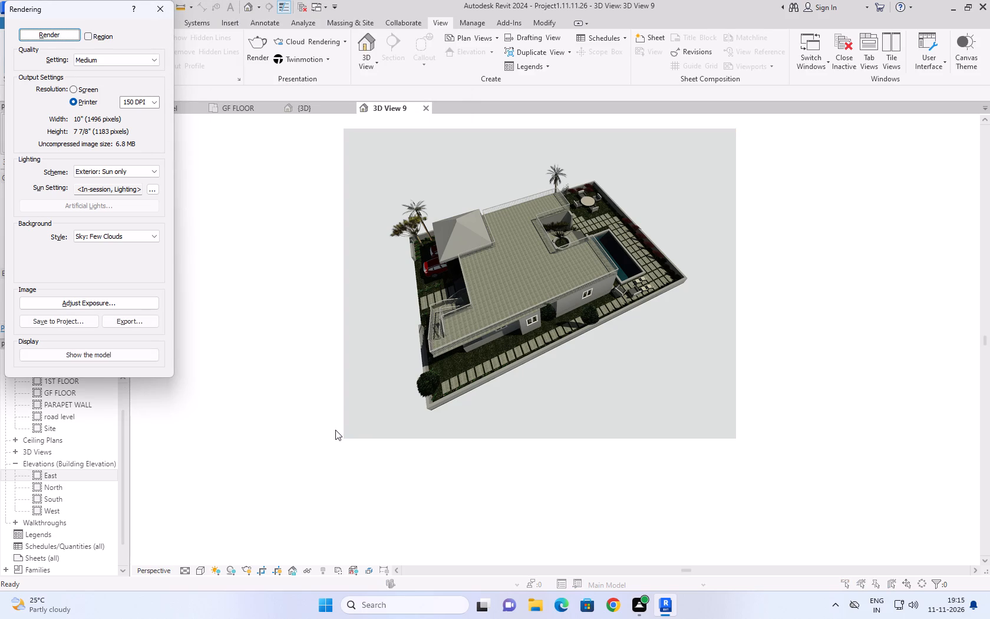
left_click(154, 7)
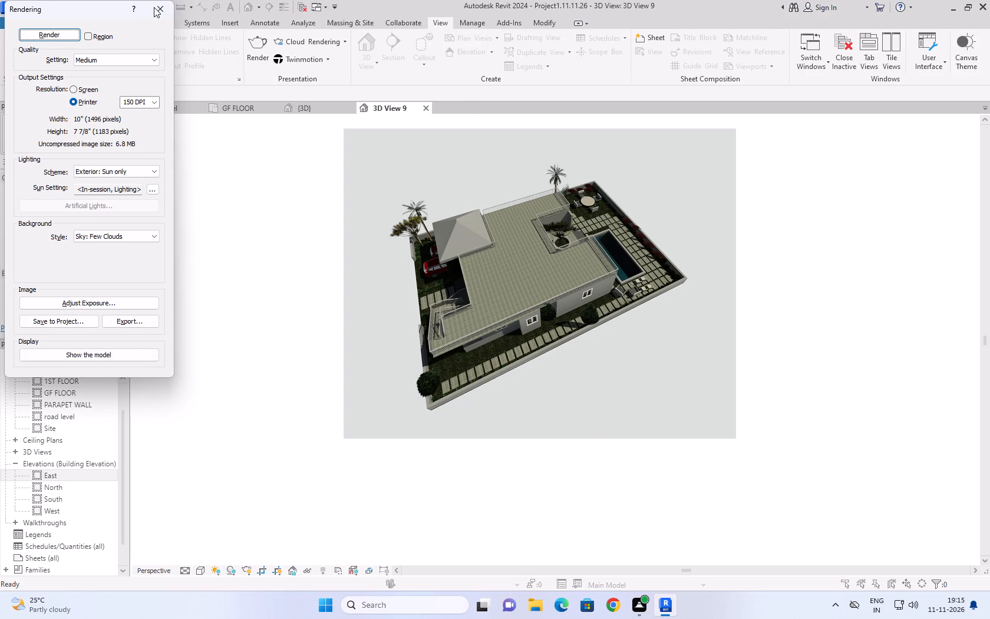
left_click(301, 381)
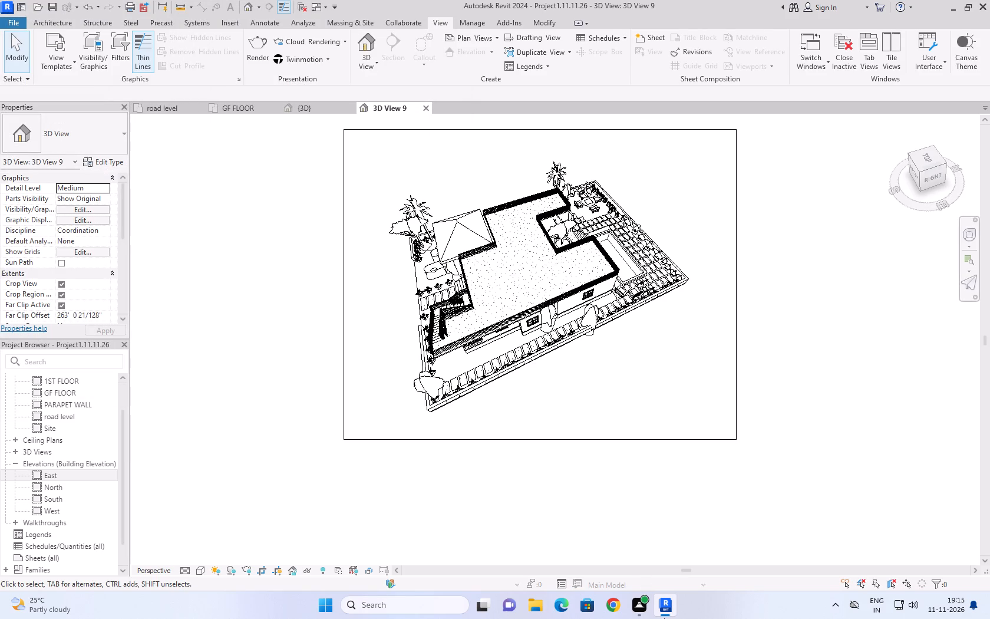
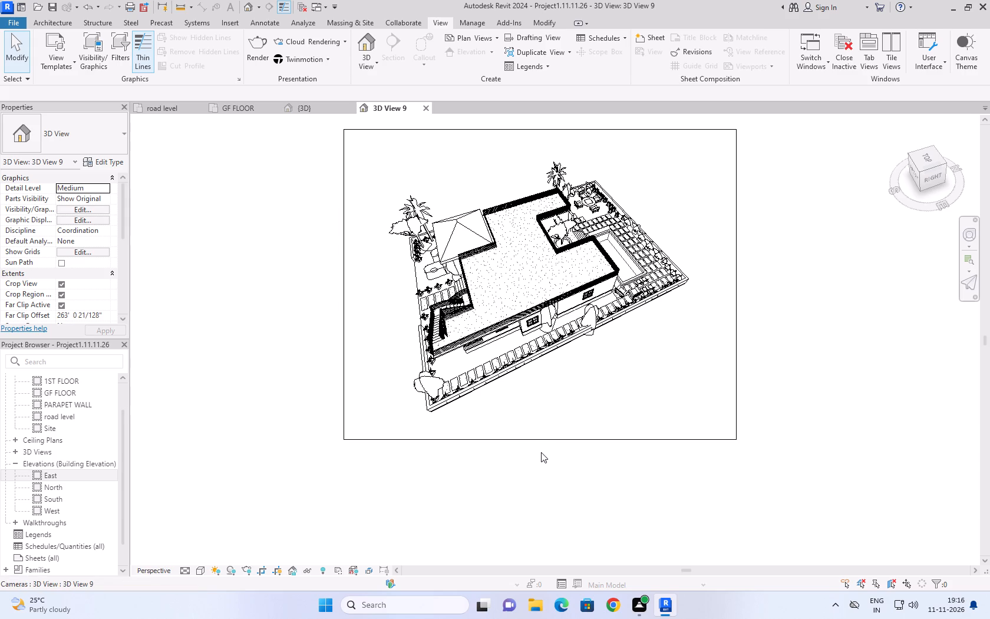
Examine how the perspective camera view frames the house, garden, pool and stepping-stone path within its crop region.
scroll(511, 368, "up", 4)
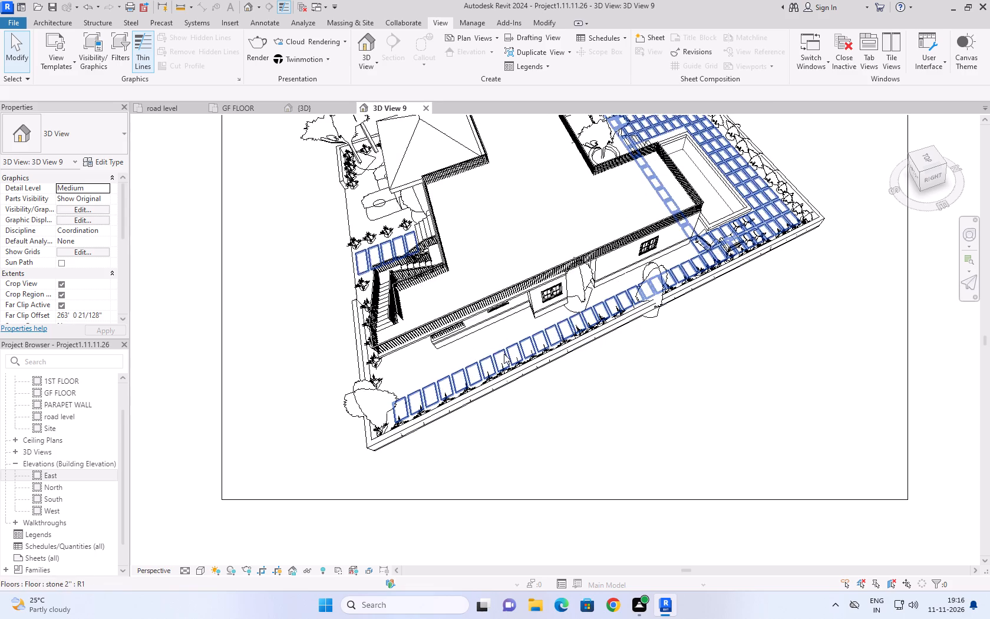
middle_click_drag(296, 264, 425, 381)
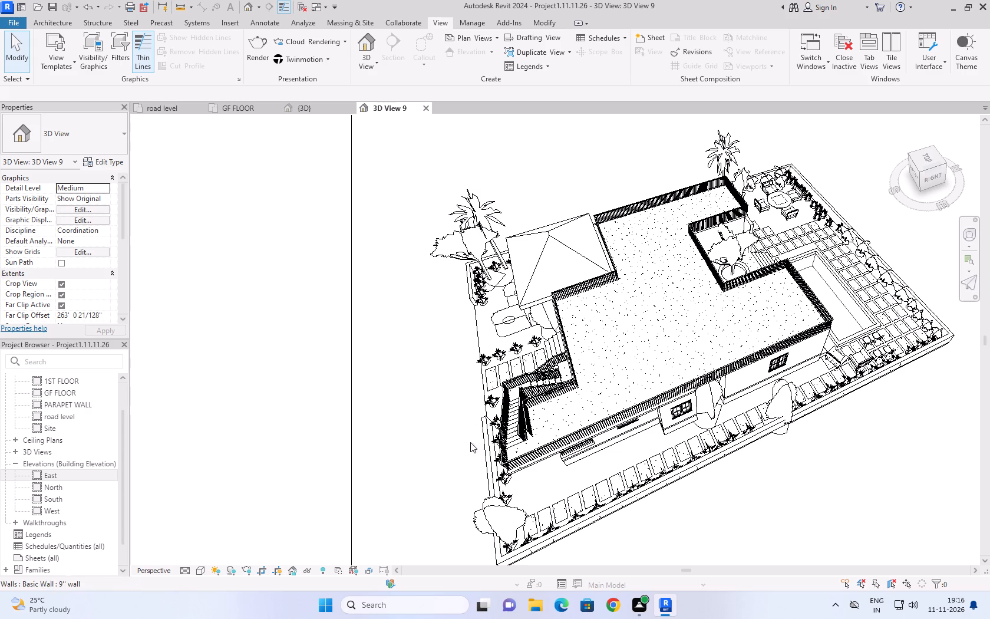
scroll(470, 335, "down", 4)
scroll(447, 440, "up", 1)
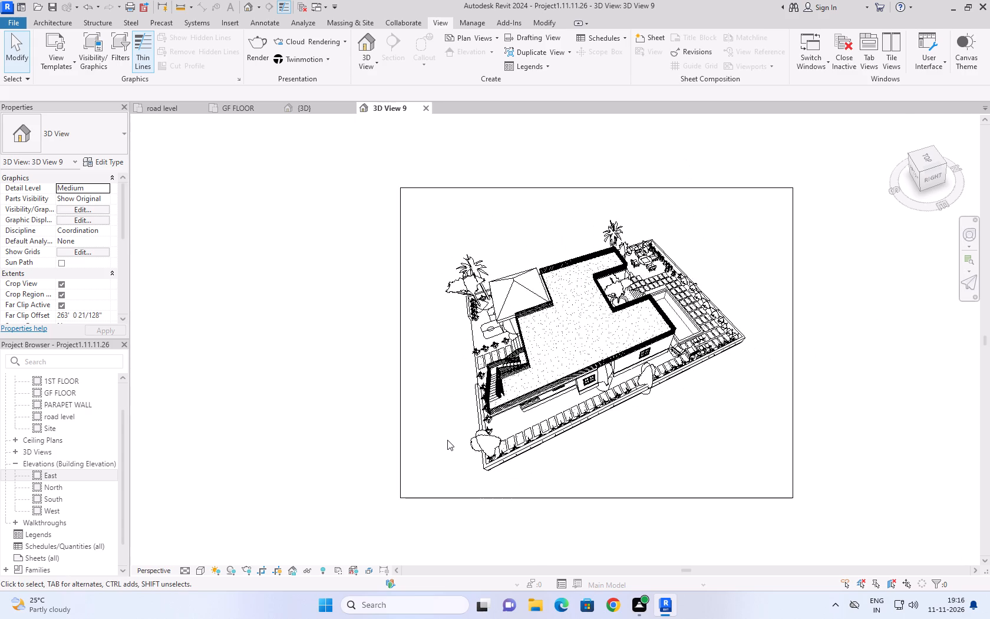
scroll(447, 440, "up", 1)
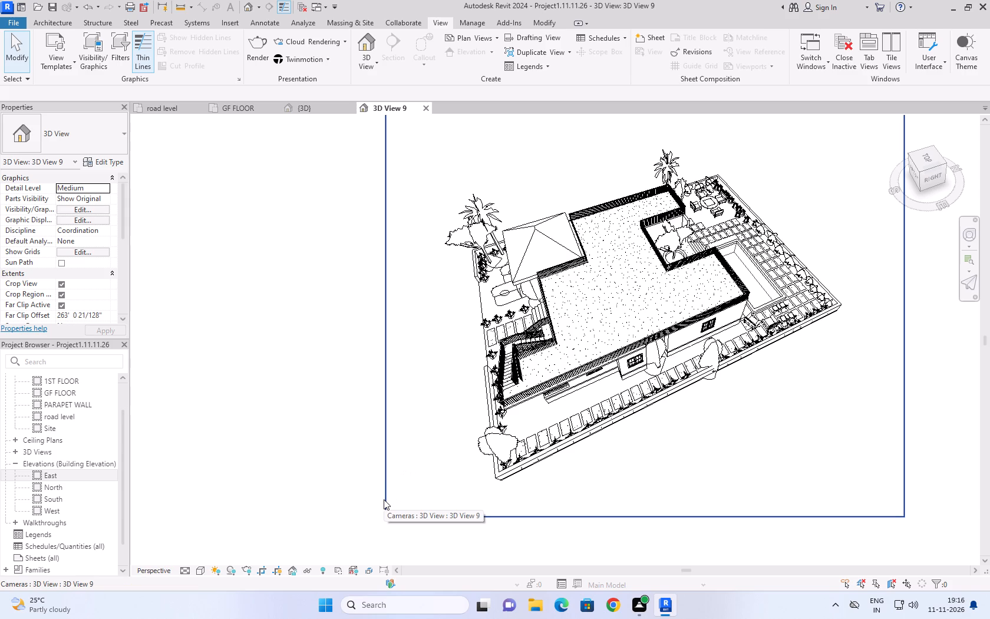
scroll(475, 438, "down", 2)
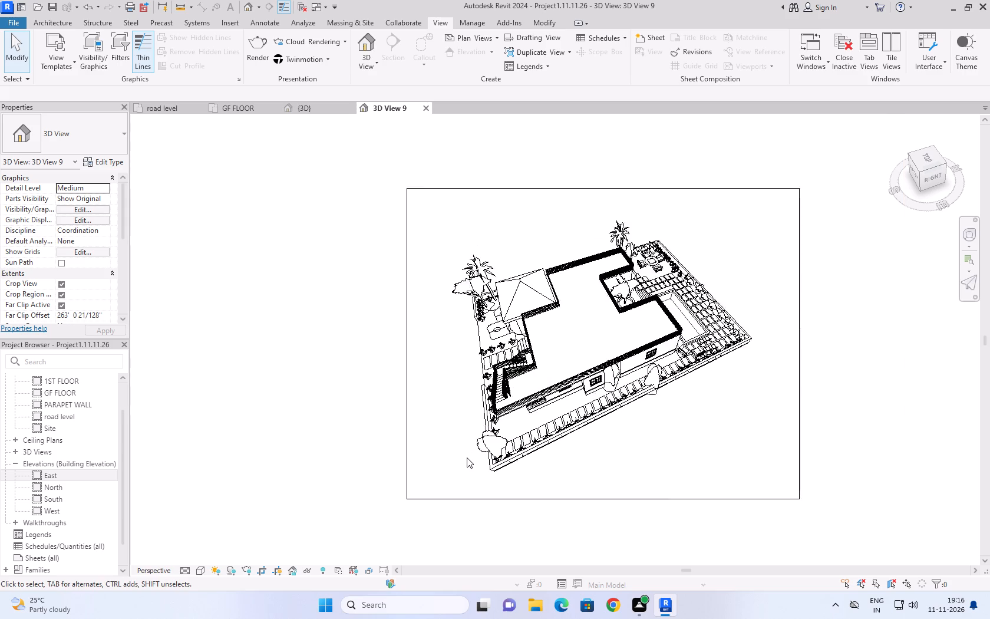
scroll(467, 457, "down", 1)
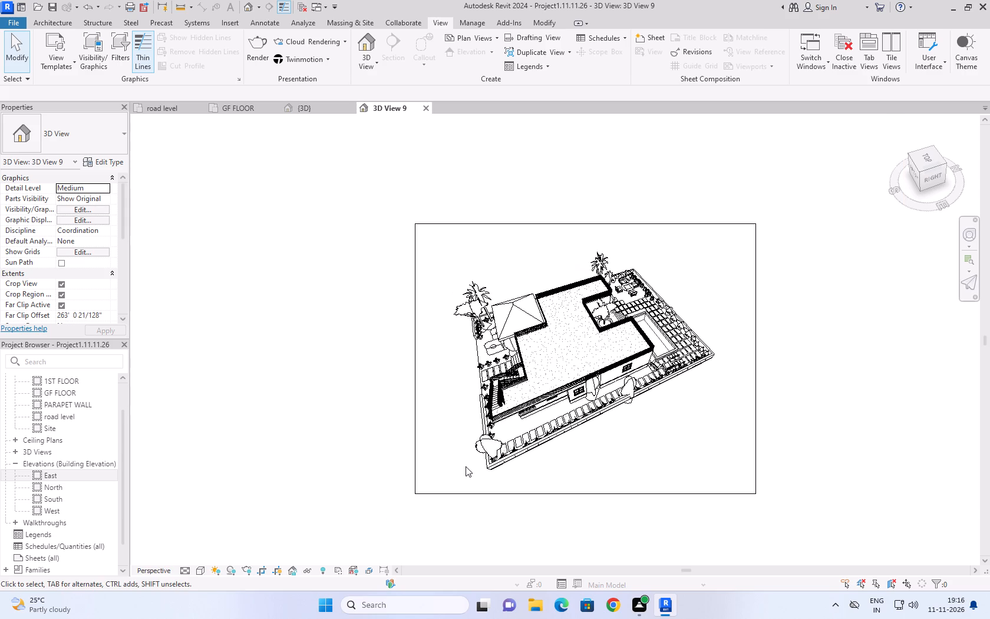
scroll(466, 466, "up", 3)
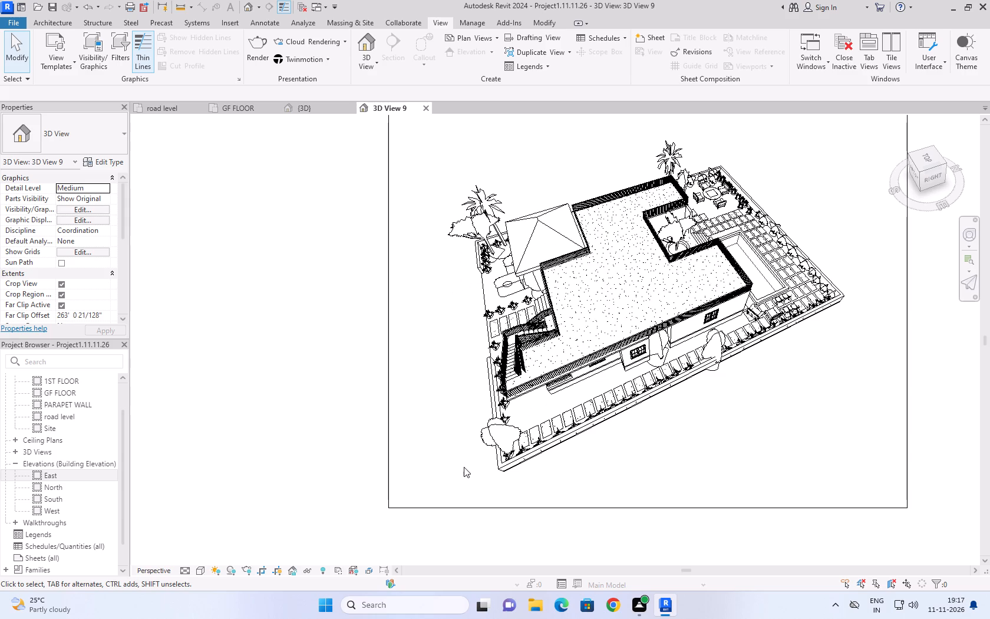
scroll(443, 368, "up", 1)
middle_click_drag(443, 365, 393, 415)
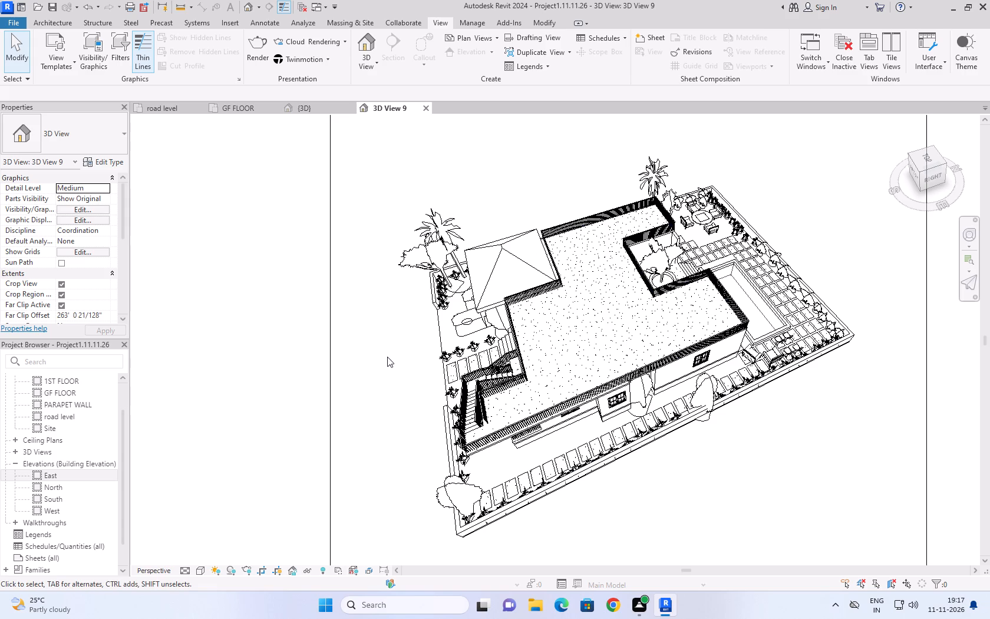
Tighten the perspective view's crop region by moving its top and left edges slightly inward towards the house and plot.
scroll(425, 308, "down", 5)
scroll(353, 412, "down", 1)
left_click(391, 231)
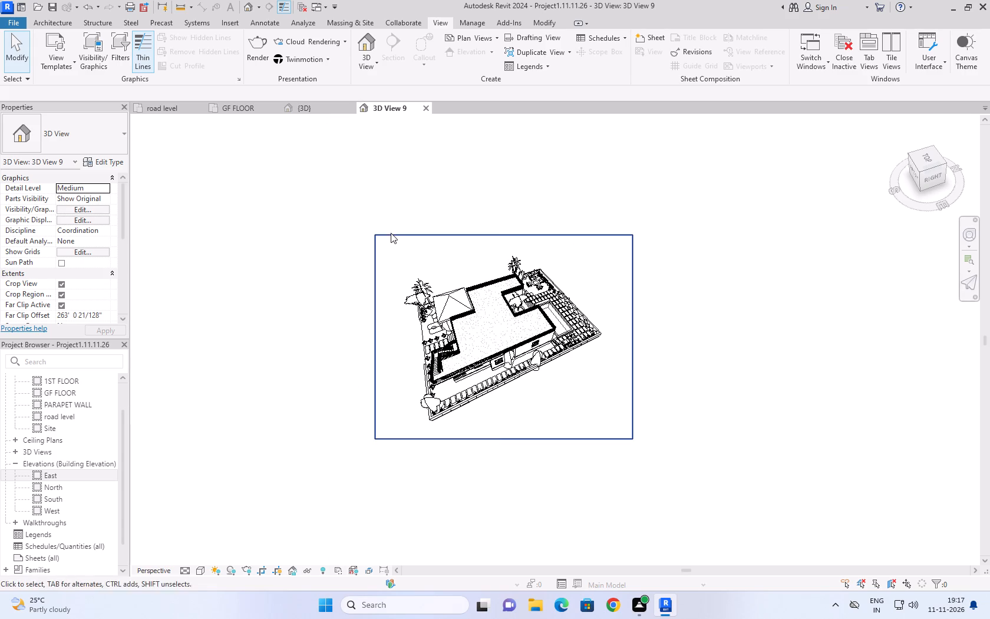
left_click(391, 236)
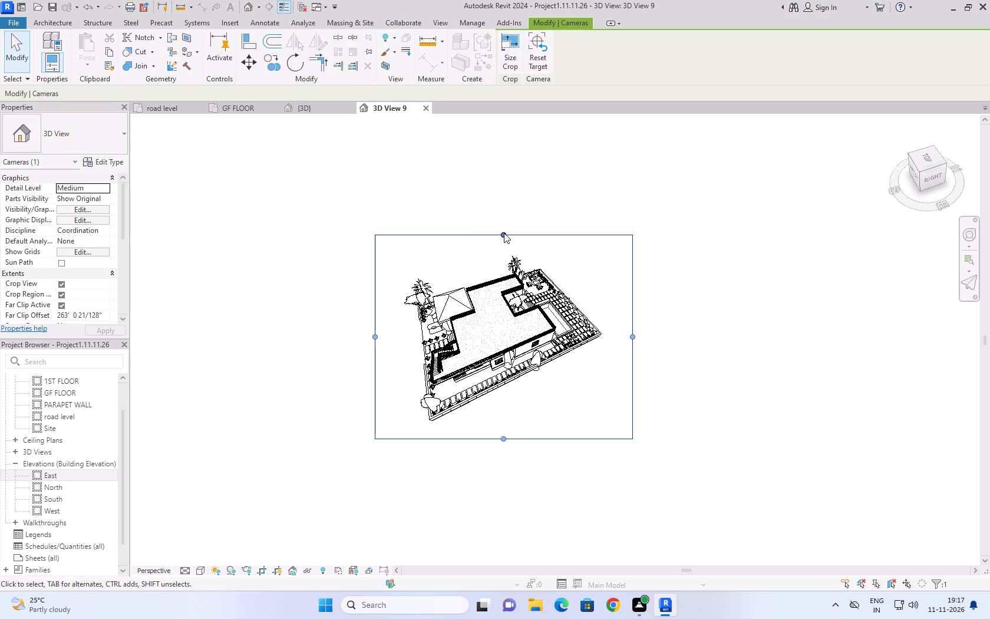
left_click_drag(504, 233, 505, 245)
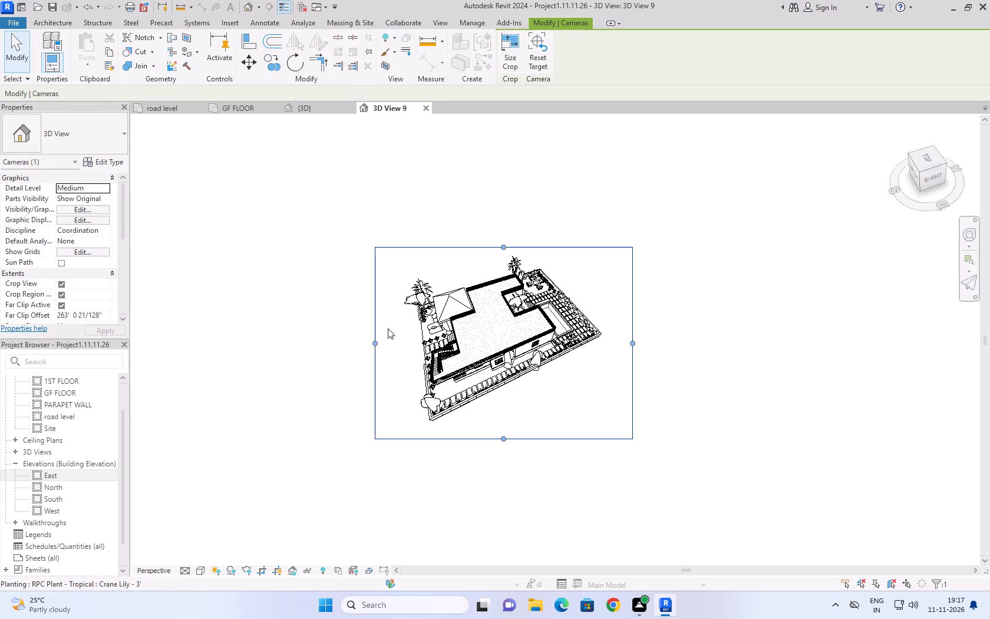
left_click_drag(376, 341, 390, 347)
left_click(308, 327)
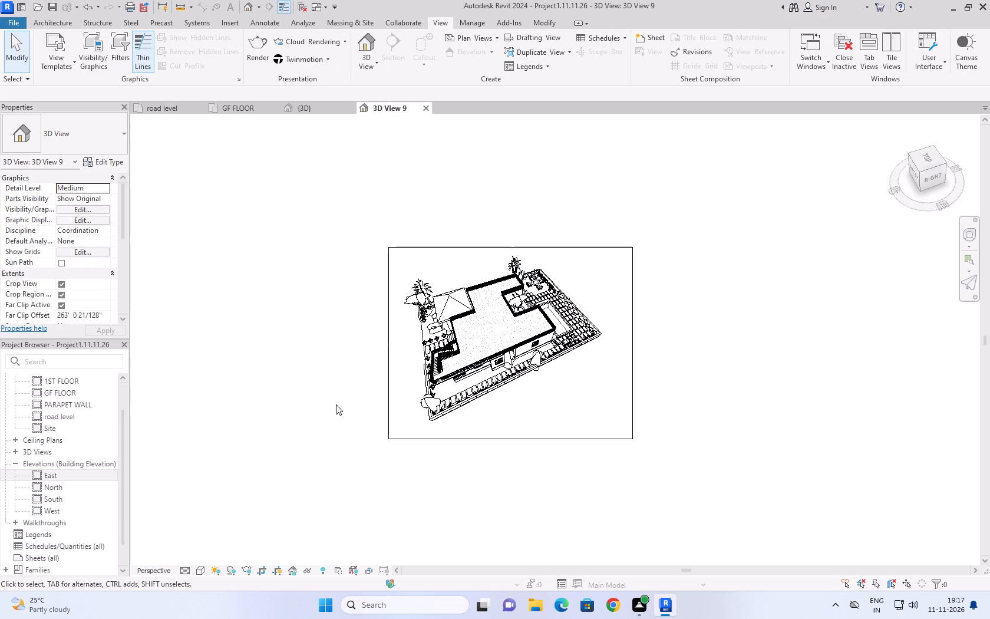
scroll(352, 388, "up", 3)
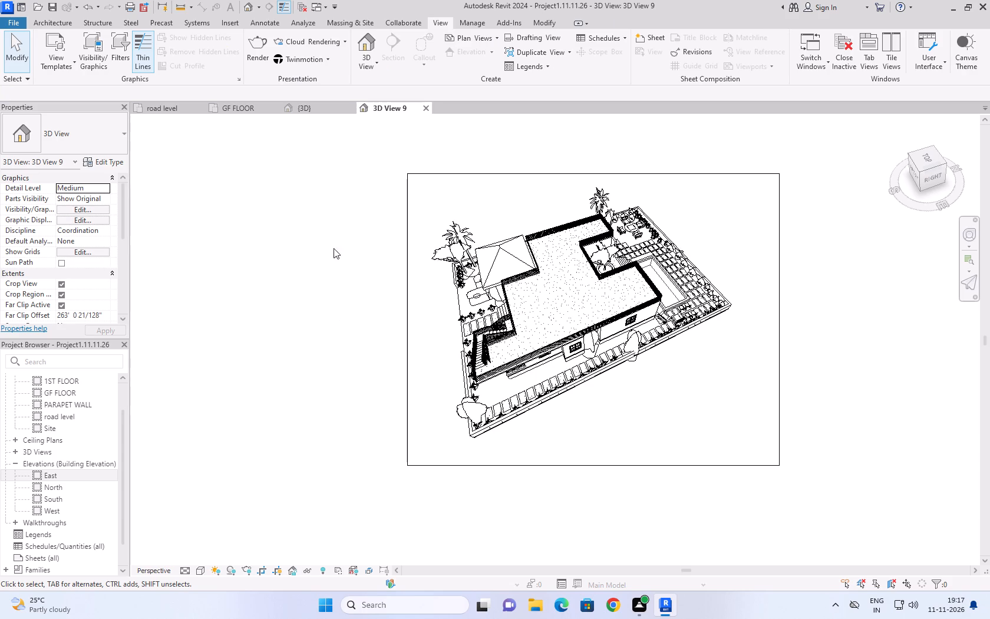
Switch to the {3D} view and examine the rear garden seating area, the pool and the overall landscaped house.
left_click(323, 117)
left_click(322, 108)
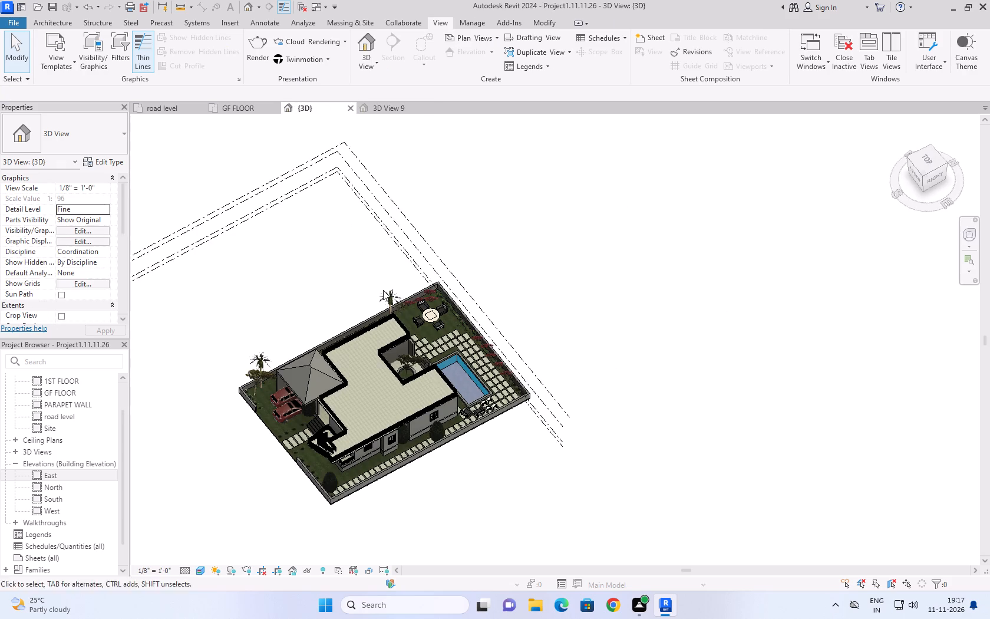
scroll(276, 442, "up", 4)
scroll(605, 182, "up", 6)
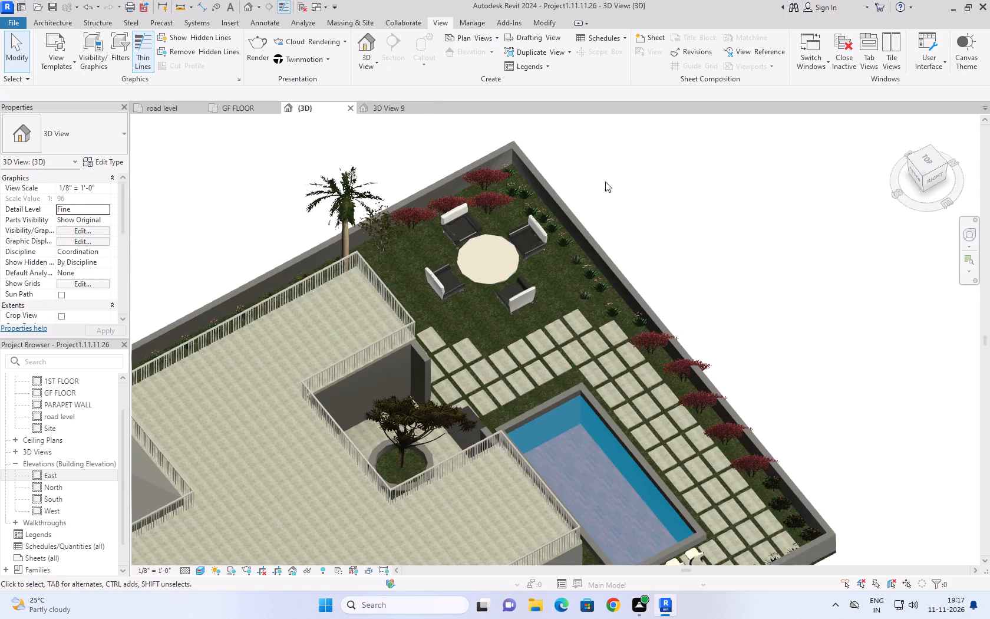
scroll(605, 182, "up", 2)
scroll(453, 288, "up", 5)
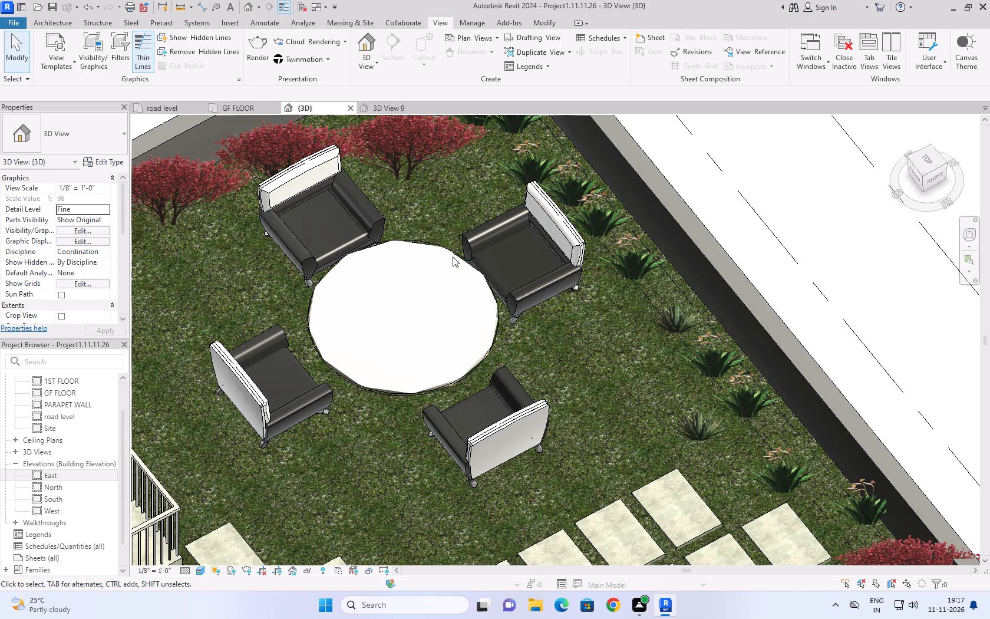
scroll(453, 256, "down", 5)
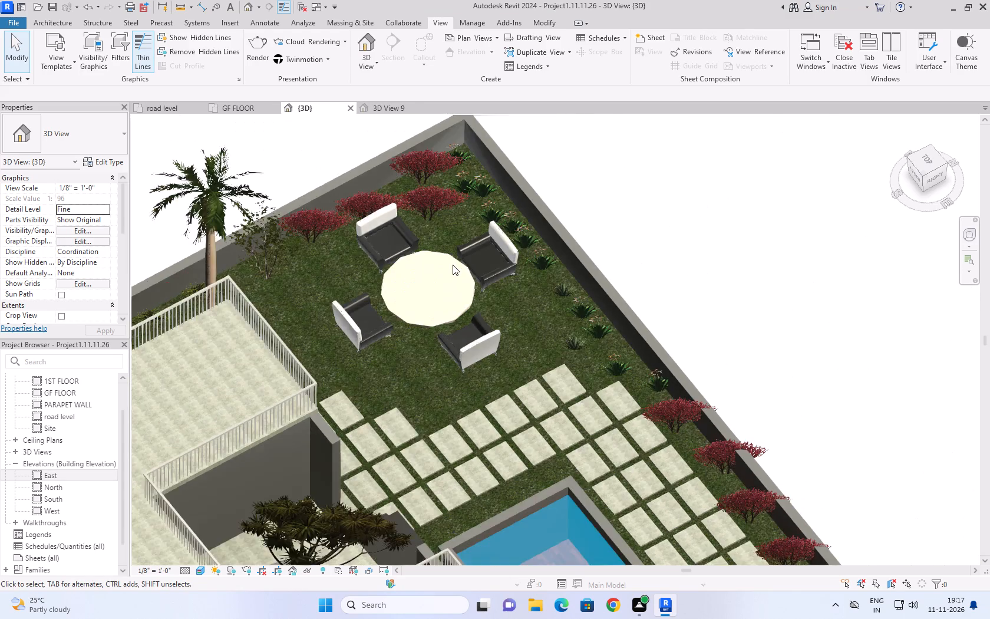
scroll(453, 265, "down", 11)
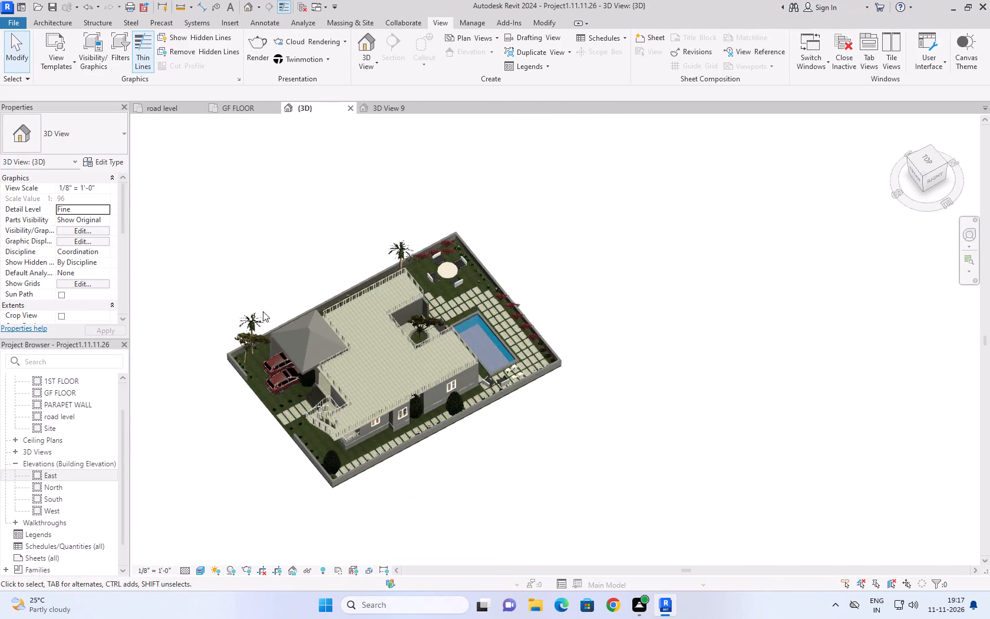
Switch to the GF FLOOR plan view.
left_click(242, 104)
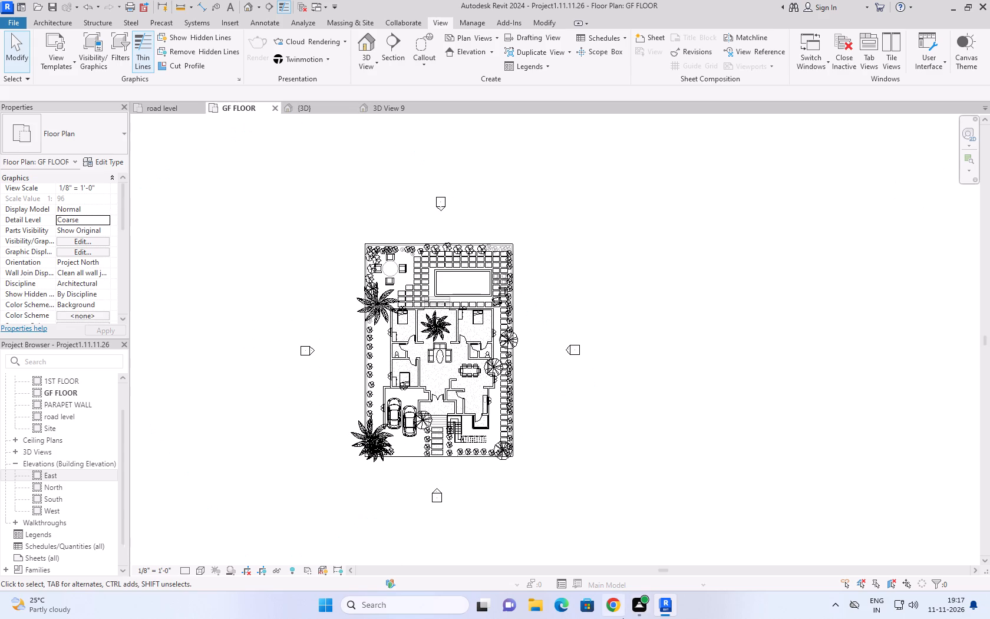
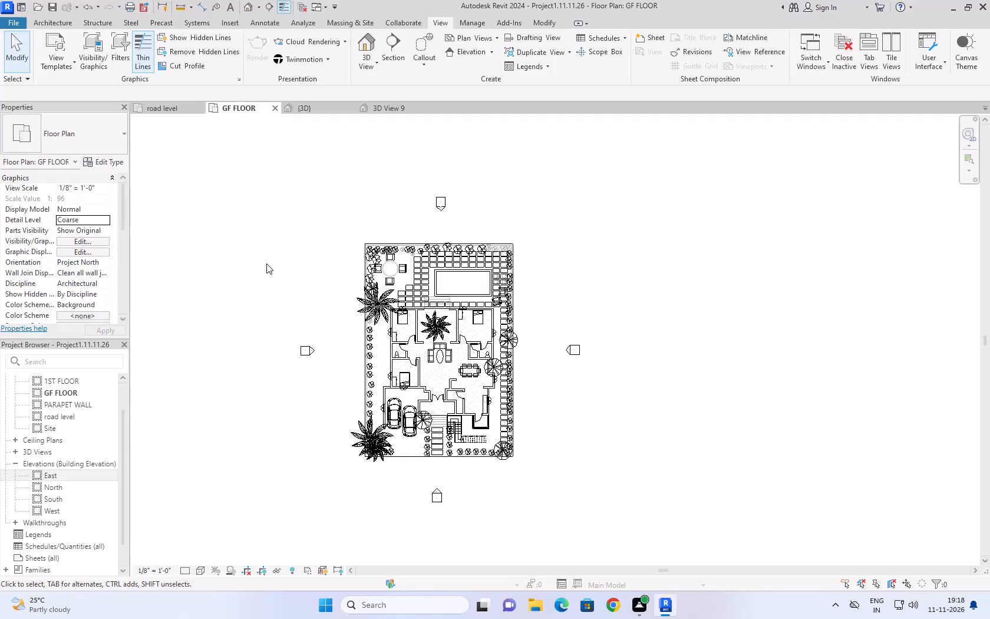
Switch to the {3D} view after checking the 3D View 9 perspective.
double_click(266, 264)
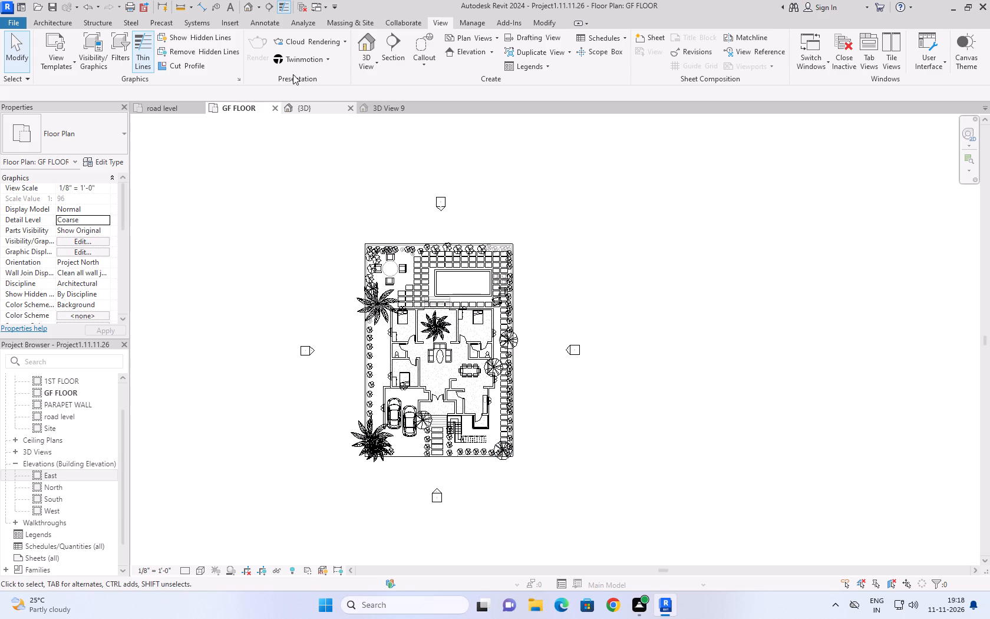
left_click(318, 113)
left_click(367, 107)
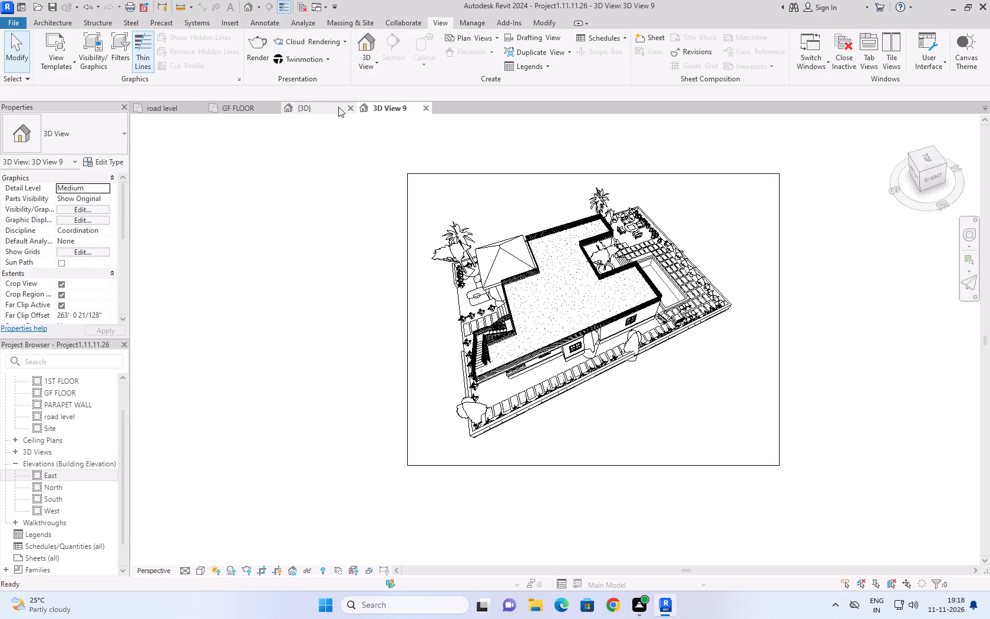
left_click(328, 107)
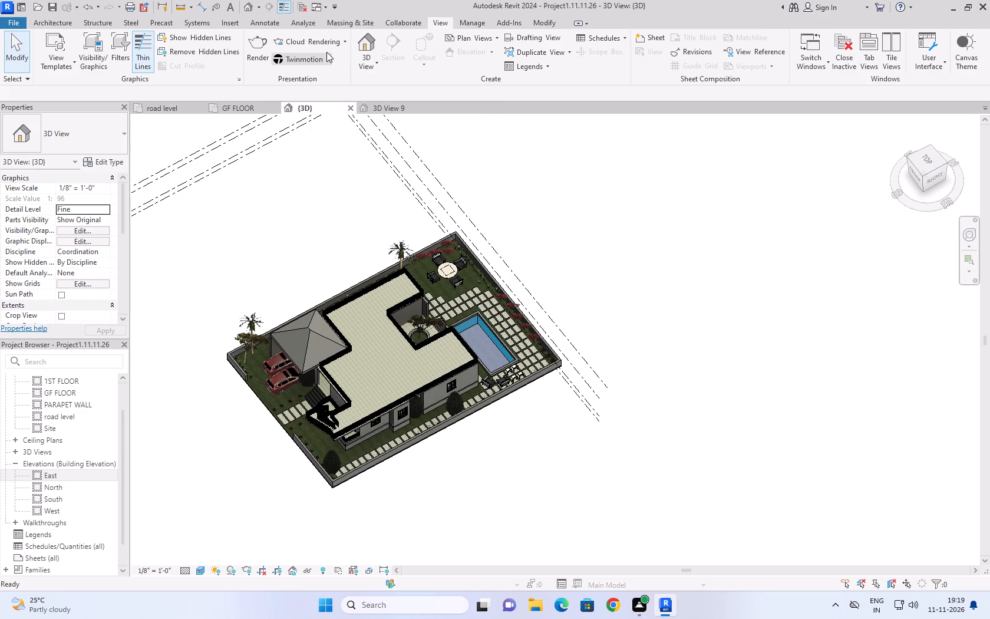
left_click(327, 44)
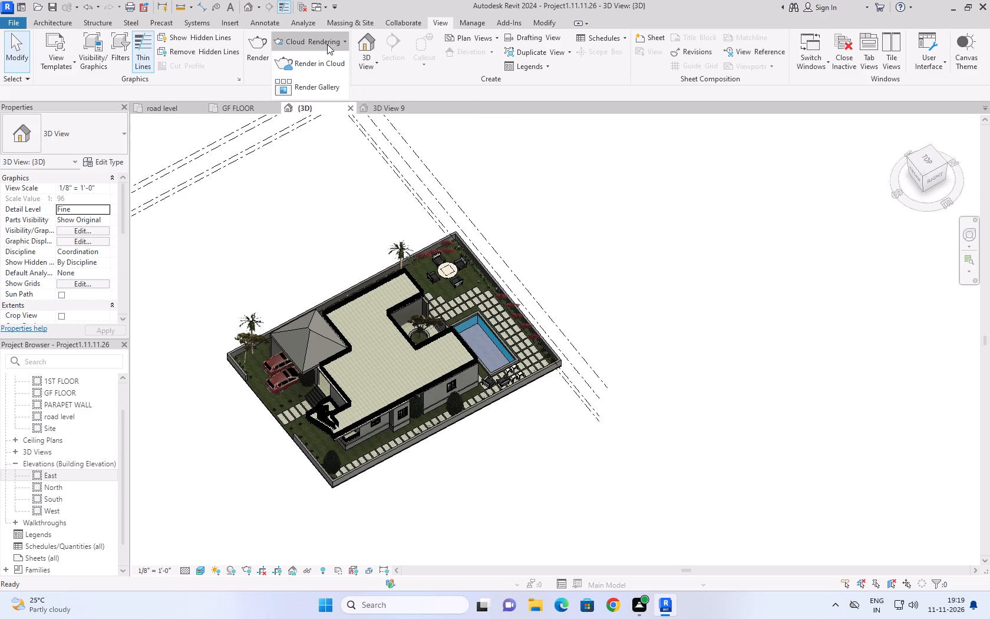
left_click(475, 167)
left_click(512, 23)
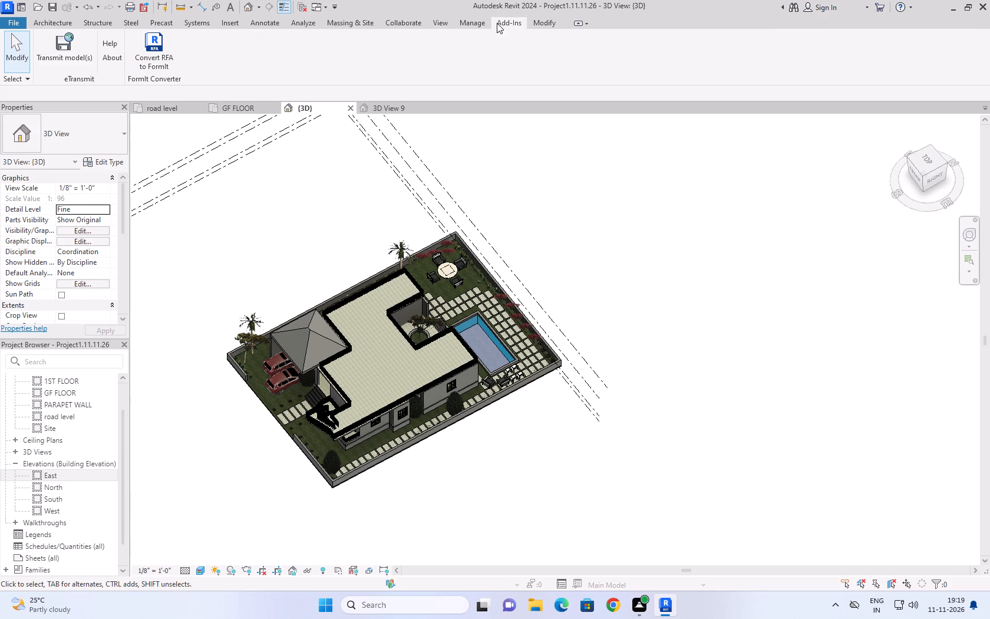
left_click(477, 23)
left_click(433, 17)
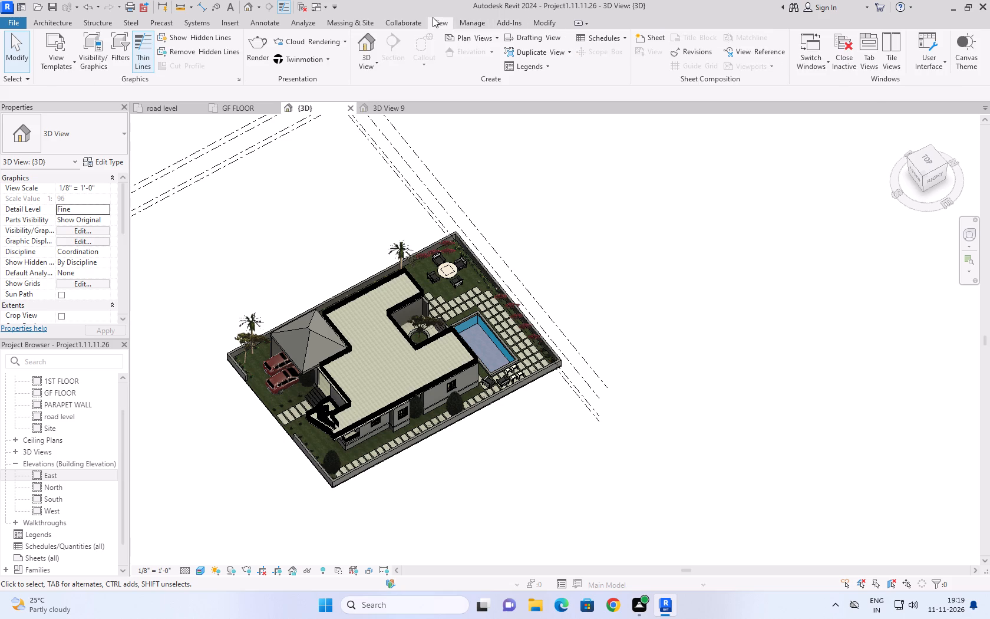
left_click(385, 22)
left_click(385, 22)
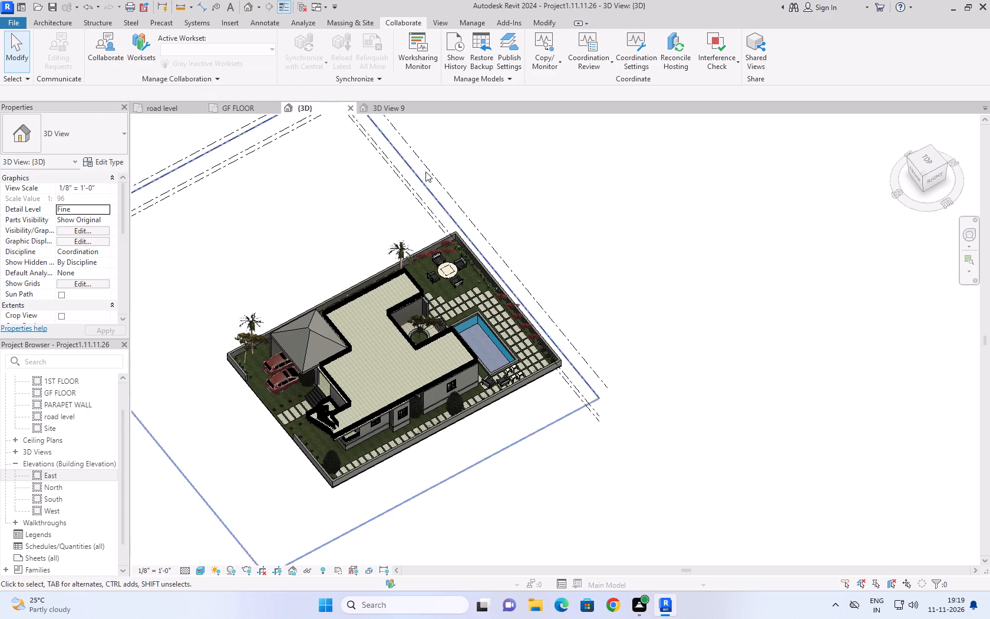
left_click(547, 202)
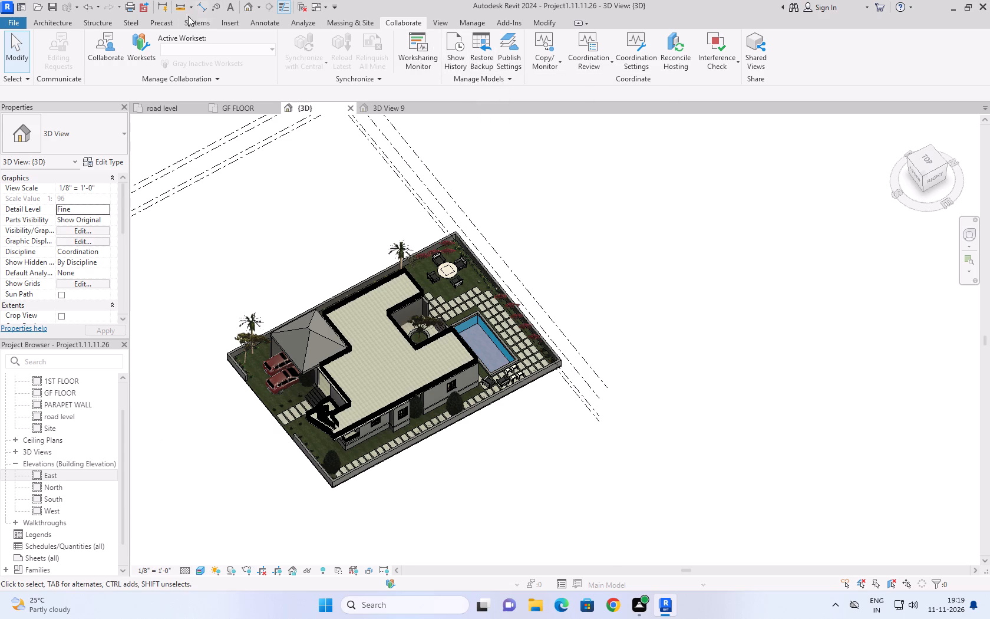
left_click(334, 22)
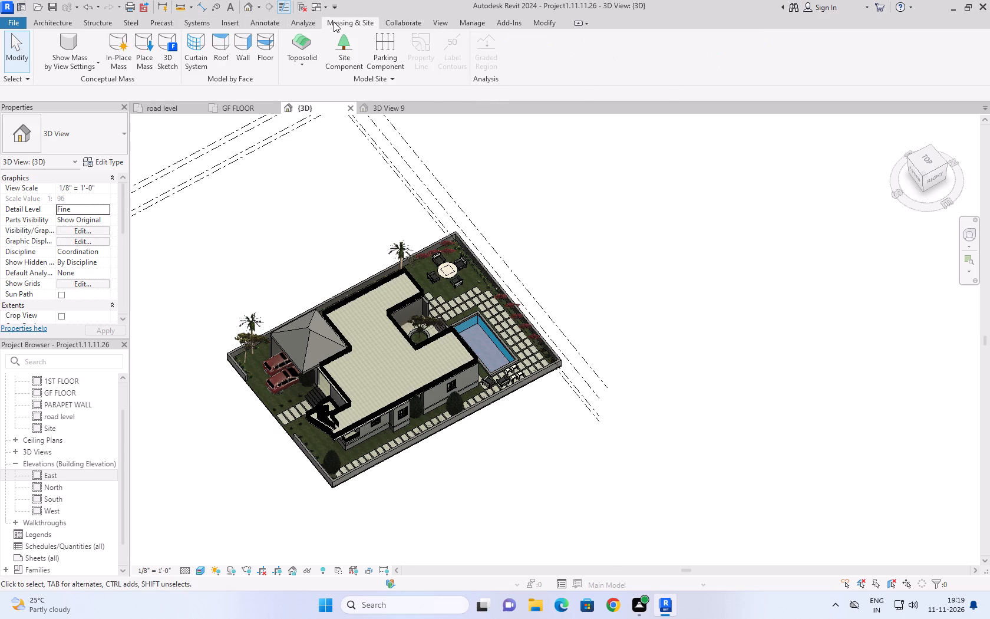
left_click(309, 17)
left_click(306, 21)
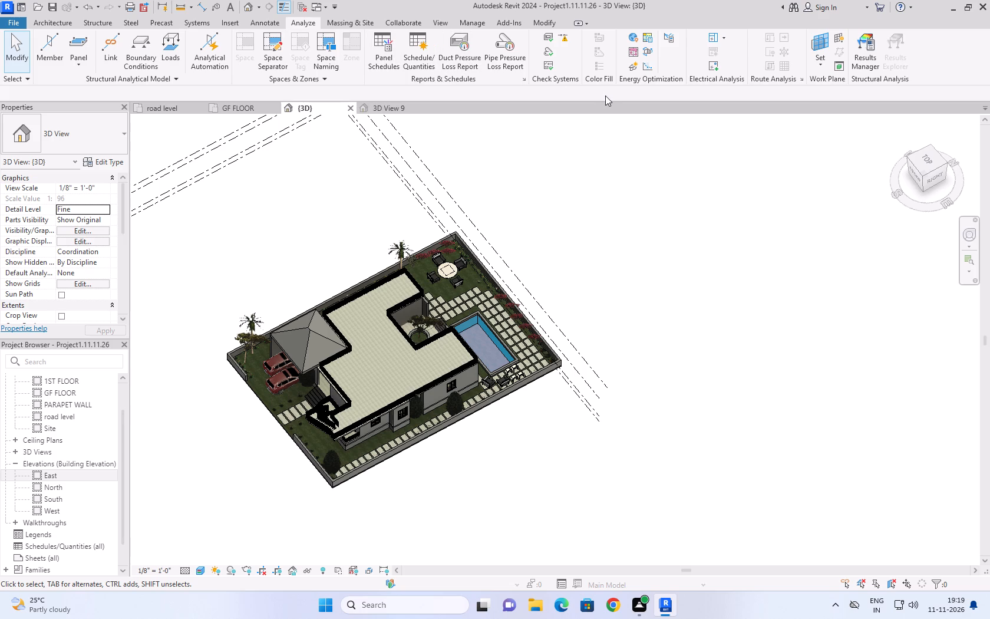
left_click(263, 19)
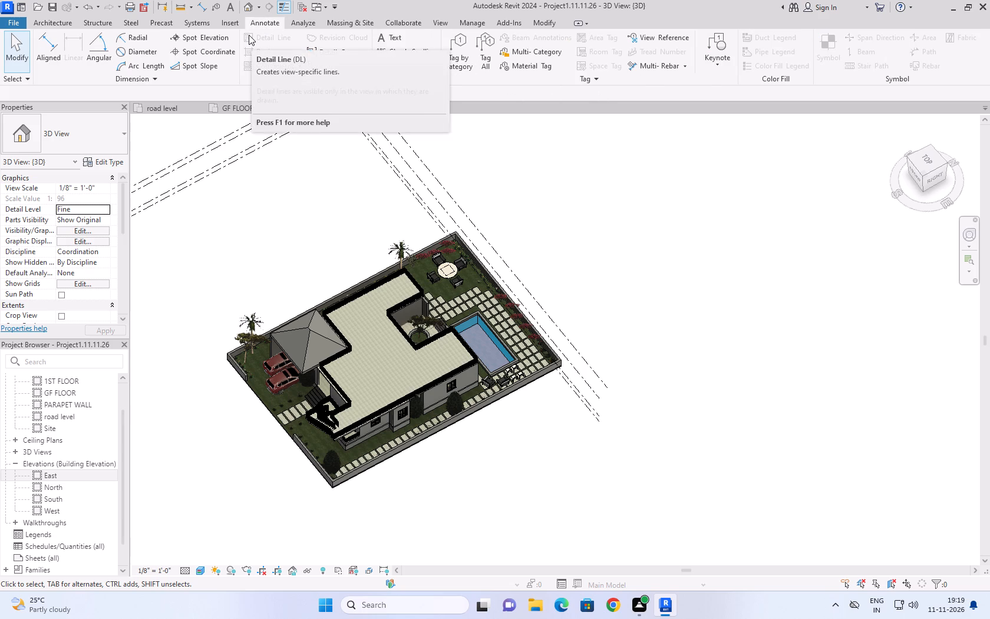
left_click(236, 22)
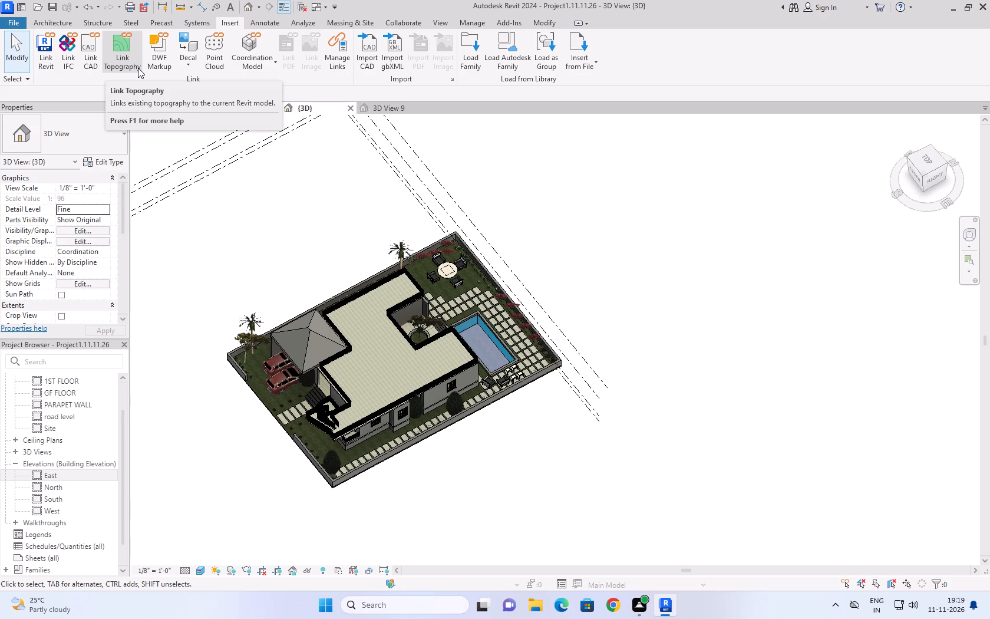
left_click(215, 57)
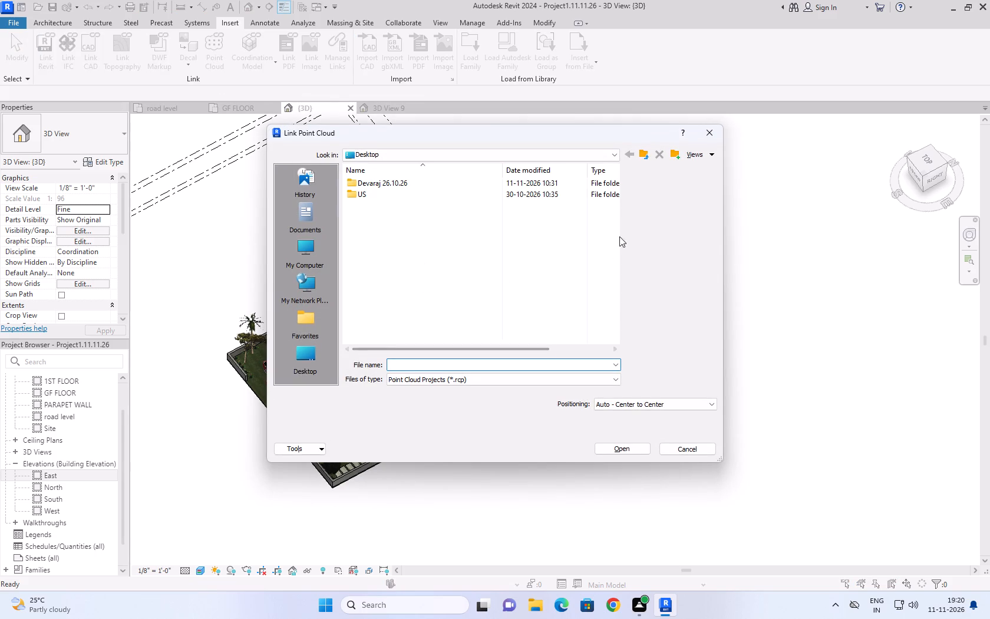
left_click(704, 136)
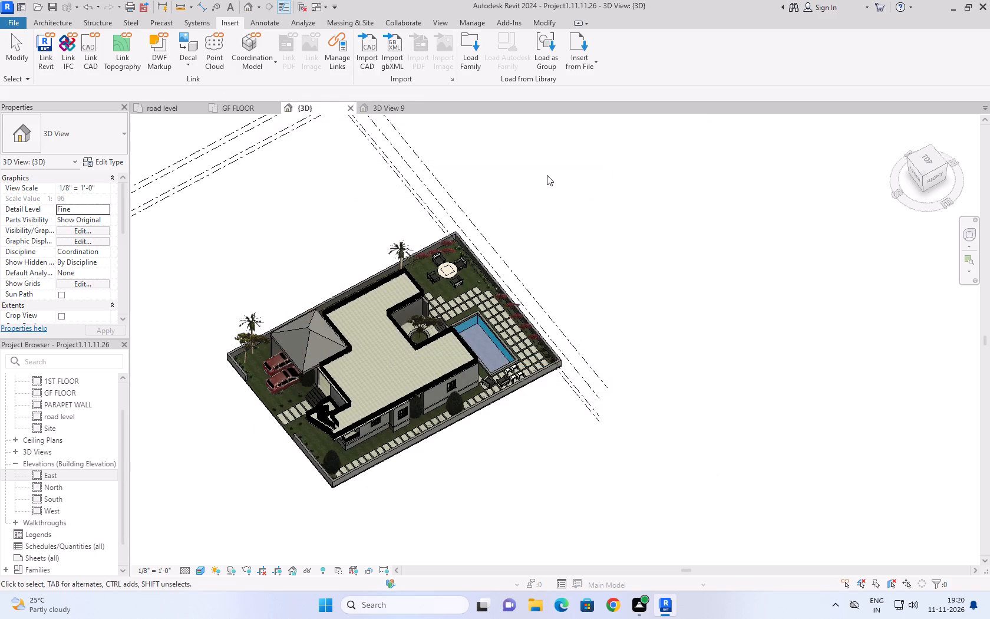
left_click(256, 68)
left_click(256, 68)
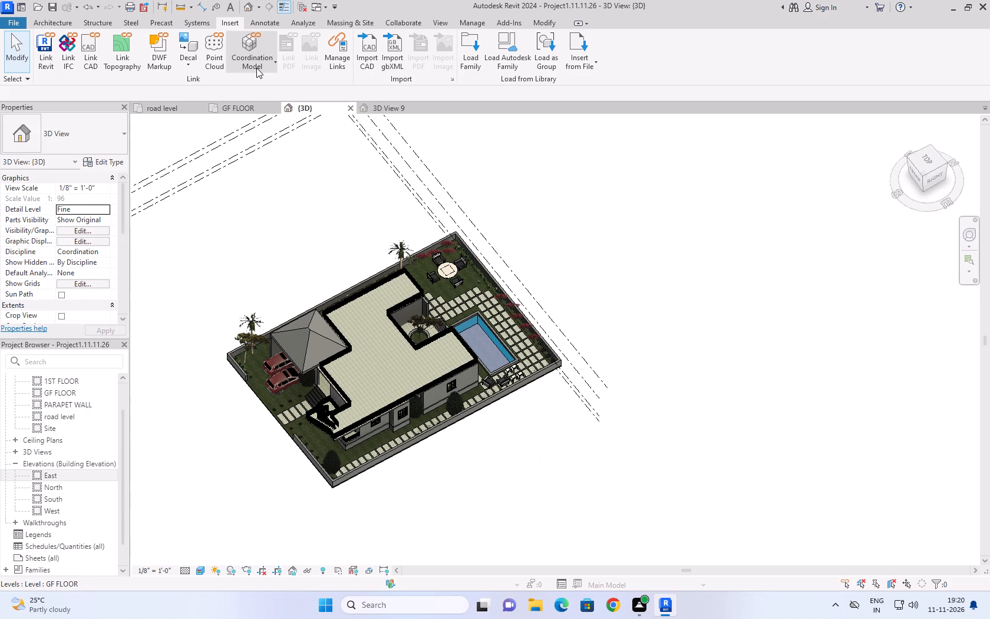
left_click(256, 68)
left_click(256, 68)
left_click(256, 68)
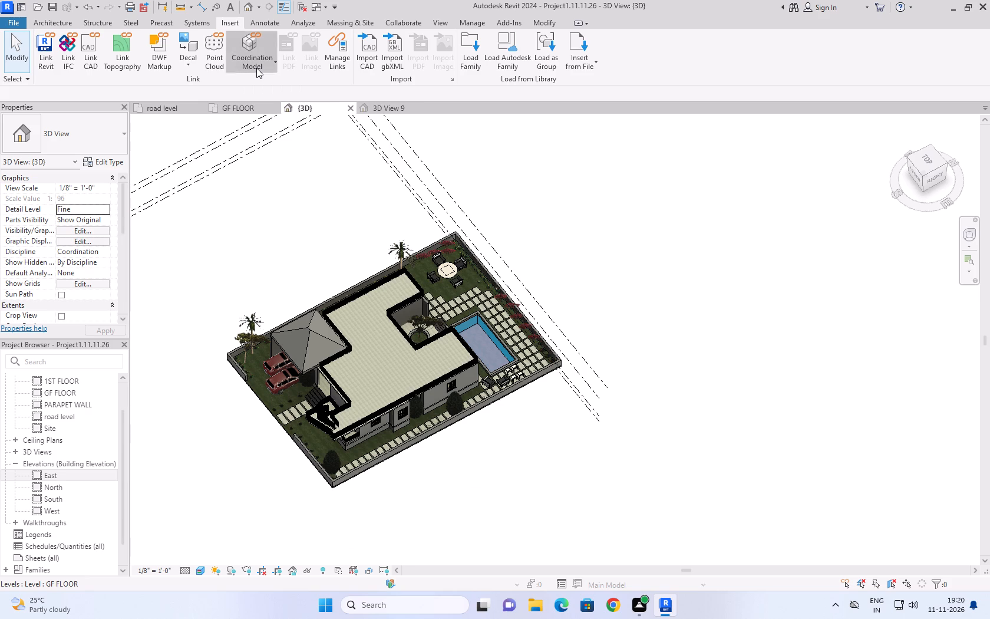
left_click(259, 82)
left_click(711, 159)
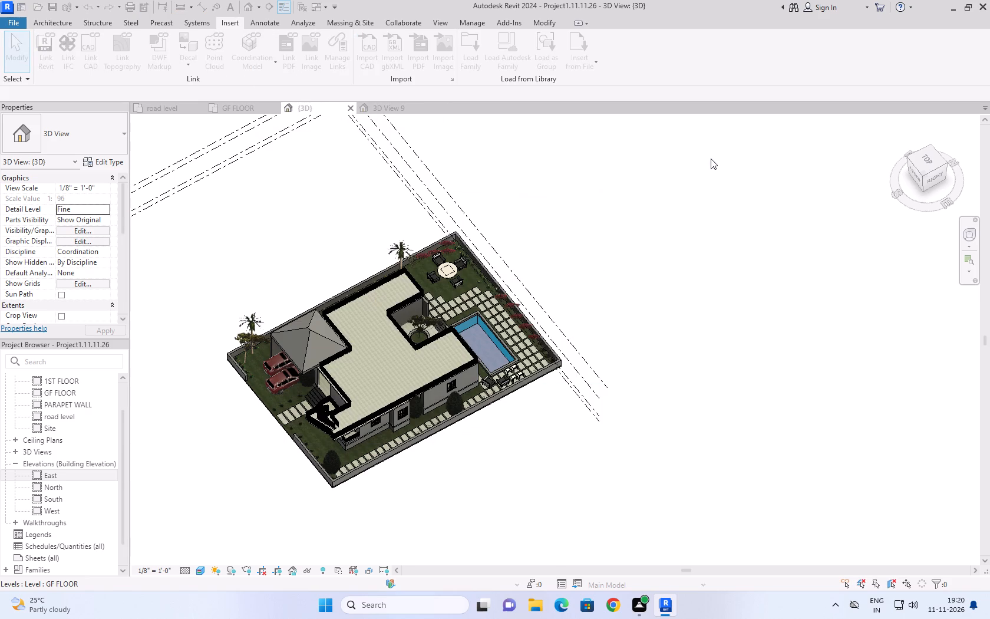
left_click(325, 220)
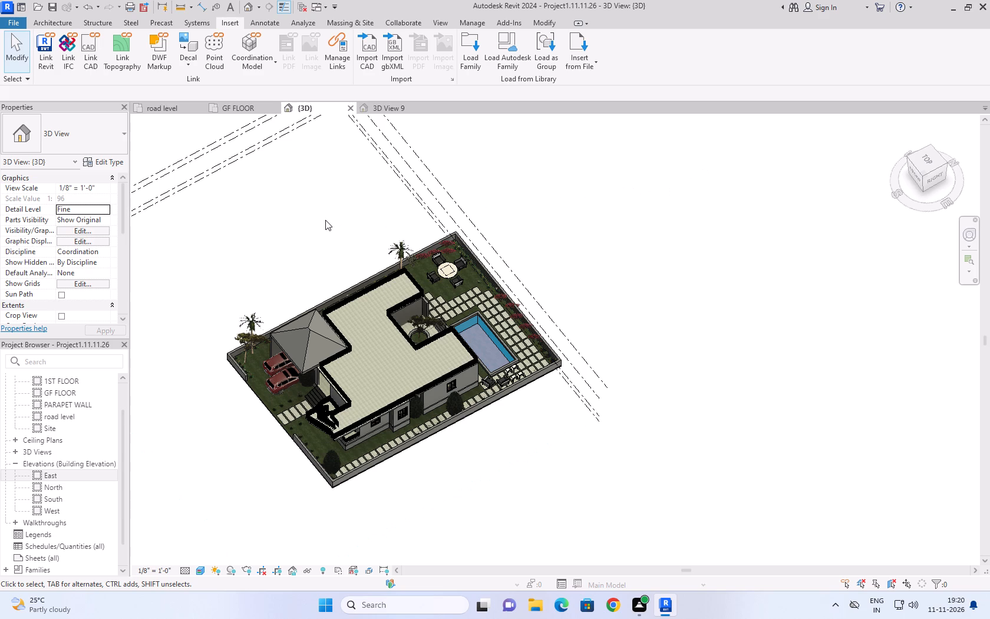
Examine the overall landscaped house, garden and pool in the {3D} view.
scroll(325, 220, "up", 1)
middle_click(325, 220)
middle_click(325, 220)
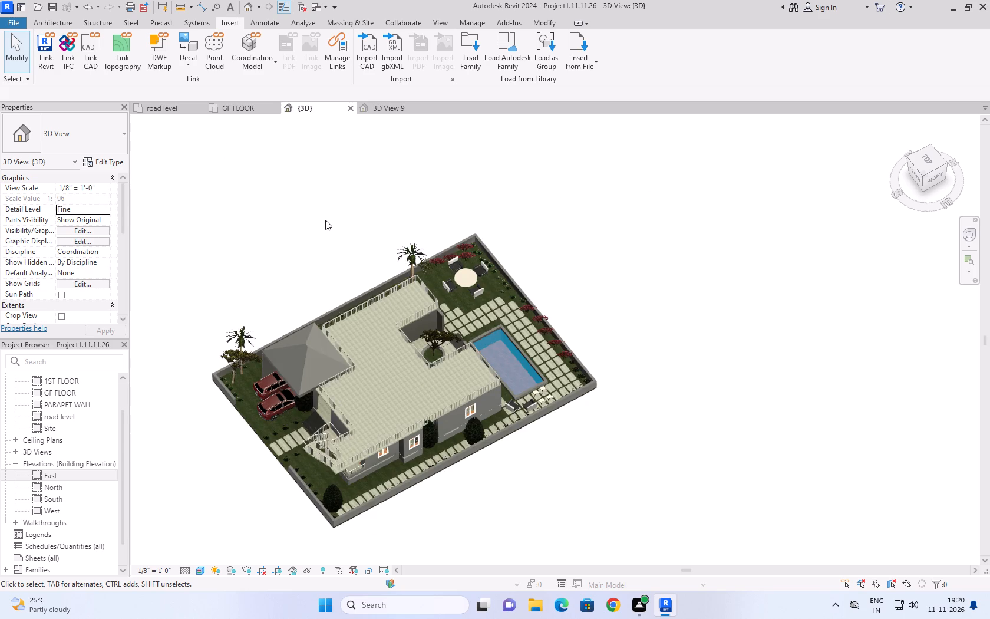
scroll(325, 220, "up", 1)
middle_click(325, 220)
middle_click(325, 220)
scroll(325, 220, "down", 5)
scroll(325, 220, "up", 7)
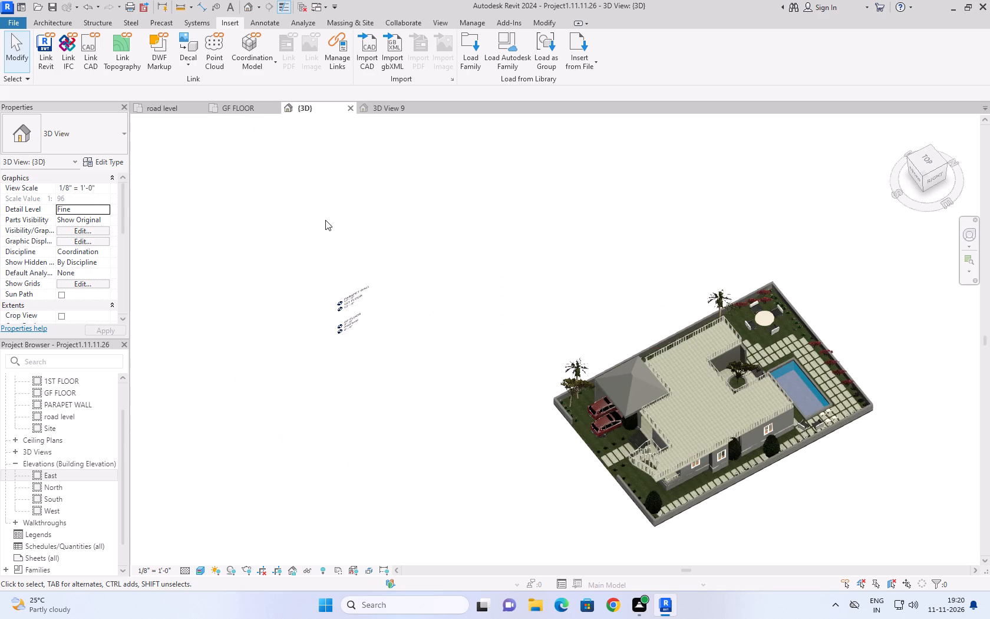
scroll(367, 367, "down", 7)
scroll(595, 383, "up", 5)
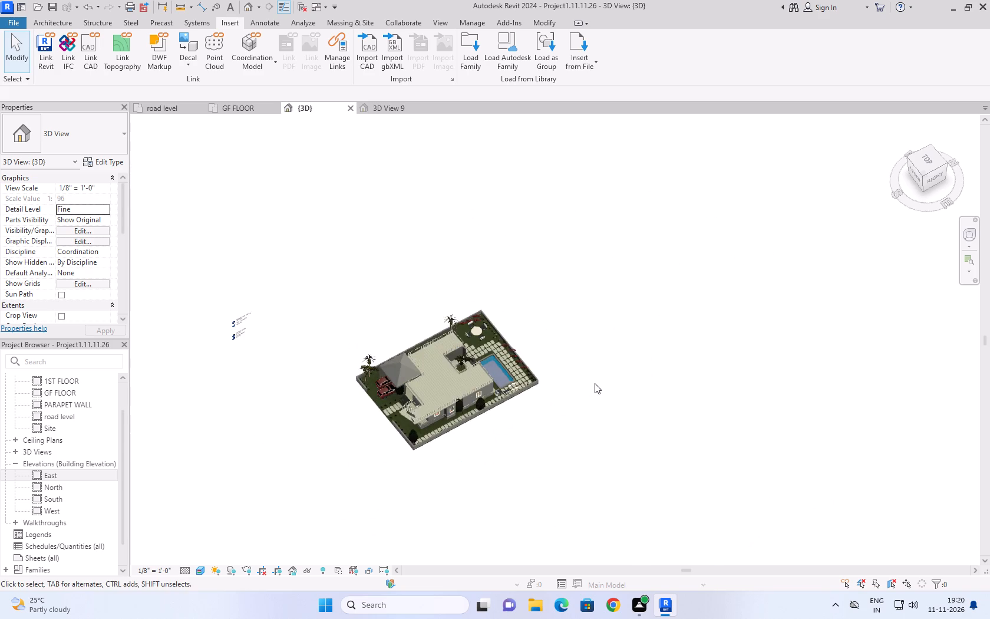
scroll(595, 383, "up", 1)
scroll(237, 433, "up", 4)
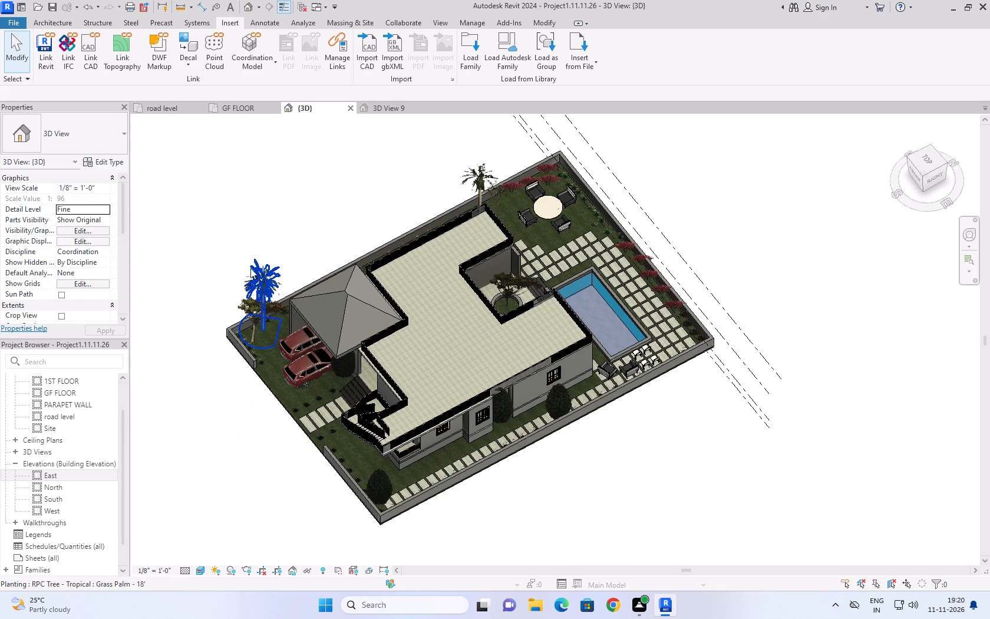
left_click(19, 57)
left_click(45, 20)
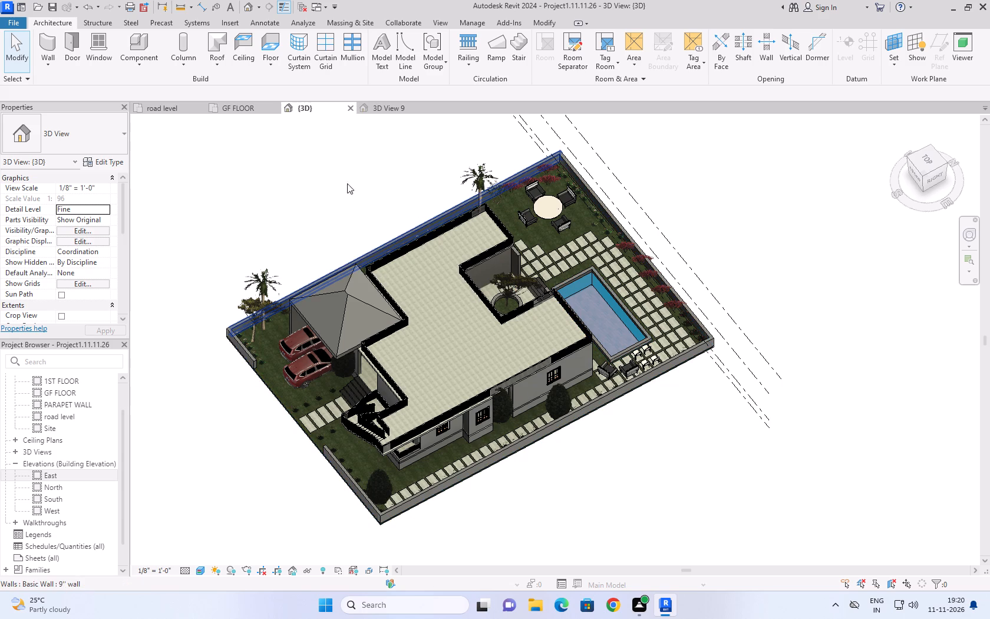
Open the road level plan and compare the modelled house, pool and garden layout with the reference home plan image beside it.
double_click(173, 116)
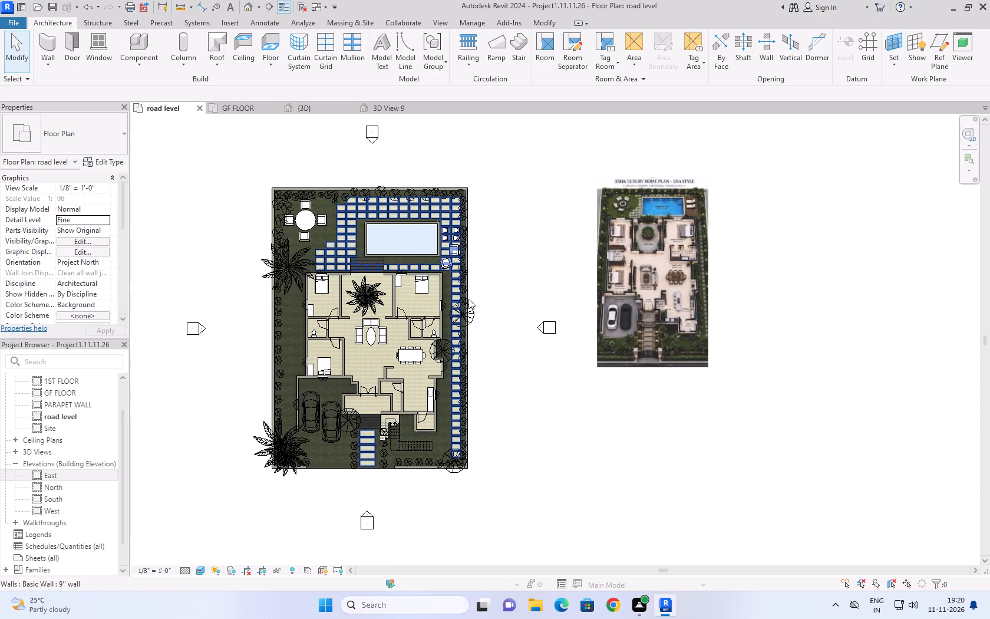
scroll(192, 354, "up", 3)
scroll(194, 308, "down", 4)
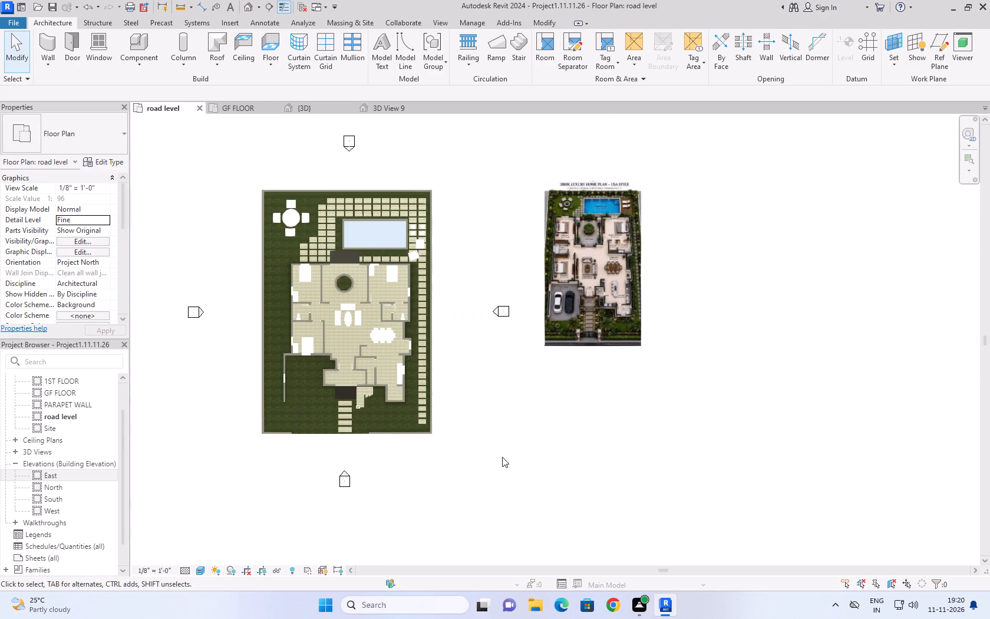
scroll(564, 284, "up", 3)
scroll(579, 278, "down", 1)
middle_click_drag(582, 278, 664, 287)
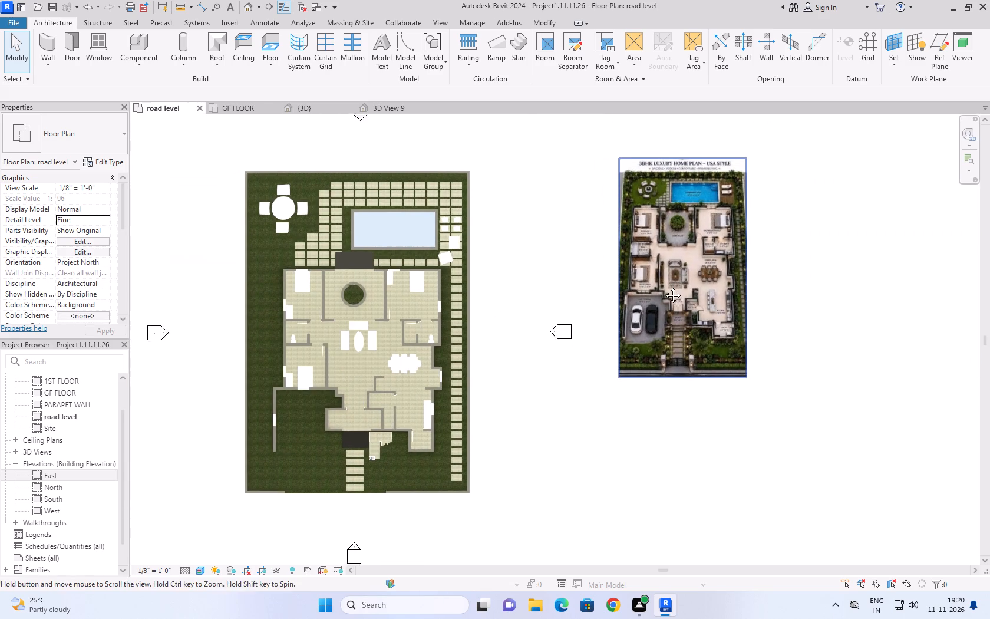
middle_click_drag(664, 287, 666, 284)
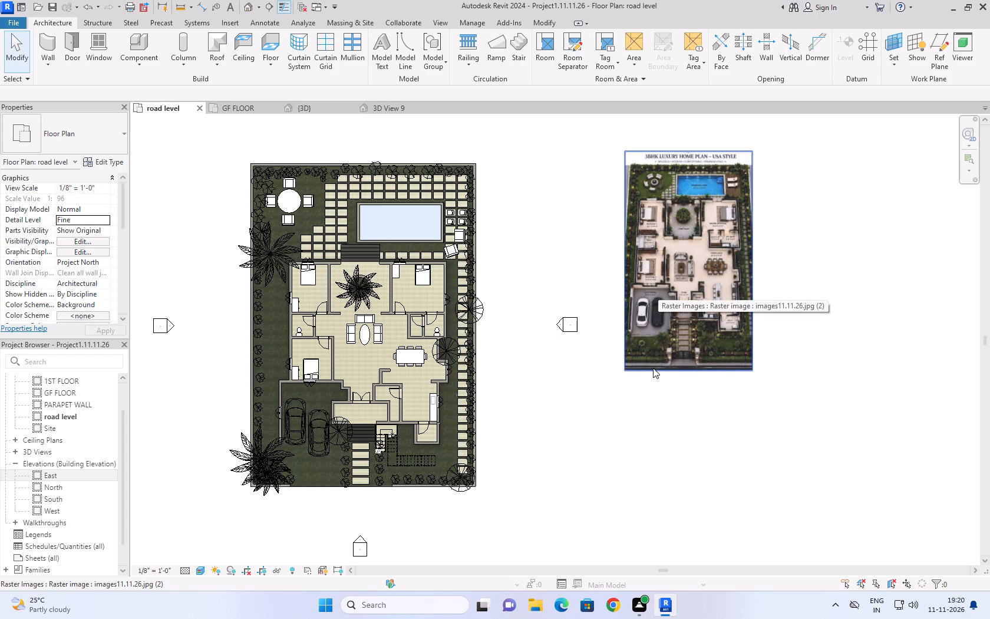
scroll(692, 335, "up", 3)
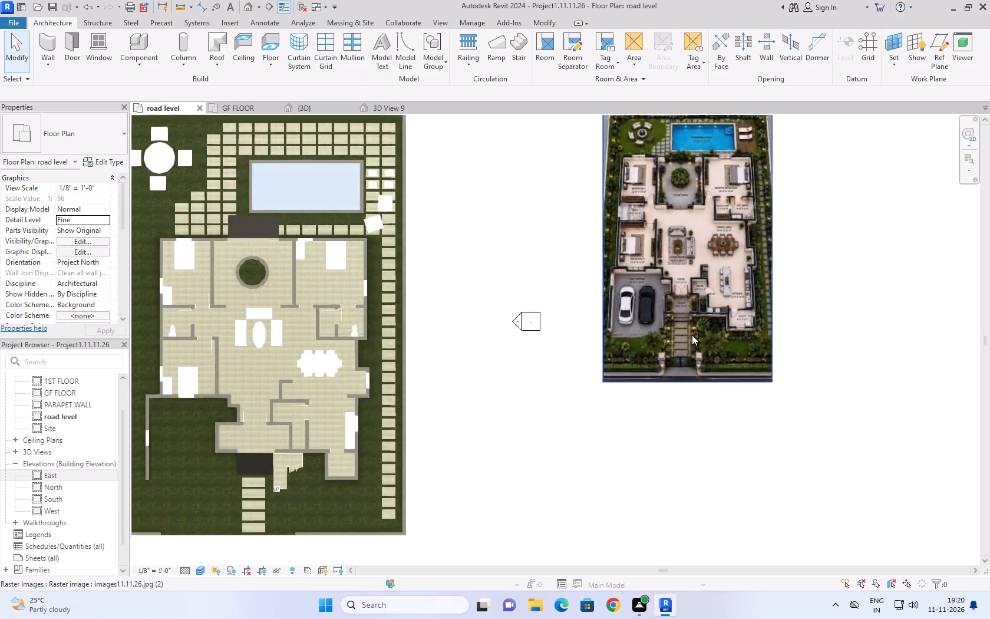
scroll(692, 335, "up", 5)
scroll(678, 314, "down", 4)
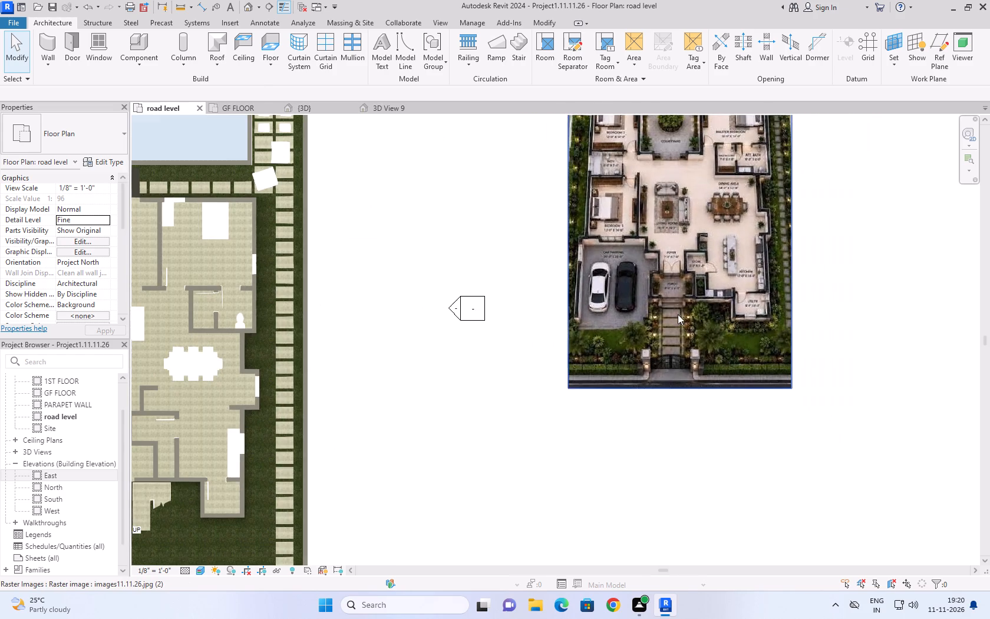
scroll(670, 195, "down", 4)
middle_click_drag(670, 195, 638, 298)
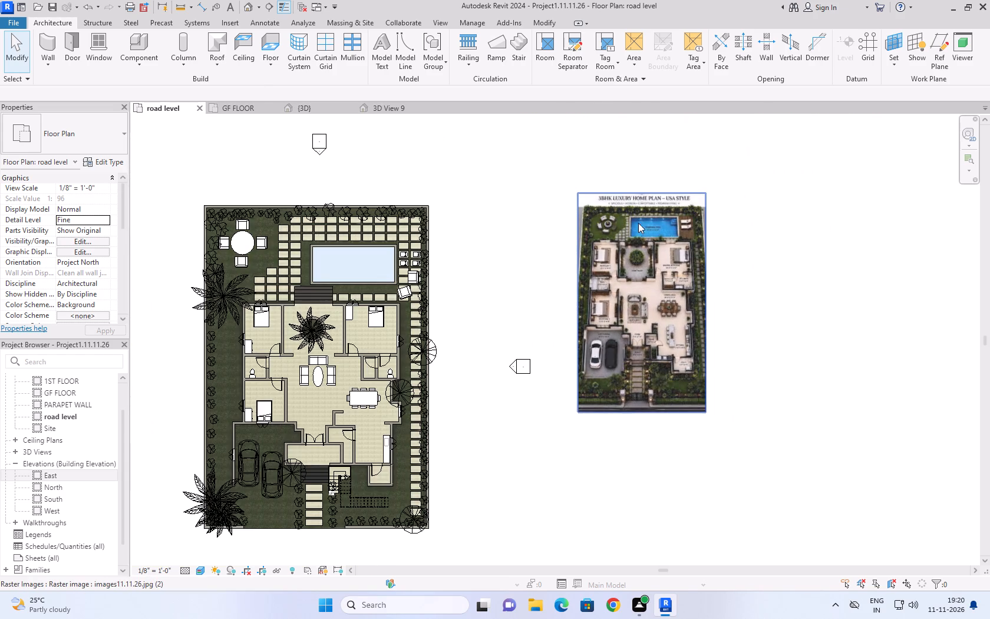
scroll(642, 218, "up", 7)
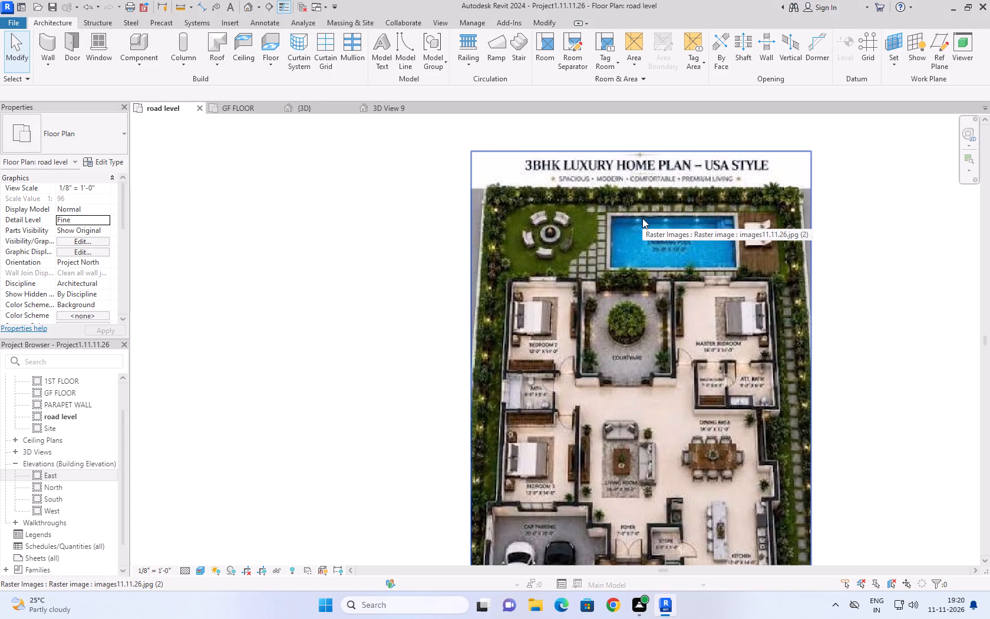
scroll(642, 218, "up", 3)
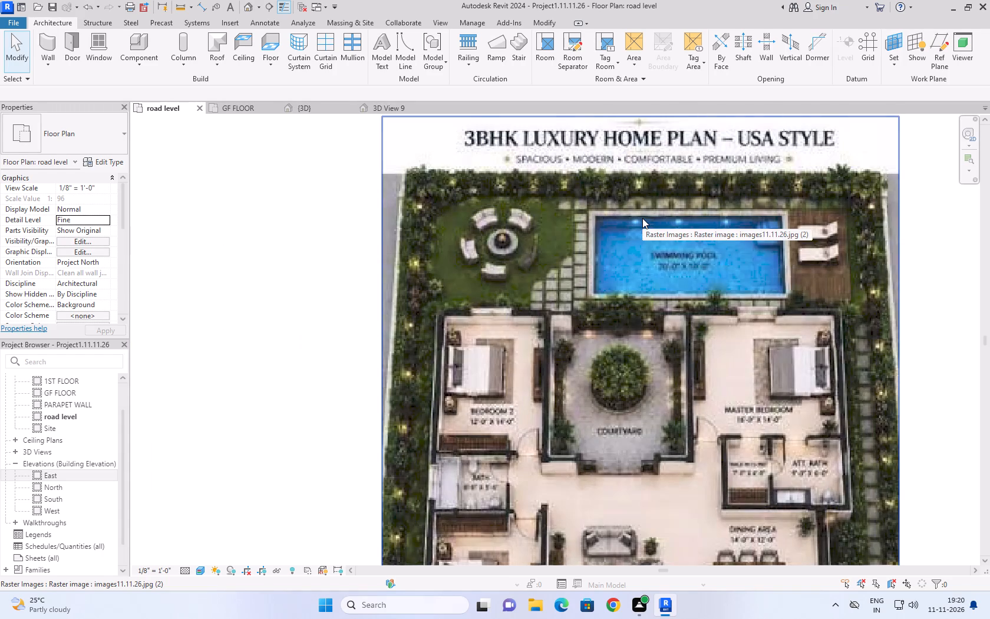
scroll(642, 218, "down", 11)
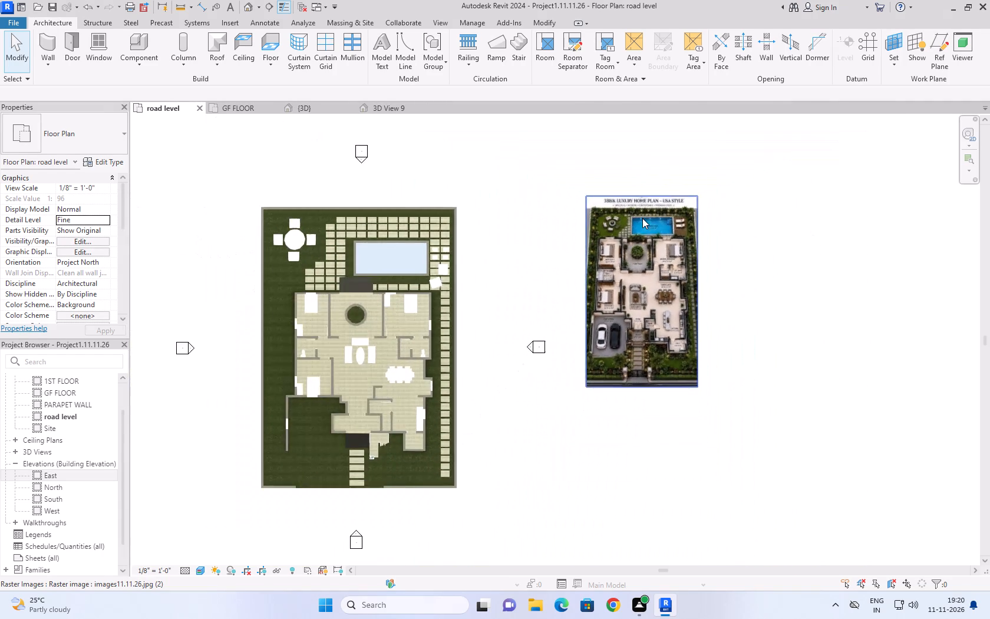
scroll(642, 218, "down", 2)
scroll(642, 218, "up", 5)
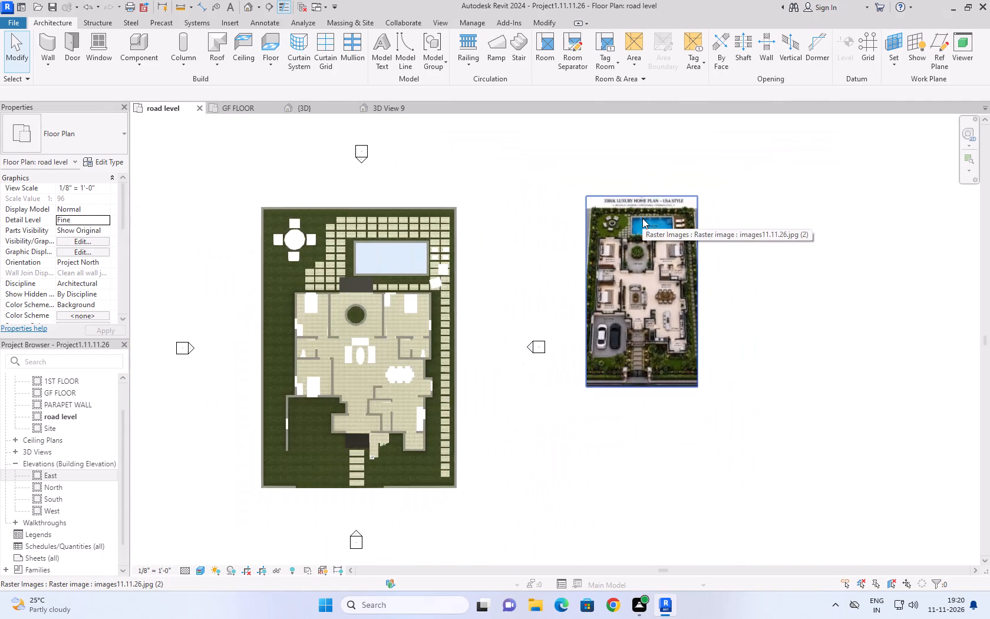
scroll(642, 218, "up", 5)
scroll(642, 218, "down", 2)
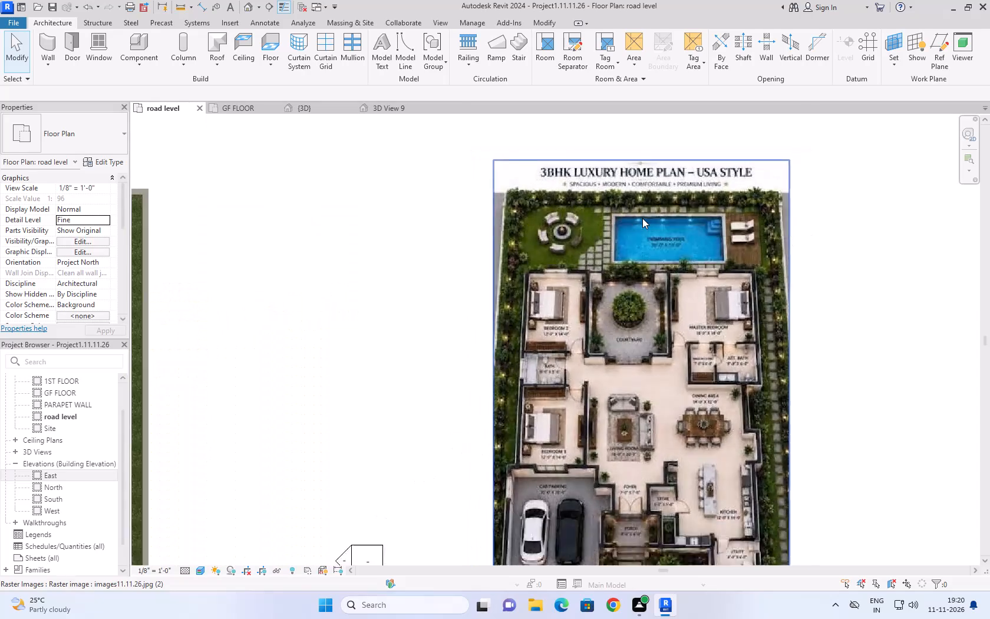
scroll(642, 218, "down", 14)
scroll(642, 218, "up", 10)
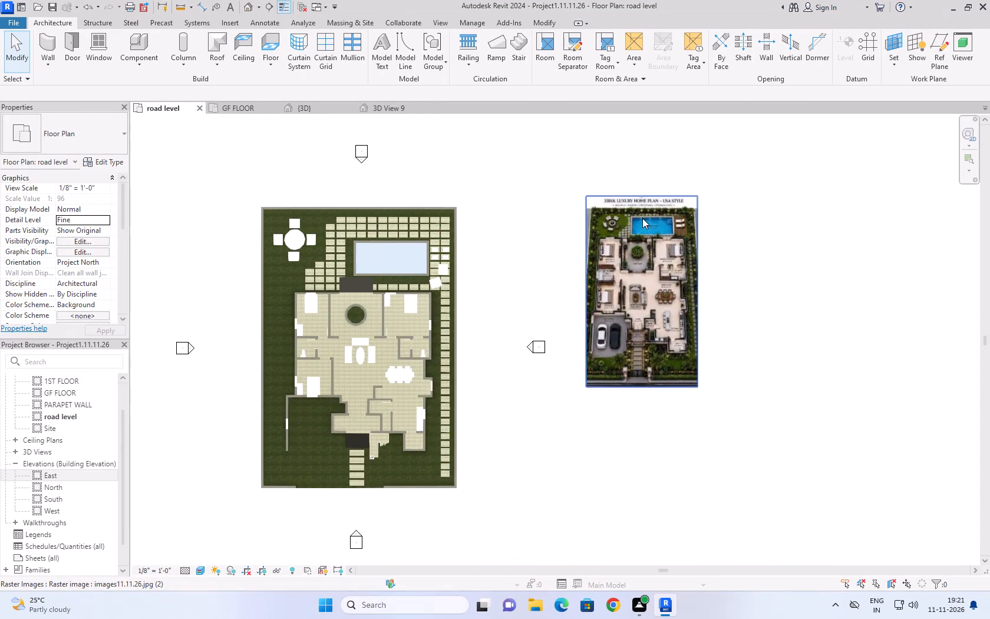
scroll(642, 218, "up", 3)
scroll(642, 218, "down", 6)
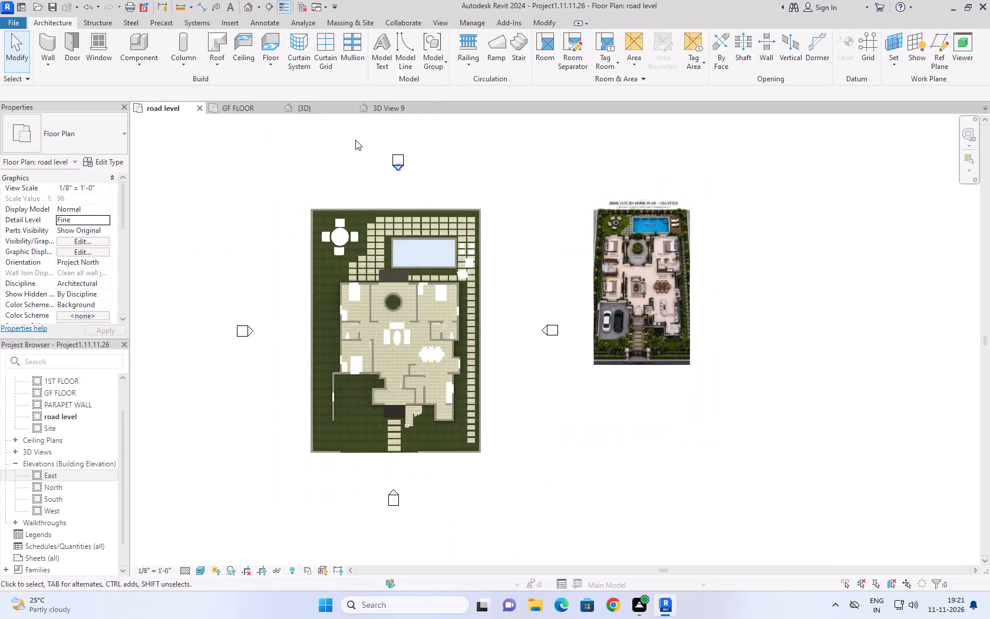
Switch back to the {3D} view.
left_click(322, 104)
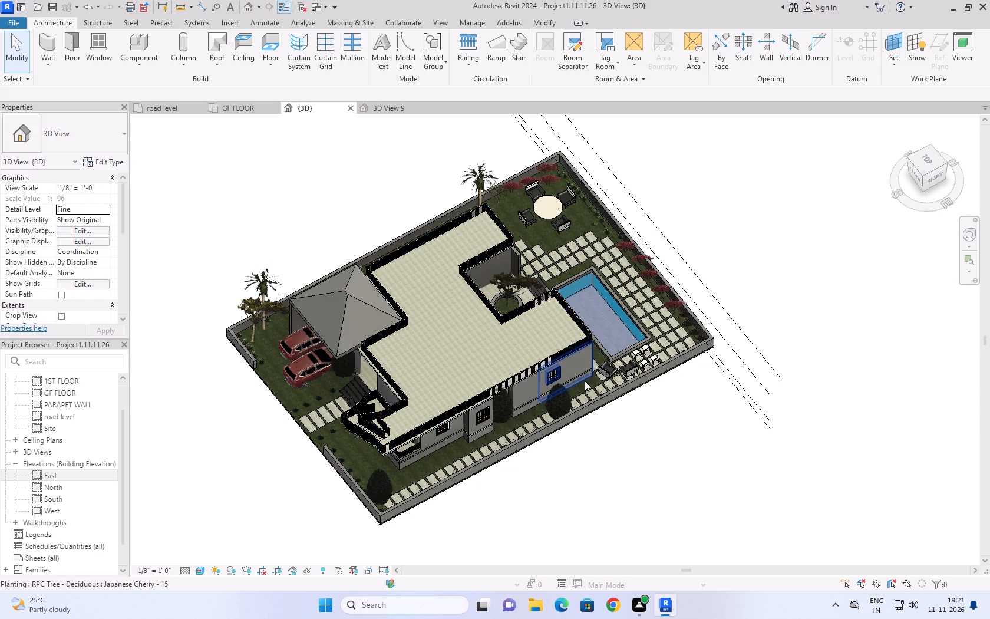
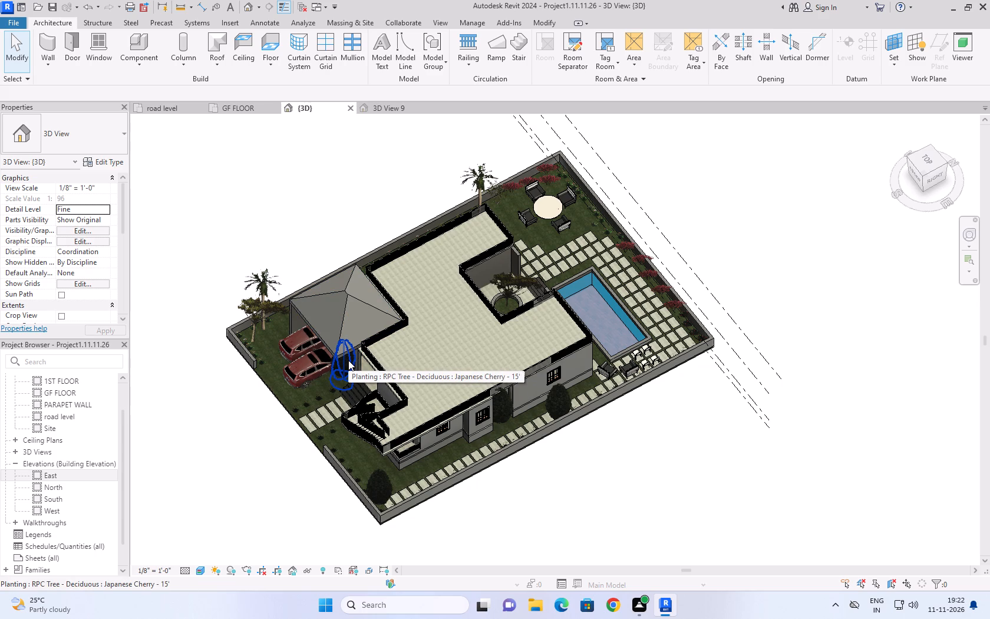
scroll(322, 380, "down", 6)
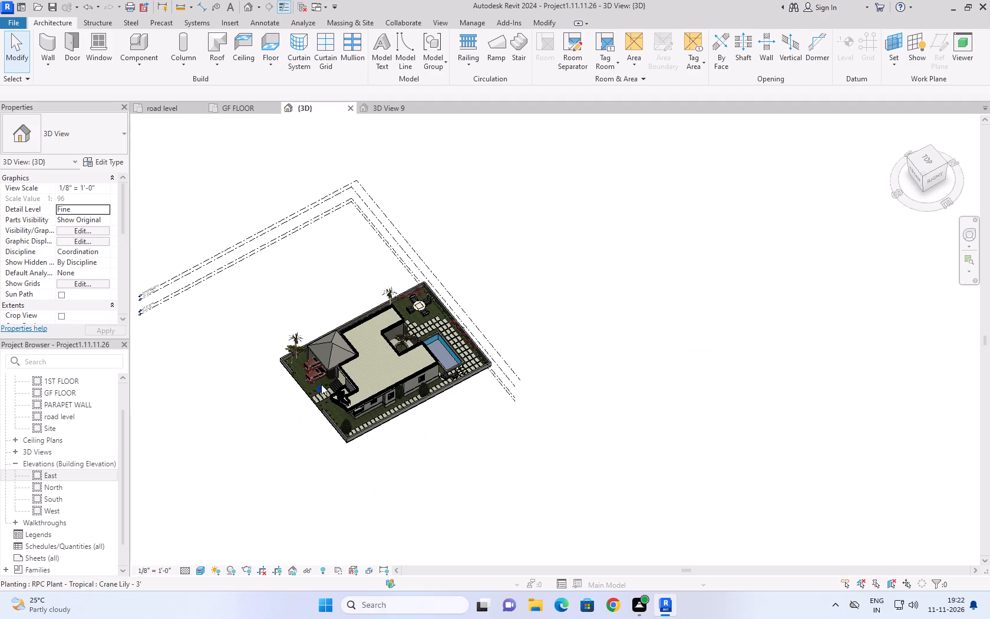
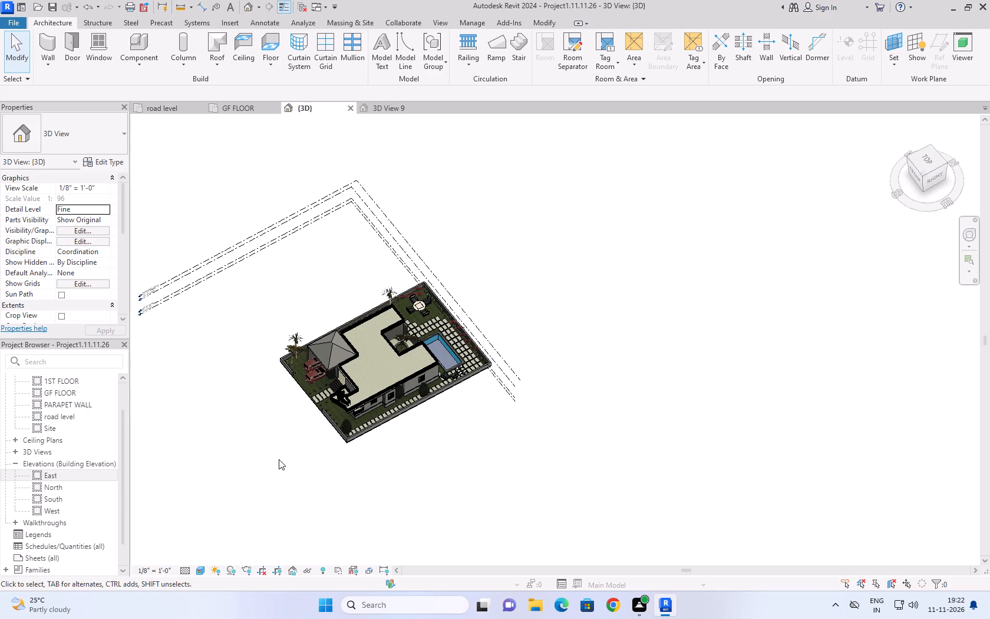
Examine the exterior staircase, its railings and the junction of its top landing with the first-floor slab.
scroll(279, 460, "up", 2)
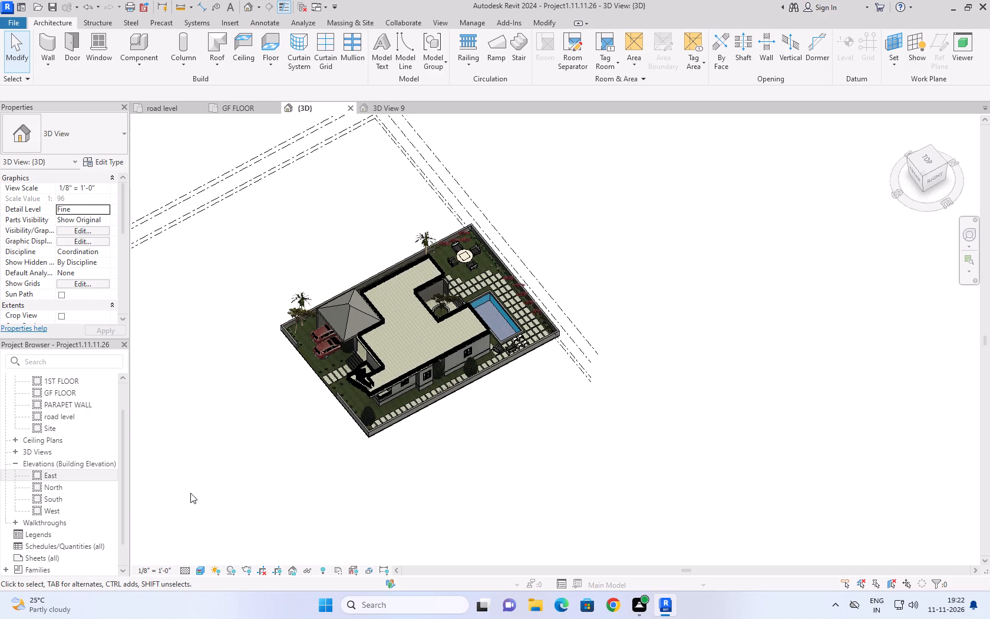
scroll(315, 429, "up", 10)
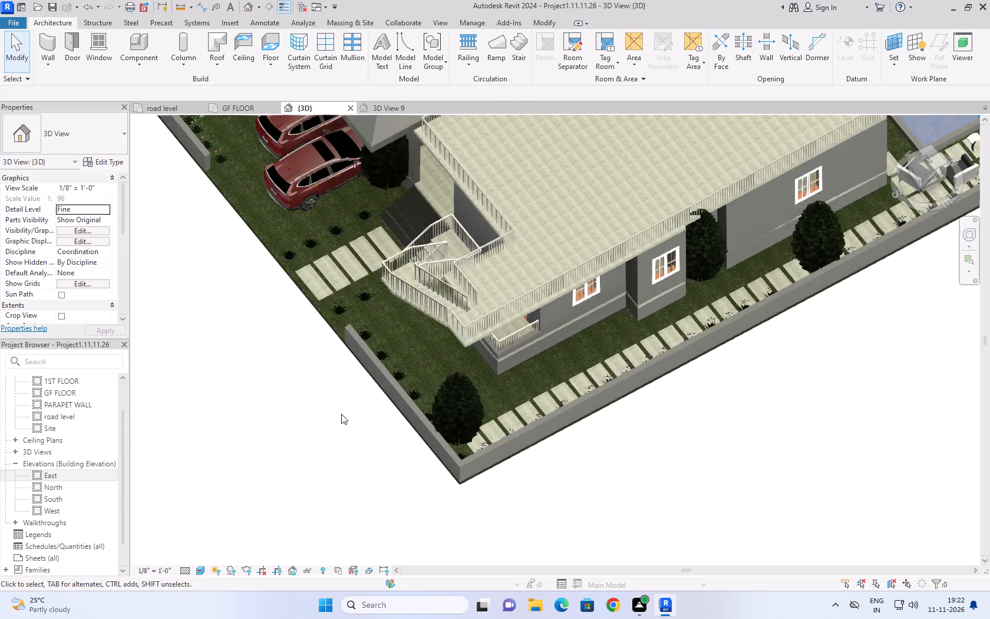
scroll(341, 414, "up", 4)
scroll(383, 384, "up", 4)
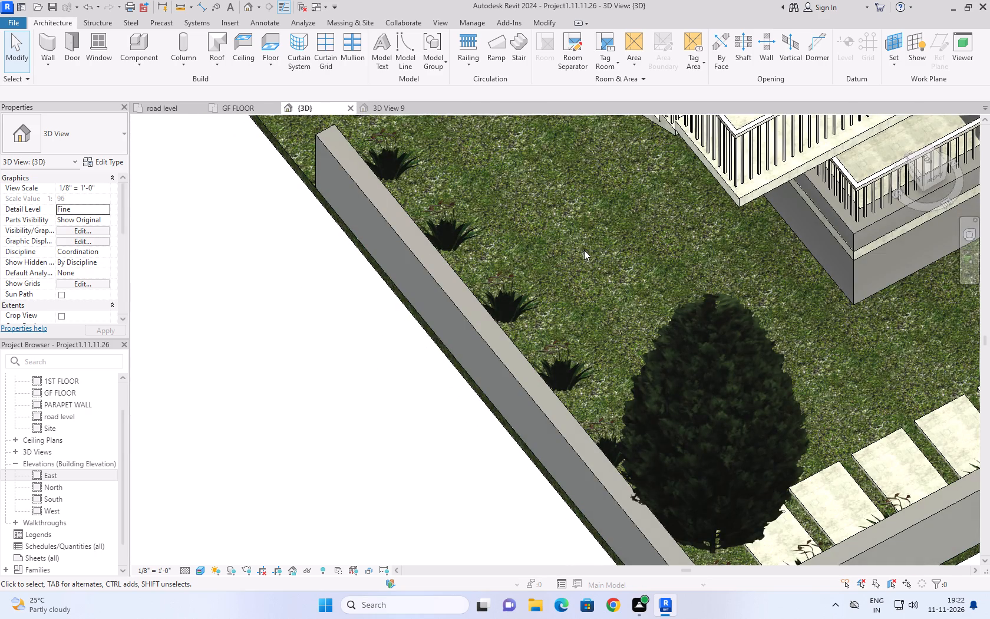
scroll(584, 250, "up", 1)
middle_click_drag(584, 250, 577, 463)
middle_click_drag(617, 428, 629, 423)
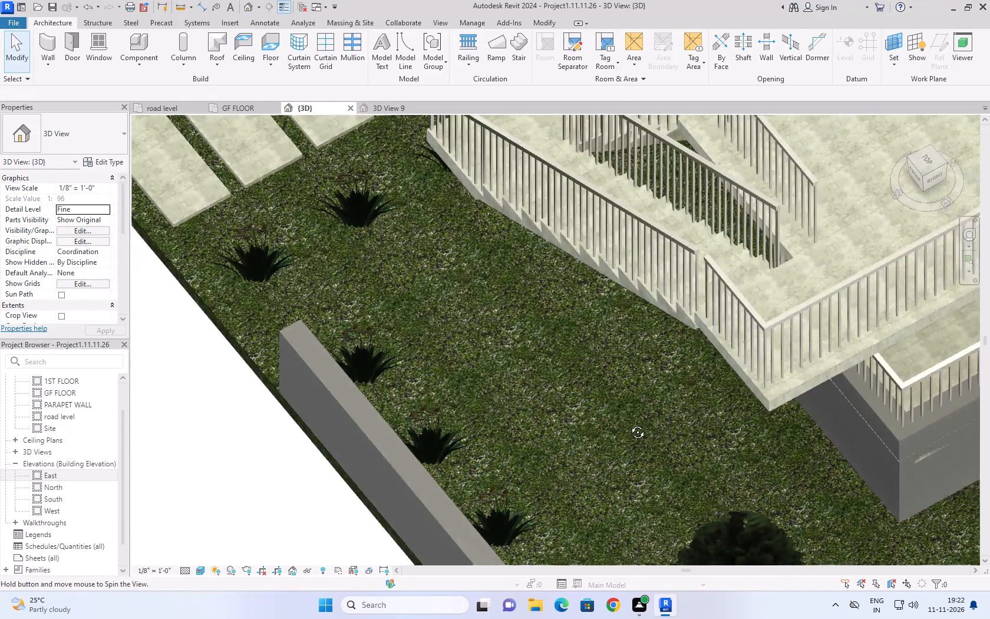
middle_click_drag(629, 423, 658, 362)
middle_click_drag(653, 311, 320, 594)
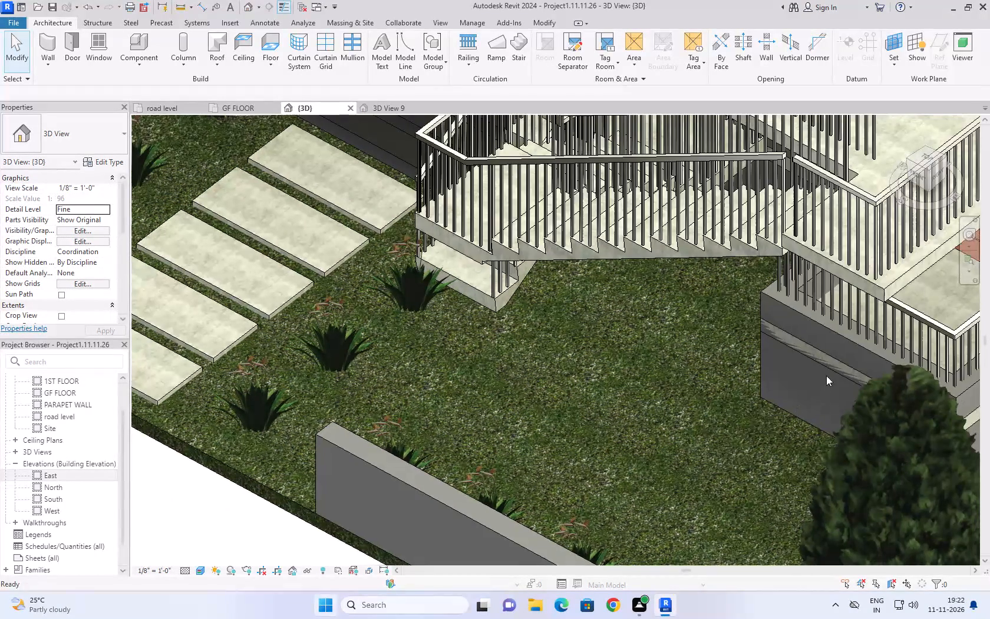
middle_click_drag(767, 356, 791, 274, "shift")
middle_click_drag(790, 236, 368, 618)
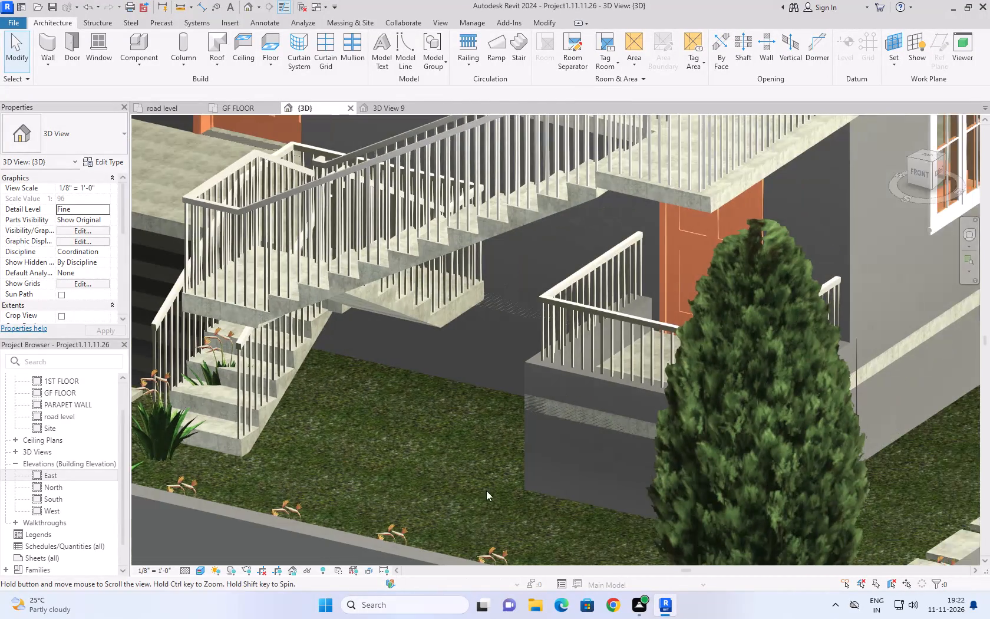
middle_click_drag(629, 216, 626, 162, "shift")
scroll(626, 159, "up", 1)
middle_click_drag(623, 167, 505, 564)
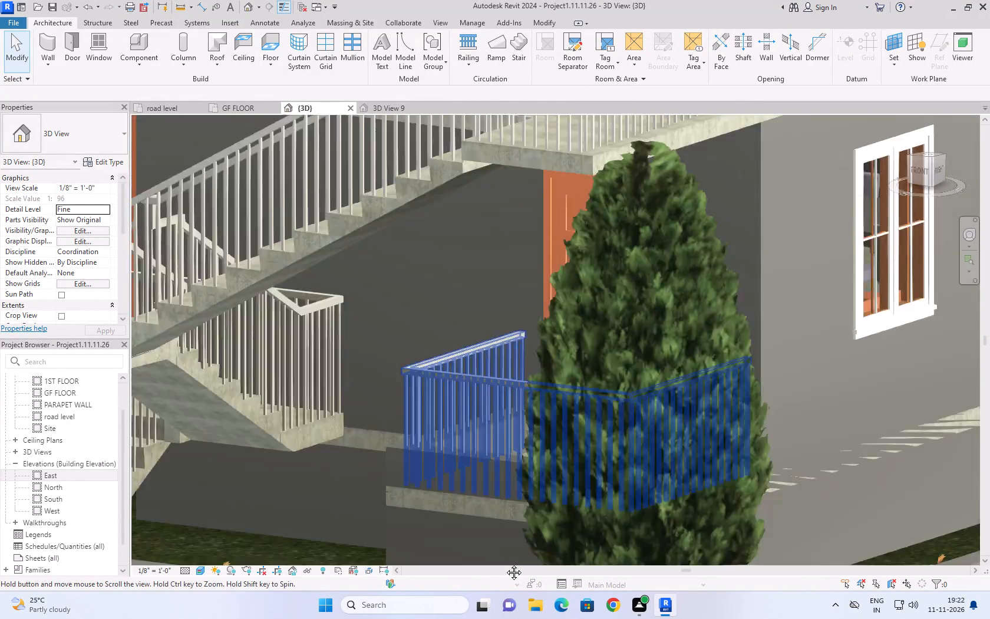
middle_click_drag(505, 564, 477, 618)
middle_click_drag(451, 369, 451, 299, "shift")
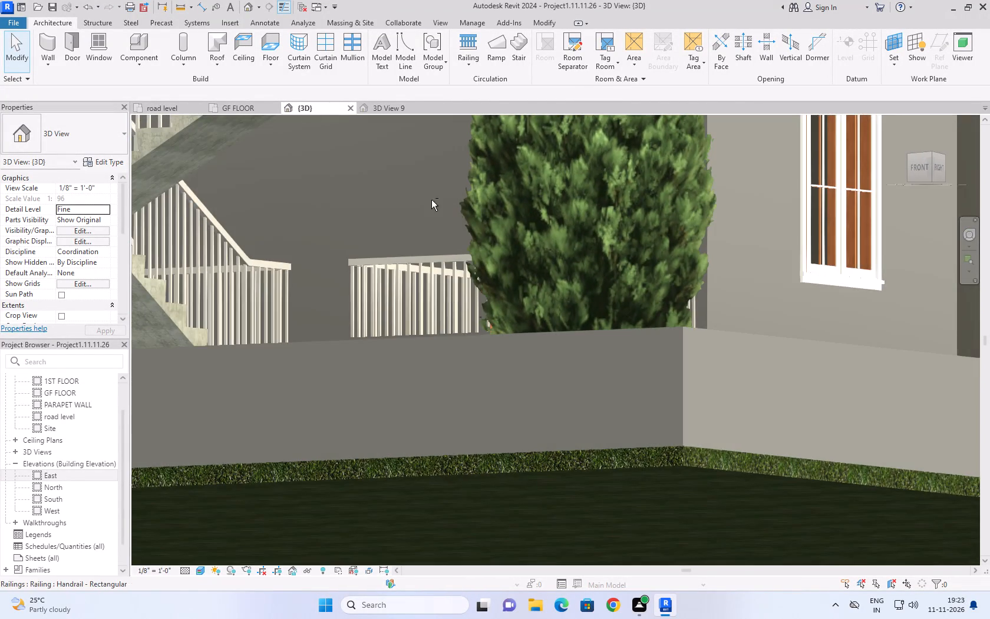
middle_click_drag(431, 200, 443, 618)
middle_click_drag(440, 410, 435, 381, "shift")
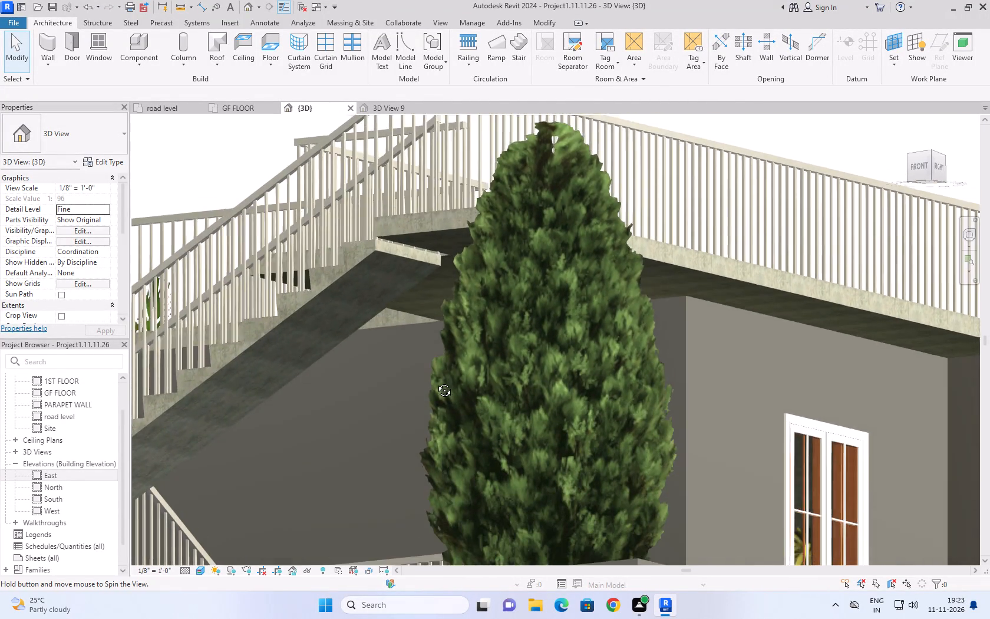
middle_click_drag(435, 381, 433, 371, "shift")
middle_click_drag(378, 183, 398, 497)
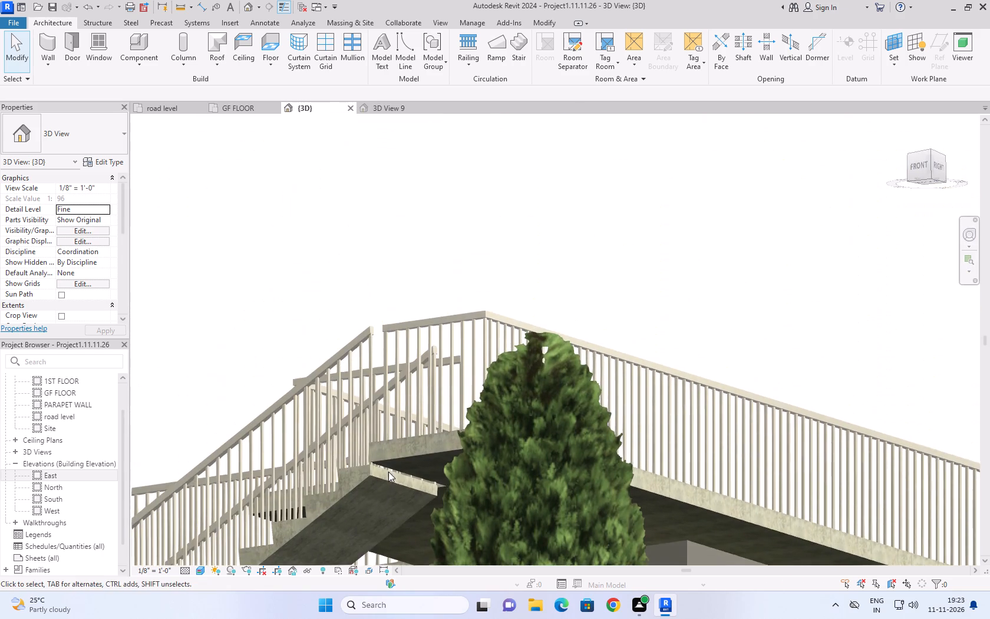
scroll(388, 471, "up", 15)
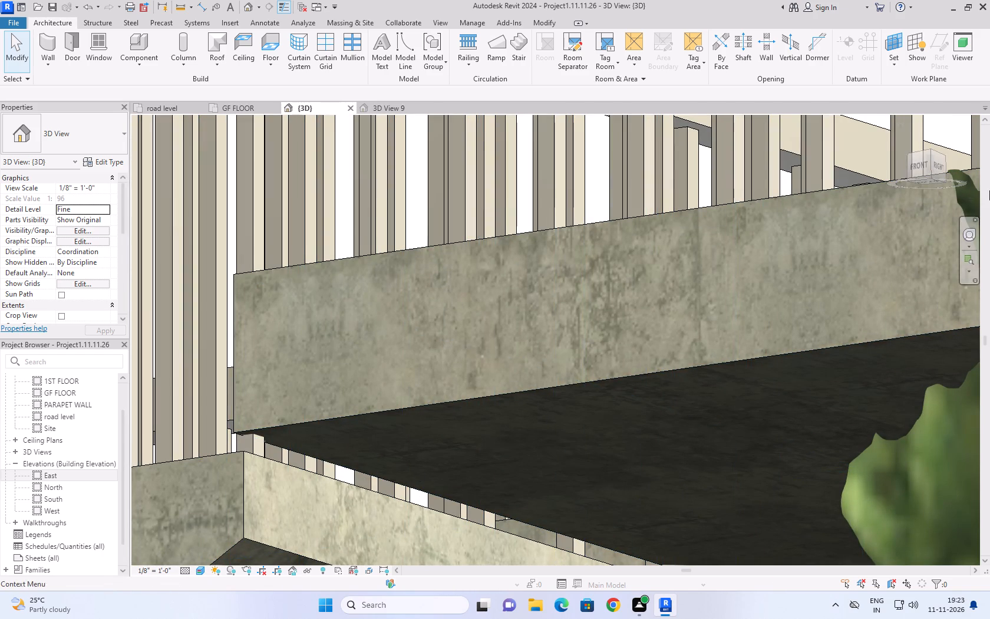
Show the 3D view from the front in Wireframe style, focused where the stair's top step meets the slab.
left_click(915, 163)
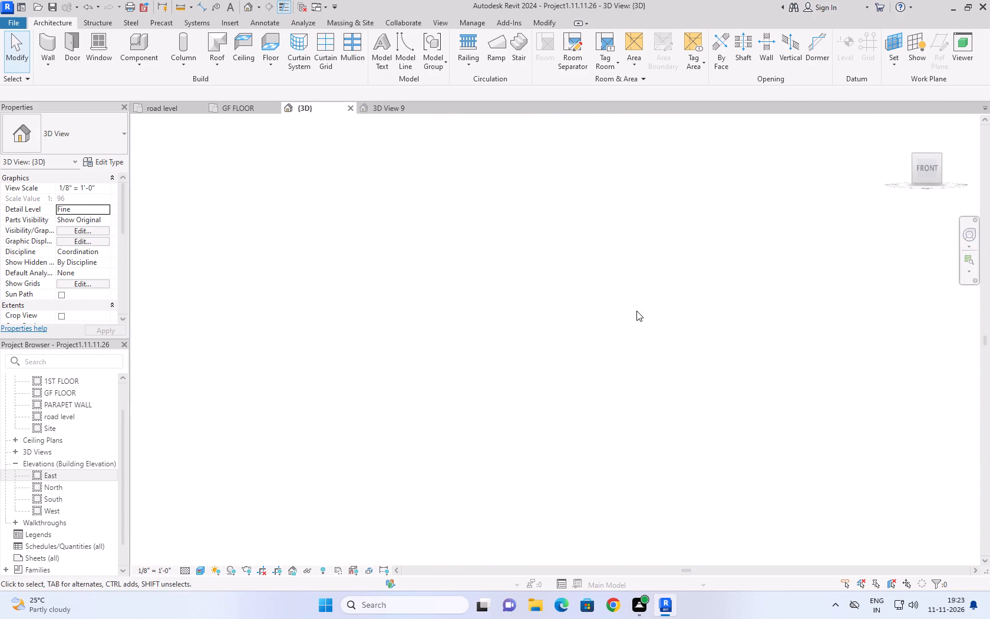
scroll(616, 331, "up", 10)
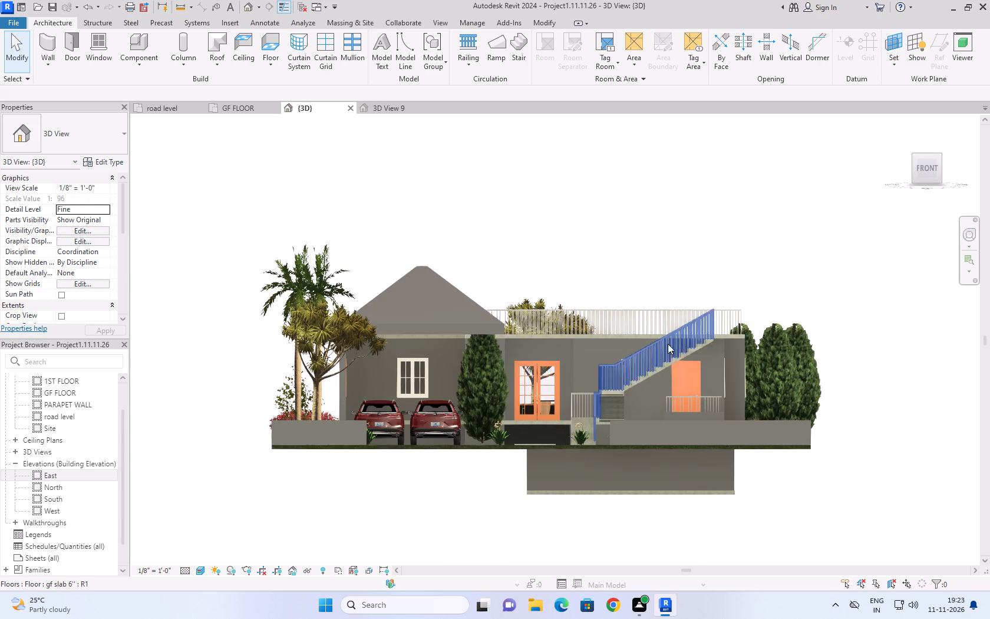
scroll(767, 347, "up", 10)
scroll(588, 302, "up", 9)
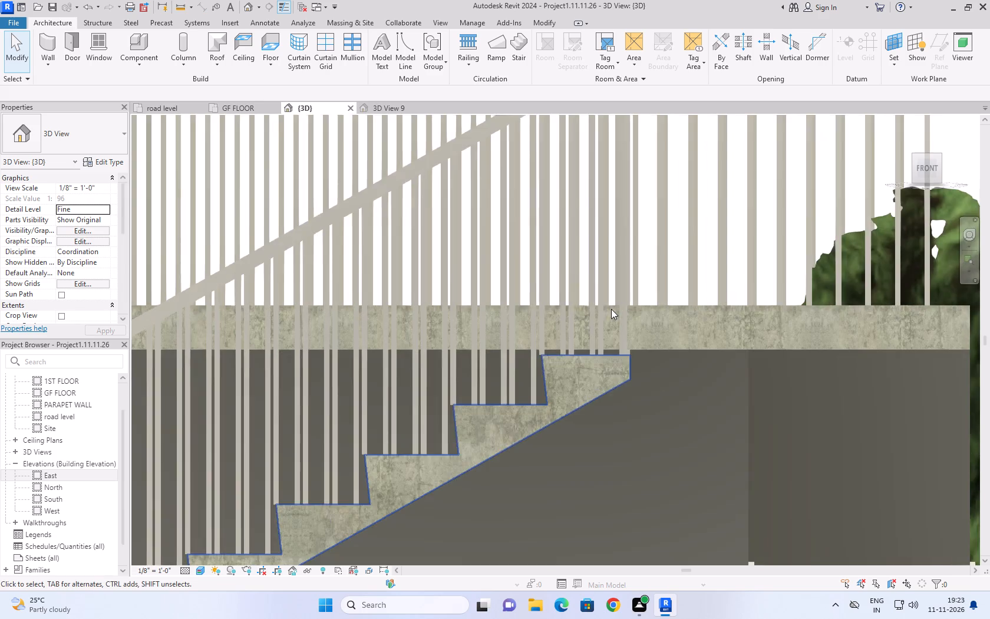
scroll(611, 309, "up", 5)
scroll(701, 435, "up", 10)
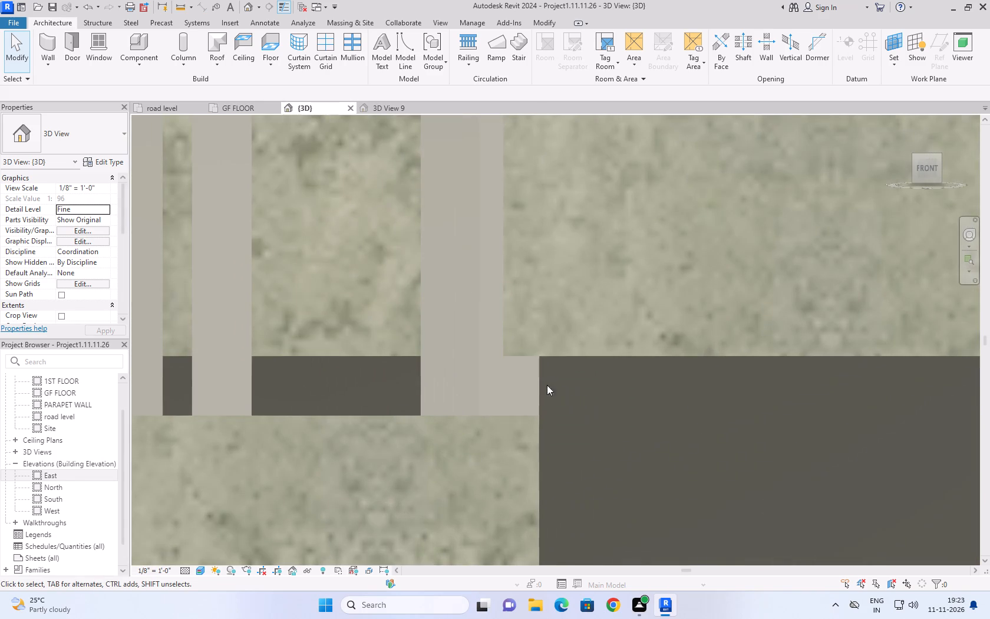
scroll(546, 363, "up", 3)
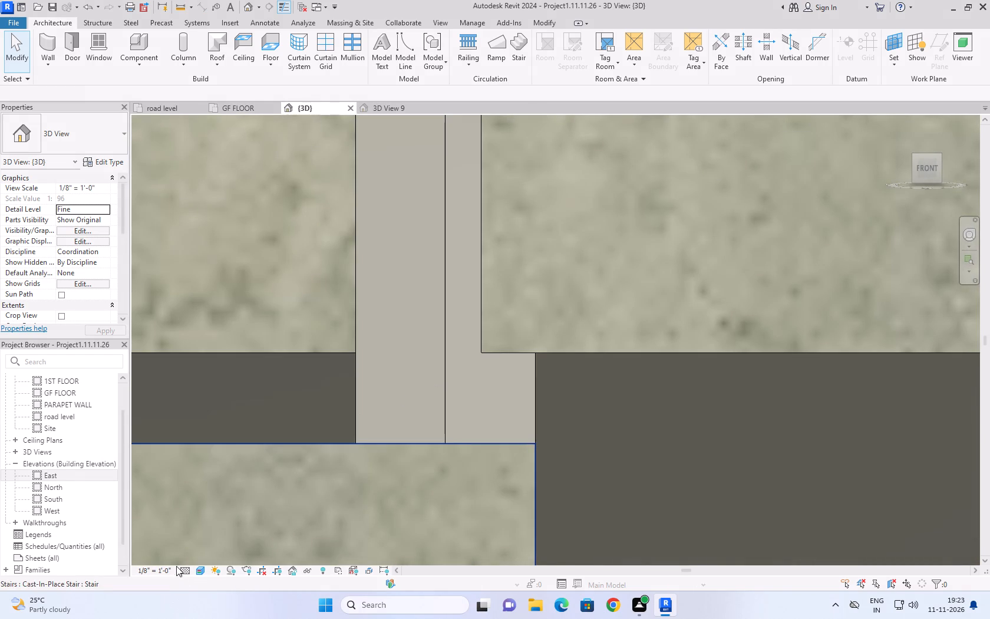
left_click(198, 568)
left_click(219, 498)
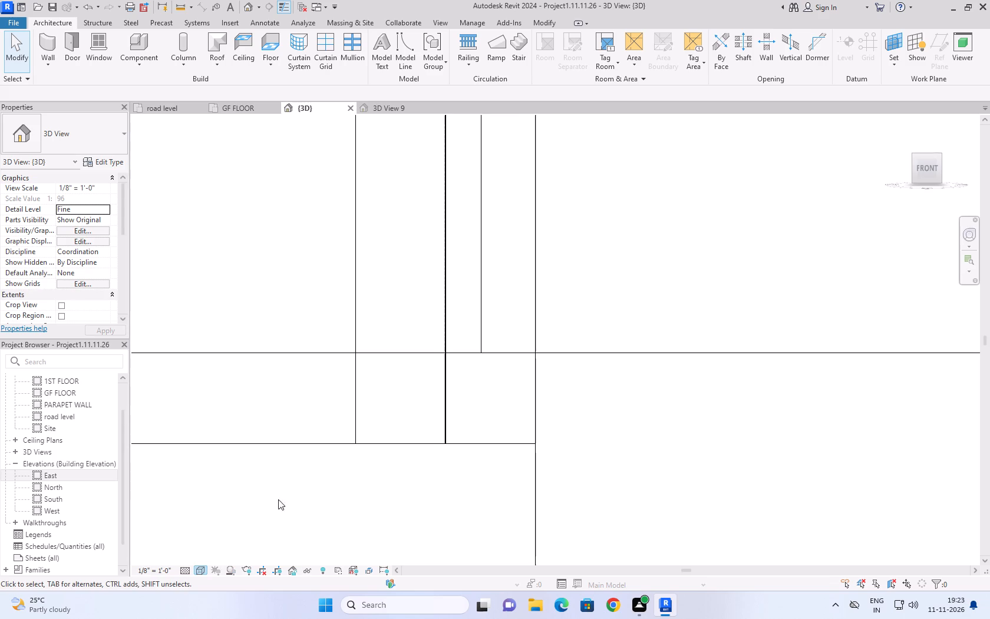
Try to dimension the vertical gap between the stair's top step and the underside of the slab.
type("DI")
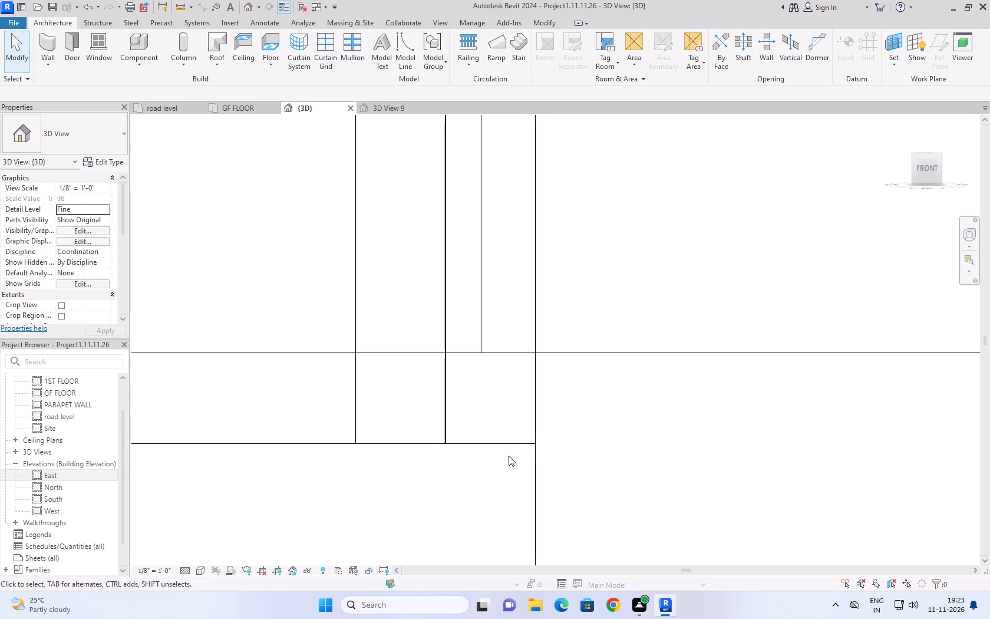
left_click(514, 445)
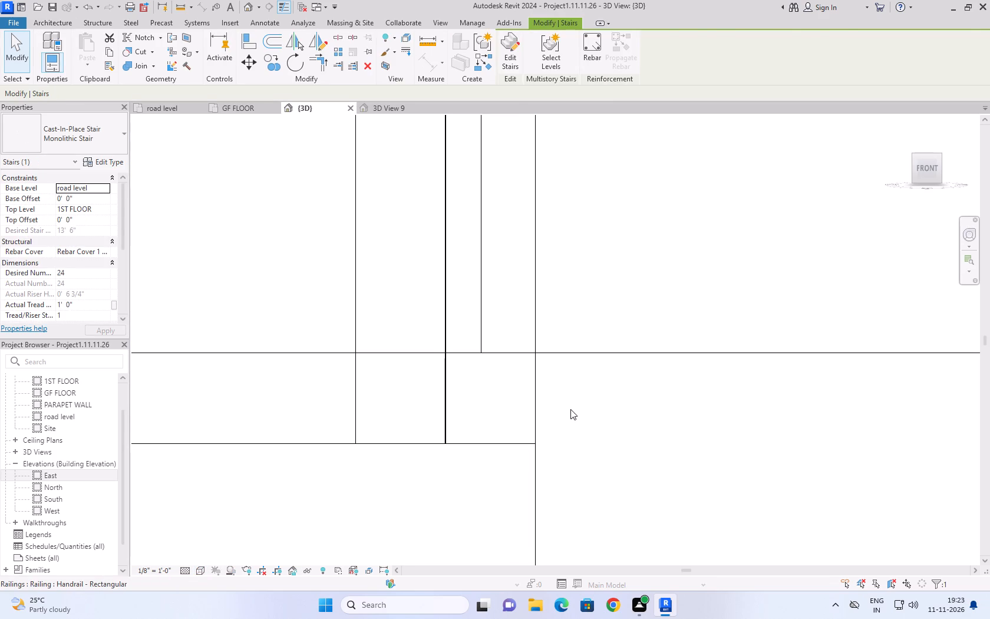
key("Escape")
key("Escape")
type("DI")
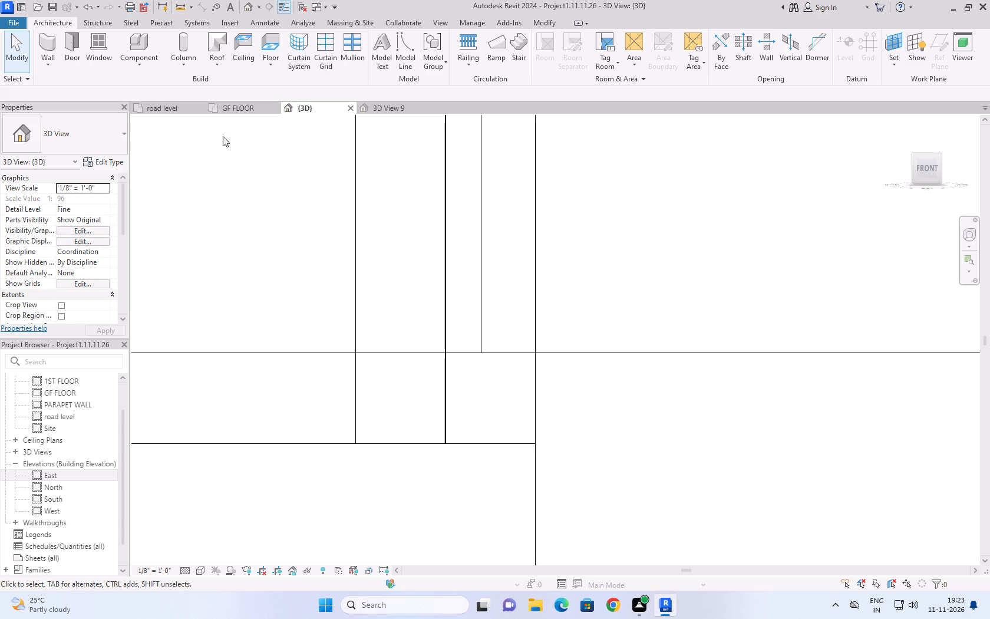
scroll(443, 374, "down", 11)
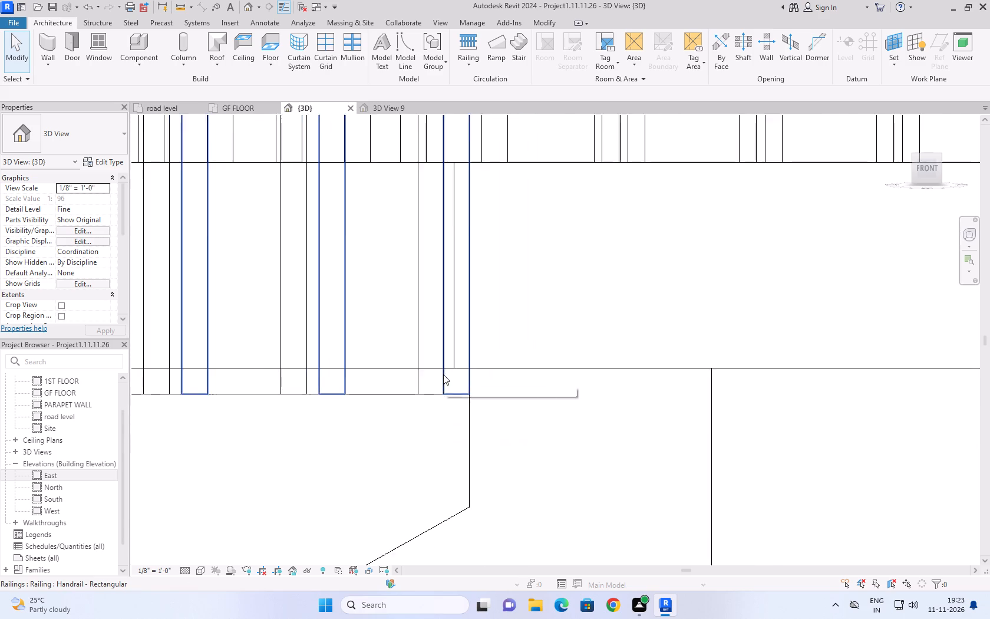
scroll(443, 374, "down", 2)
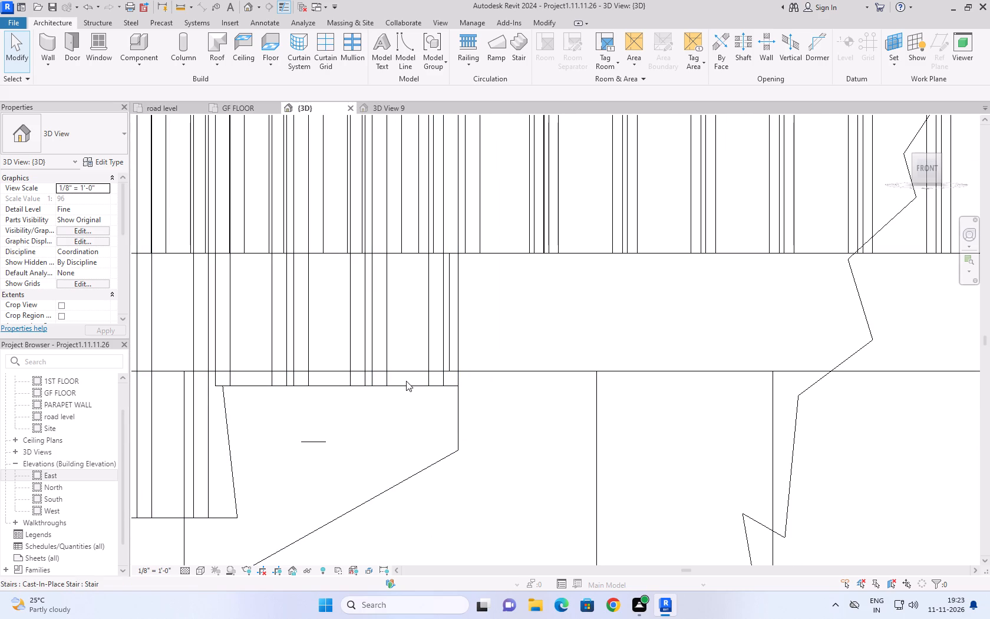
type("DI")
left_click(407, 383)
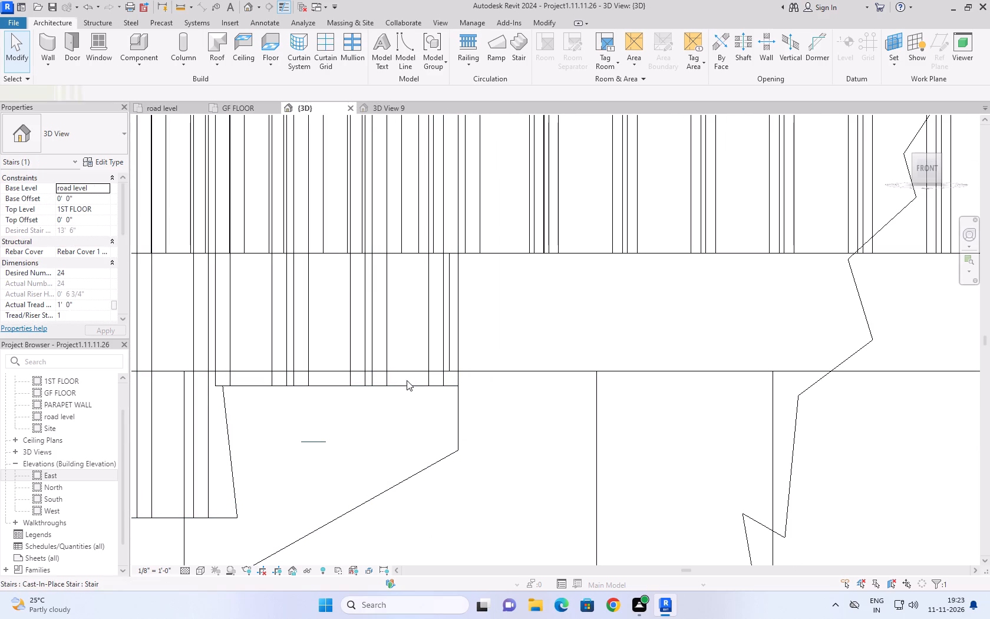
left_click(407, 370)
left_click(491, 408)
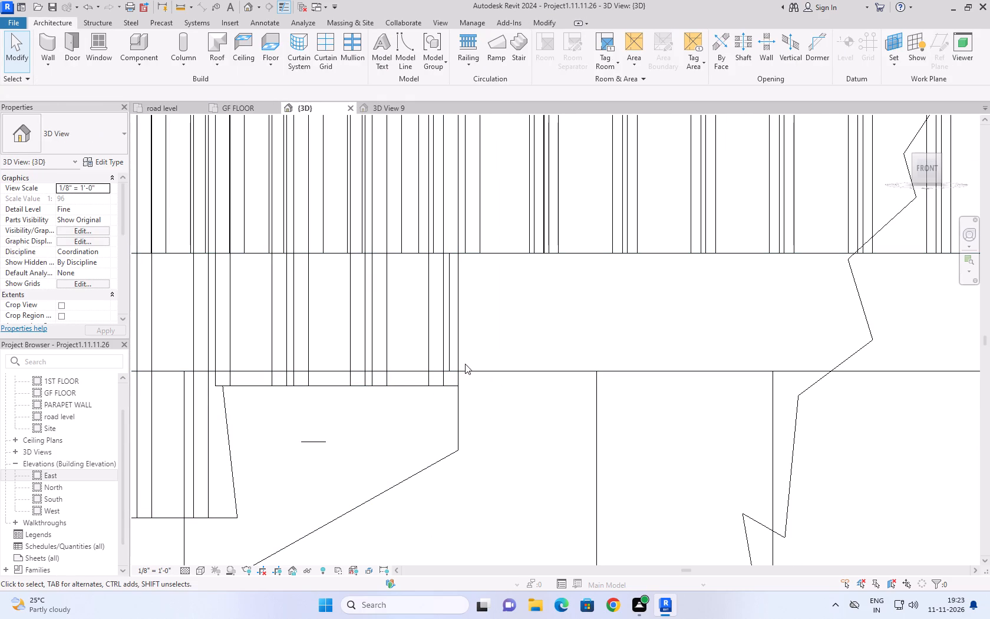
Measure the vertical gap between the top step's outer corner and the underside of the slab.
left_click(175, 6)
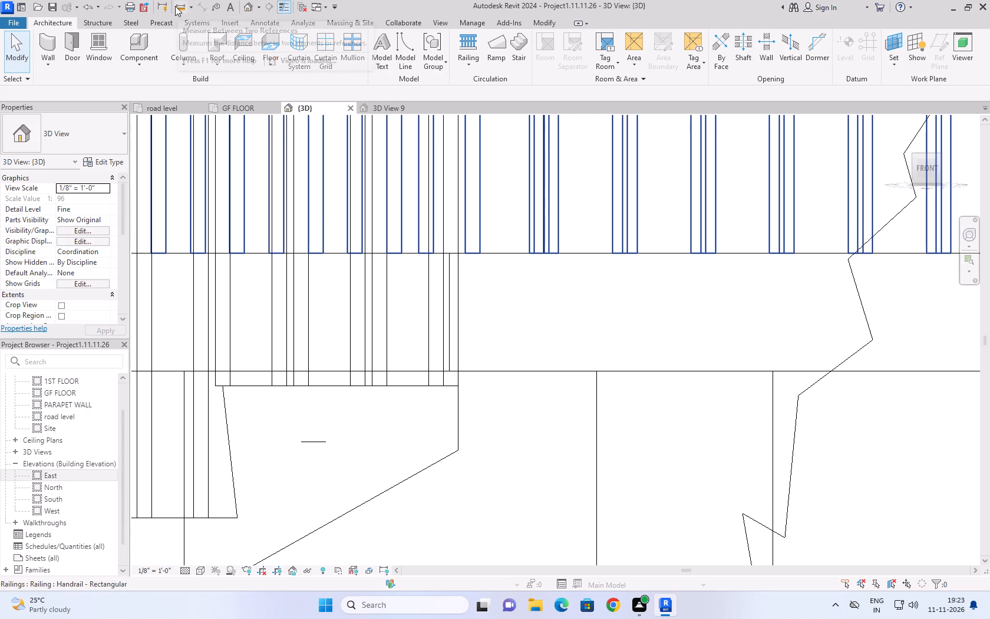
left_click(460, 389)
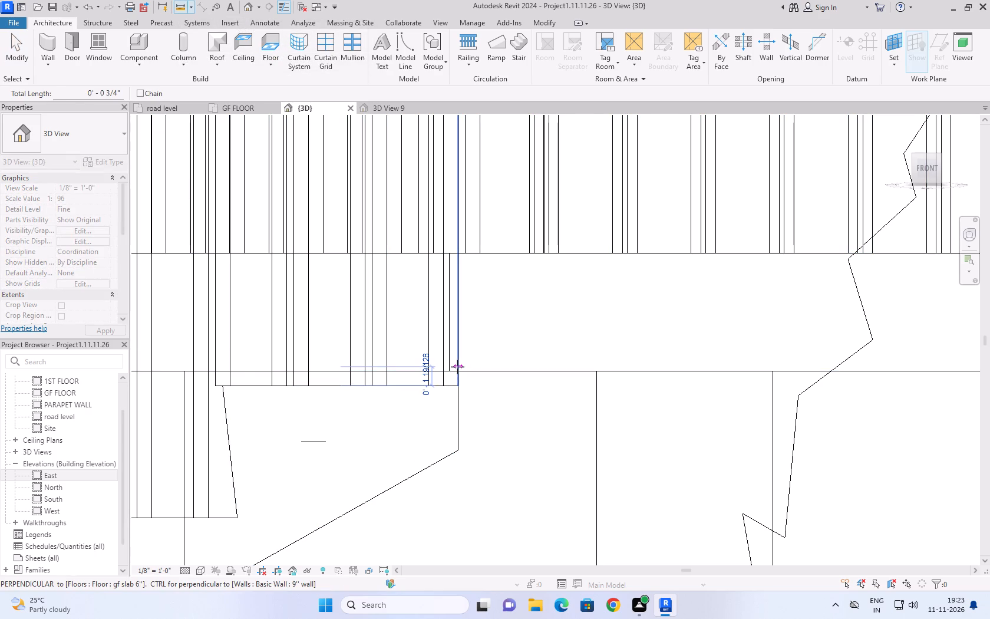
scroll(457, 367, "up", 8)
left_click(459, 379)
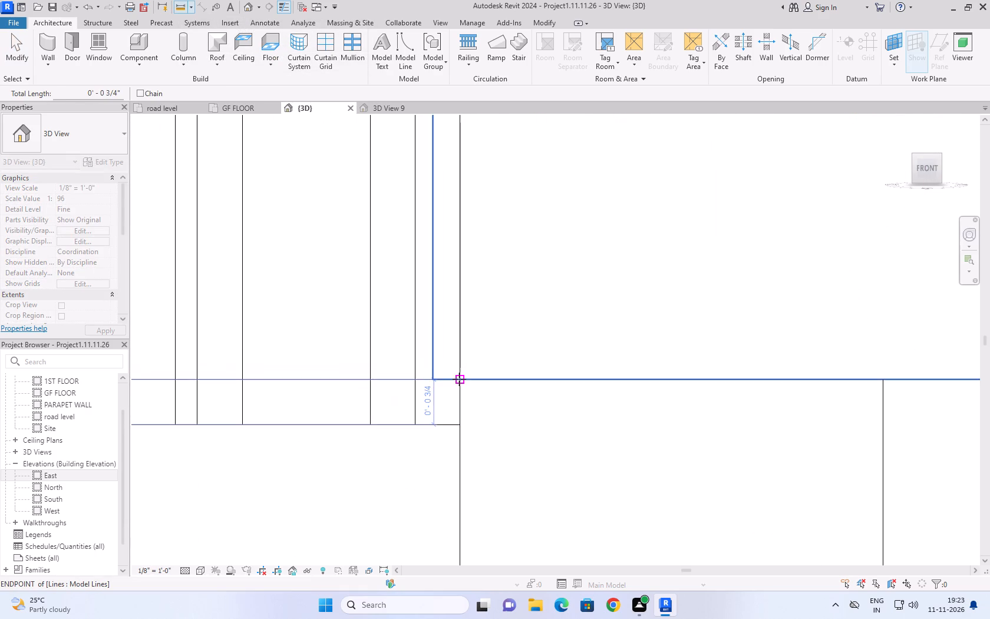
scroll(459, 379, "up", 8)
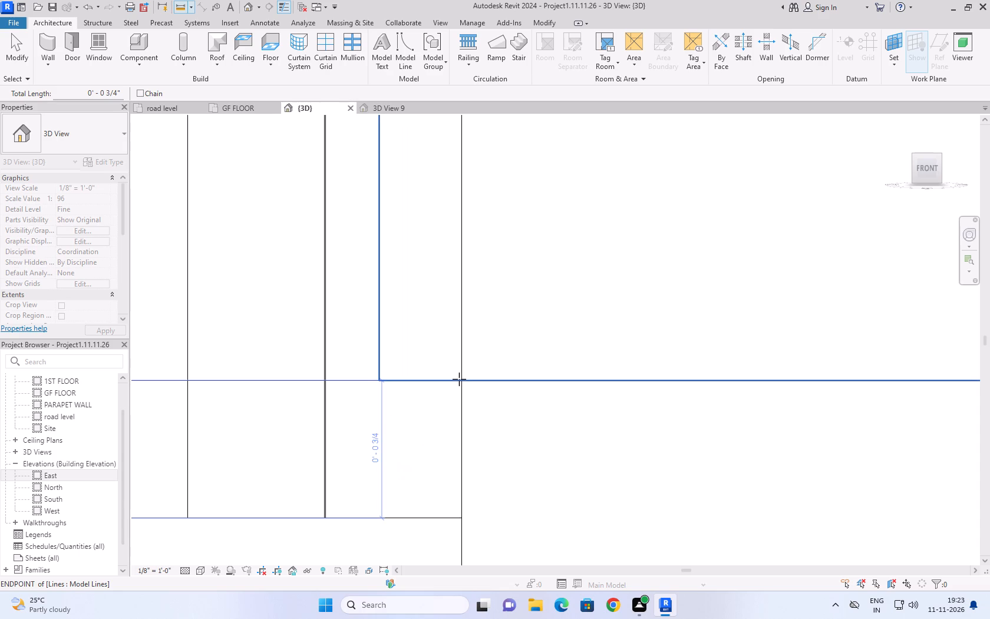
key("Escape")
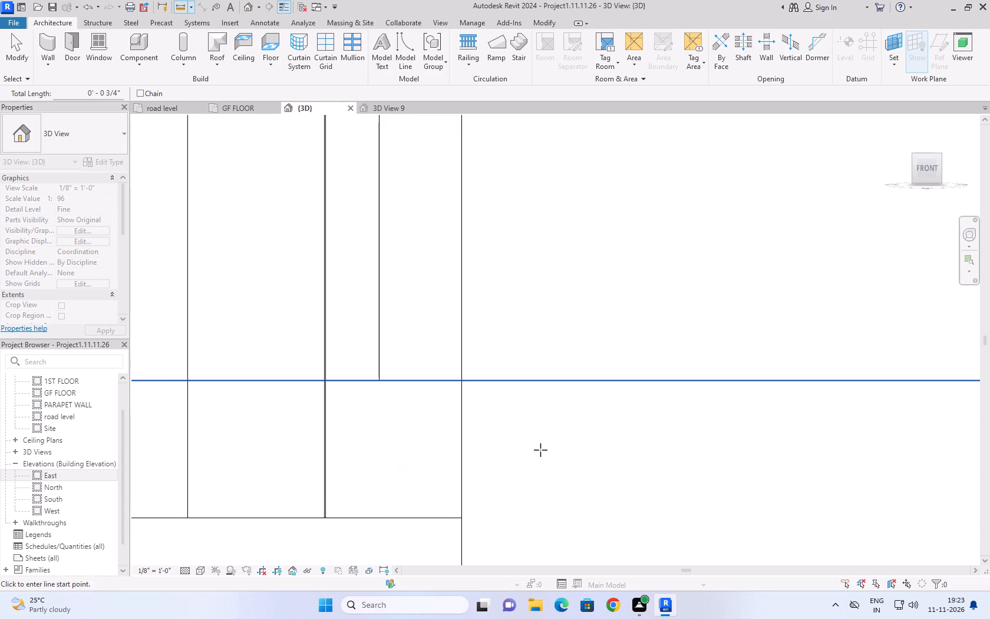
key("Escape")
key("Escape")
key("Escape")
key("Escape")
key("Escape")
scroll(533, 440, "down", 10)
key("Escape")
key("Escape")
key("Escape")
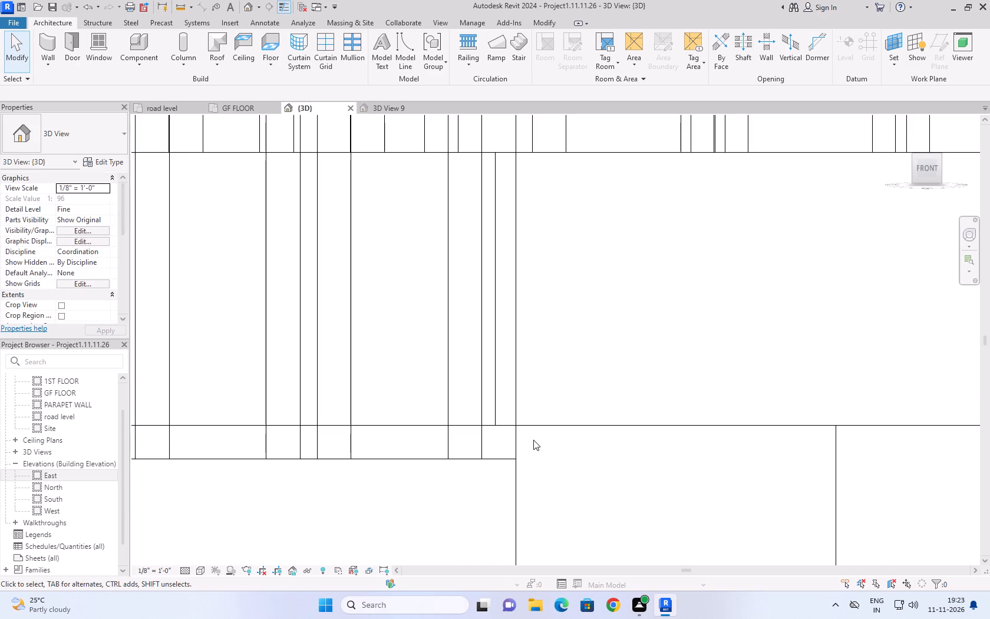
key("Escape")
scroll(533, 440, "down", 9)
key("Escape")
key("Escape")
key("Escape")
key("Escape")
key("Escape")
key("Escape")
key("Escape")
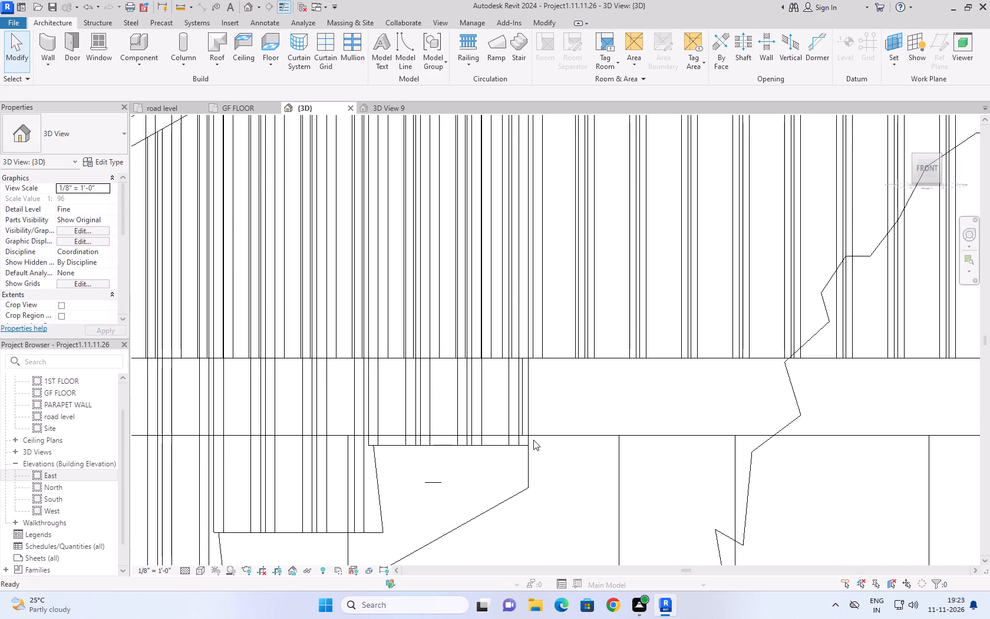
key("Escape")
scroll(533, 440, "down", 10)
double_click(5, 38)
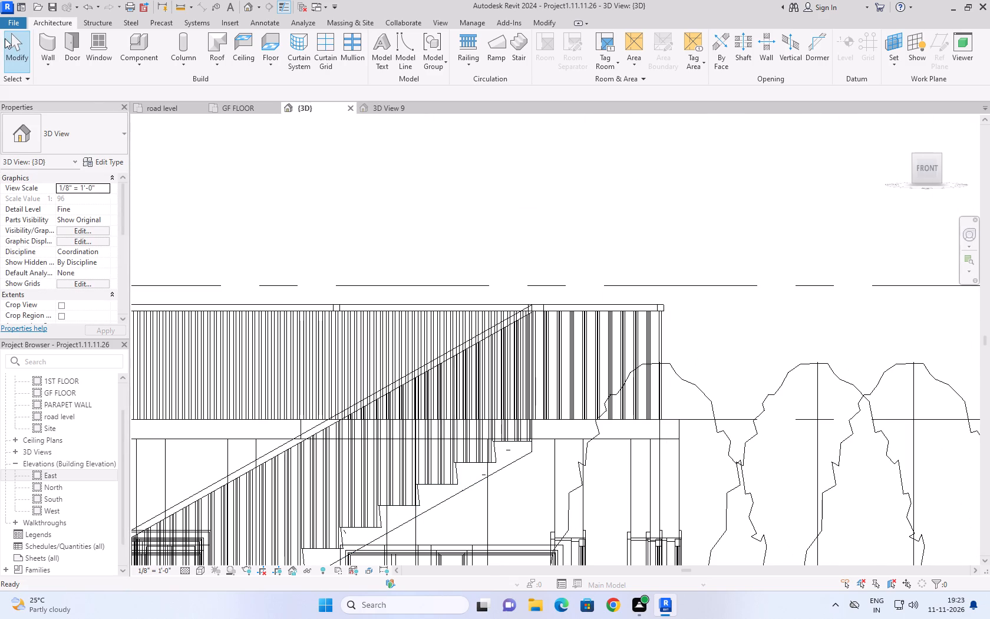
key("Escape")
key("Escape")
key("Escape")
key("Escape")
key("Escape")
key("Escape")
key("Escape")
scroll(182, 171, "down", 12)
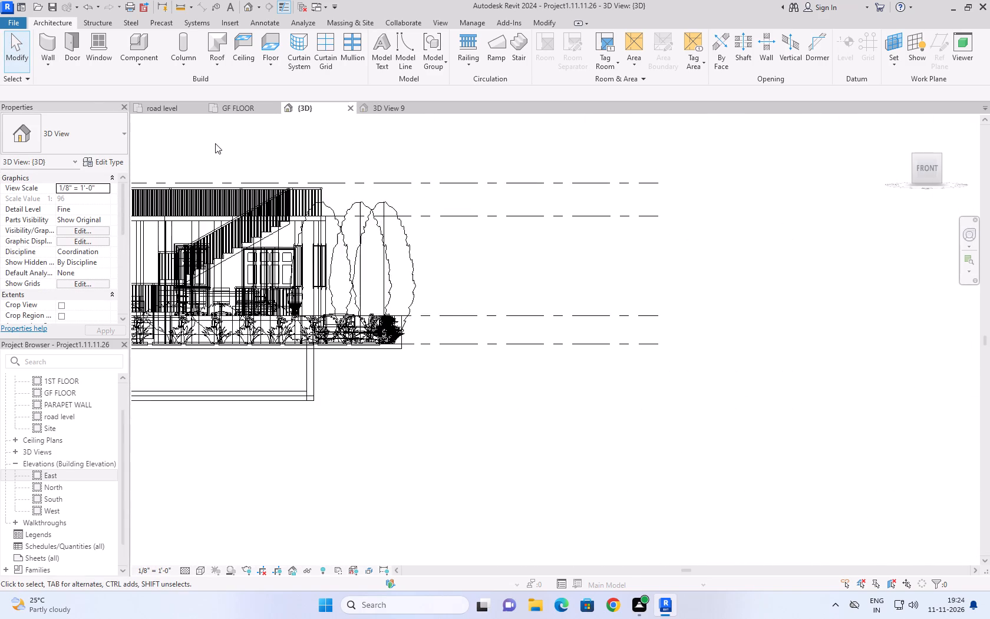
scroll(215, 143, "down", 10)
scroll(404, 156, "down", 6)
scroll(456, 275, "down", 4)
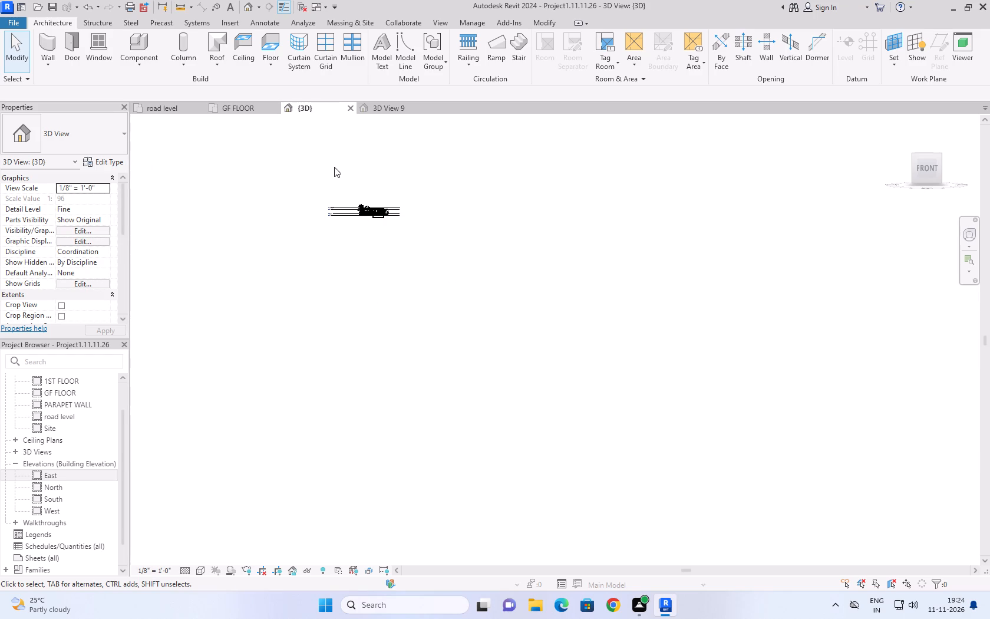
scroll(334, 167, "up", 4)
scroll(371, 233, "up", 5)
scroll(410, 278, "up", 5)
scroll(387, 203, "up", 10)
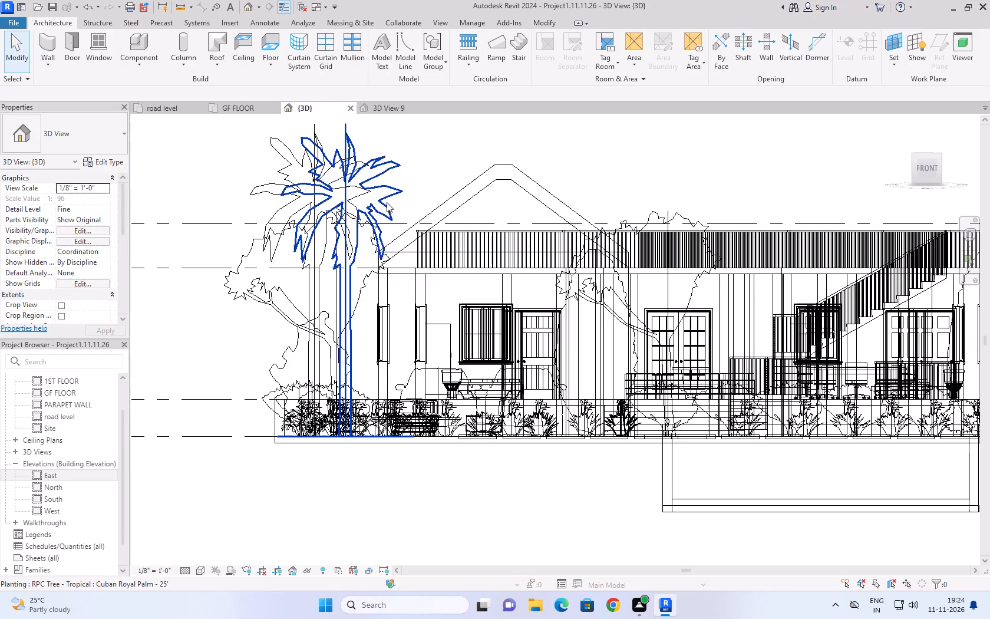
Set the 3D view's visual style to Realistic.
scroll(549, 284, "up", 9)
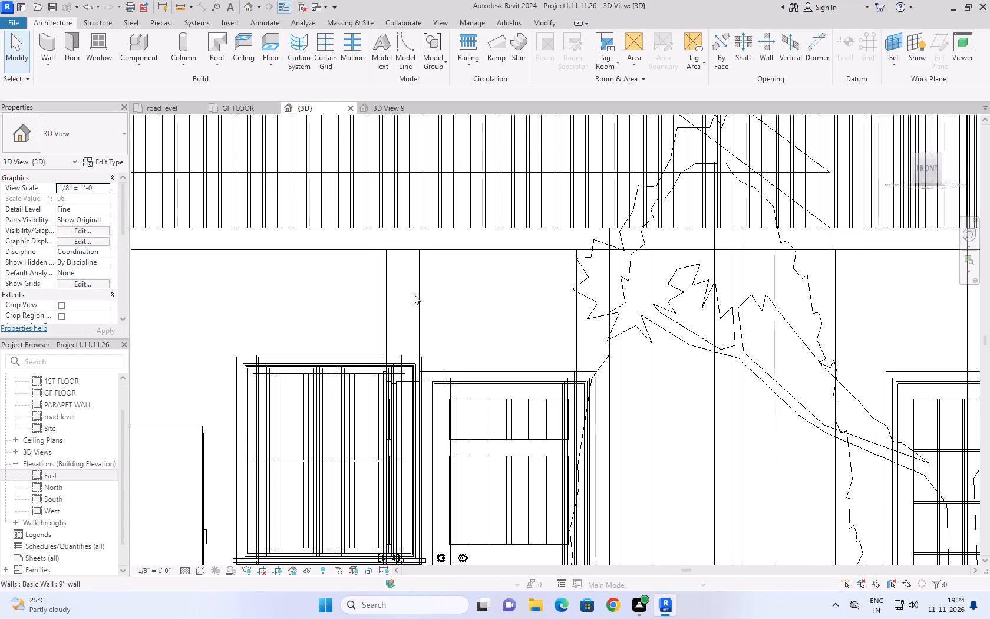
left_click(204, 569)
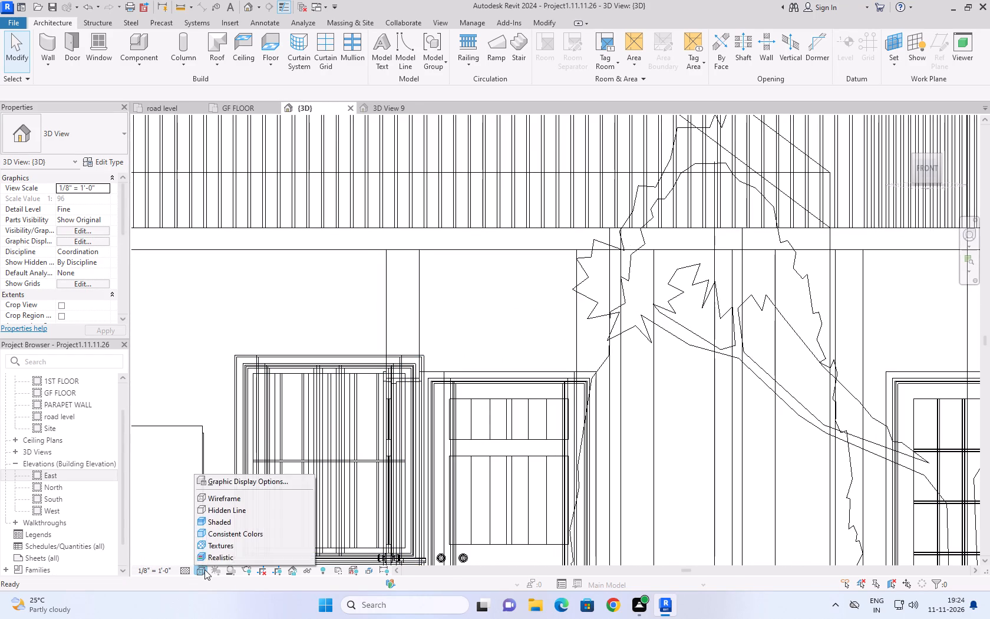
left_click(204, 557)
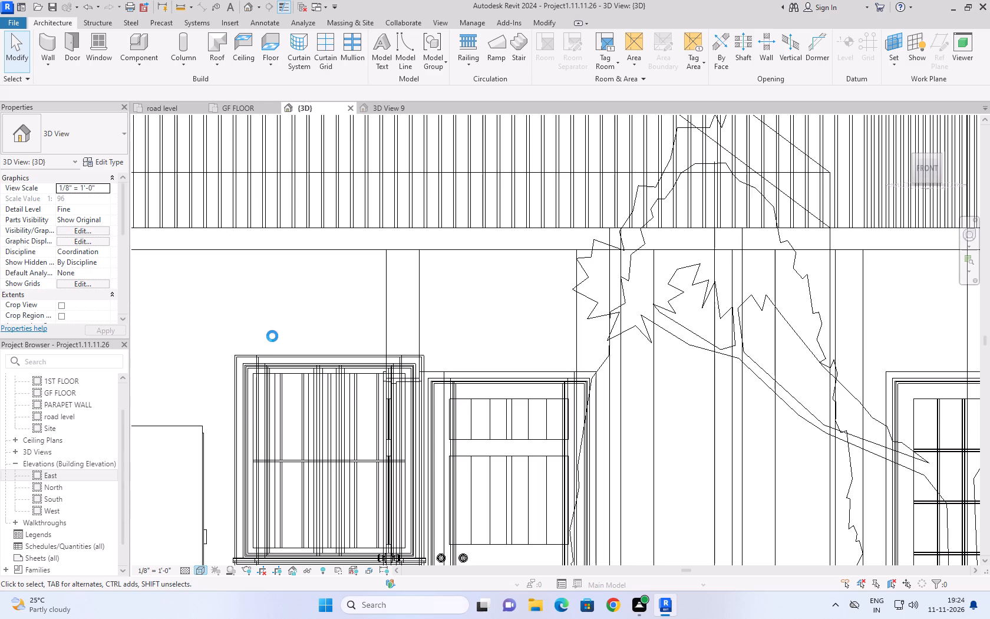
Examine the house's front with its exterior stair and railings, first from the front and finally from the home isometric view.
scroll(290, 324, "down", 18)
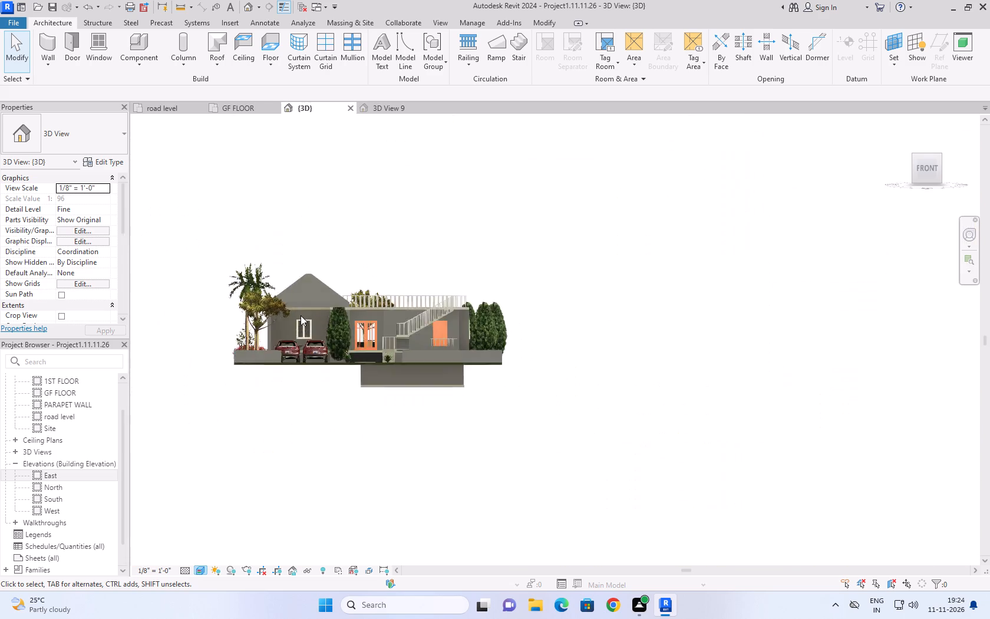
scroll(301, 315, "down", 2)
scroll(261, 311, "up", 4)
scroll(360, 346, "up", 4)
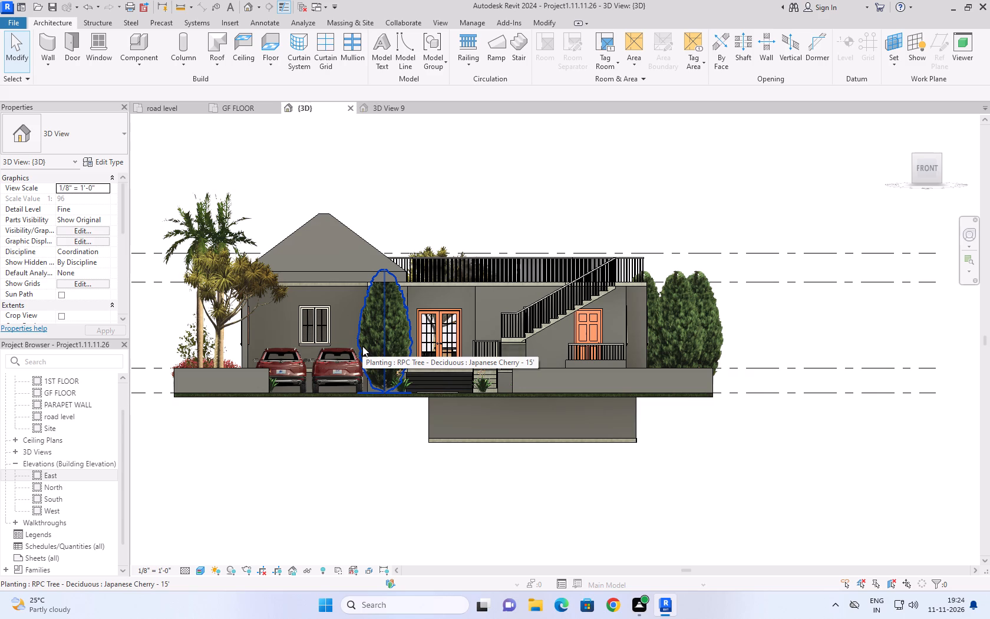
scroll(604, 351, "up", 5)
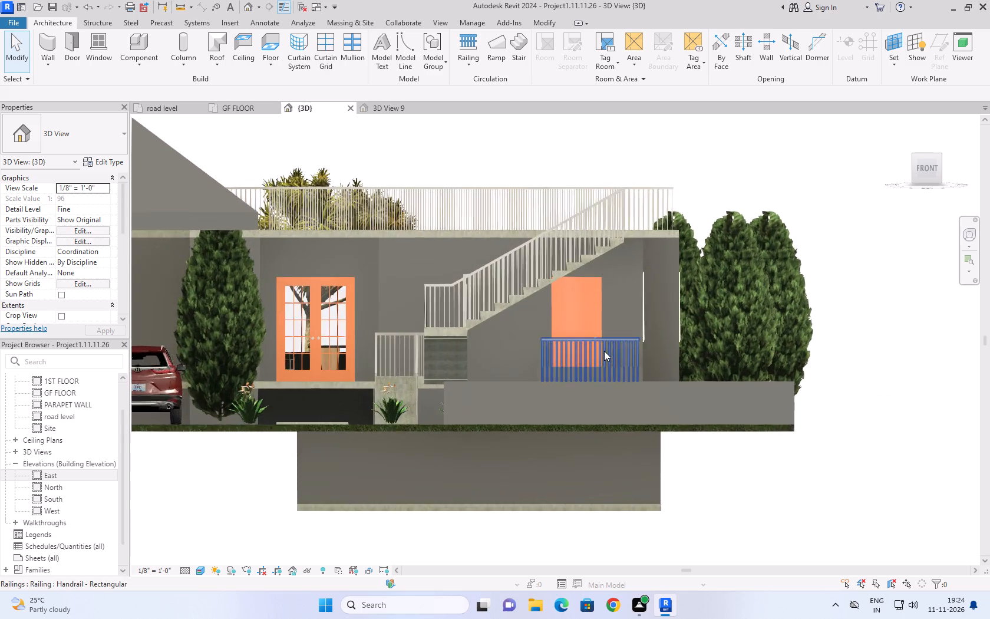
scroll(604, 351, "up", 2)
scroll(610, 277, "down", 6)
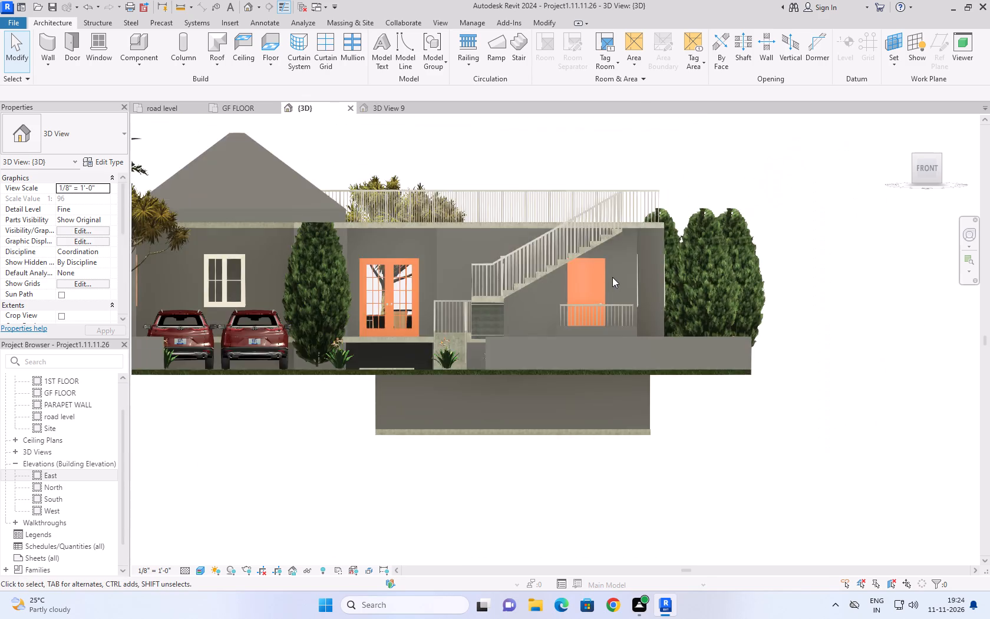
scroll(612, 277, "down", 3)
left_click(902, 128)
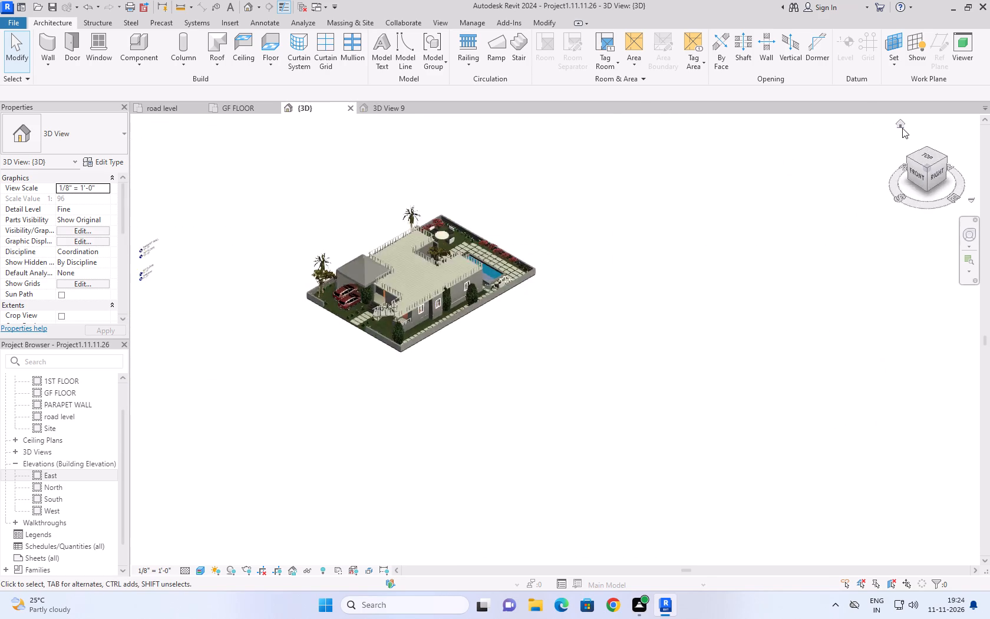
scroll(608, 430, "up", 11)
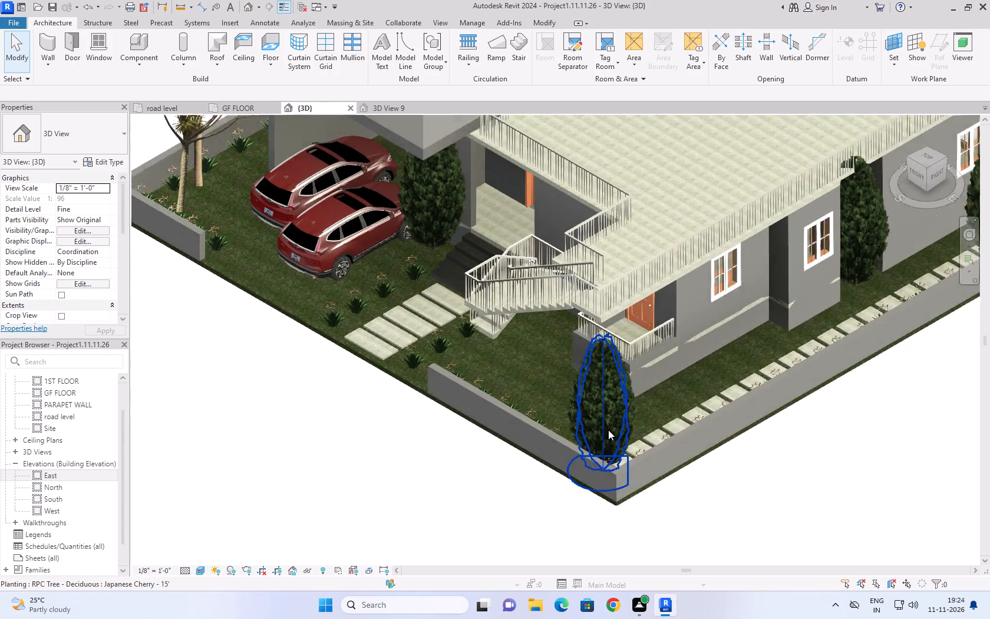
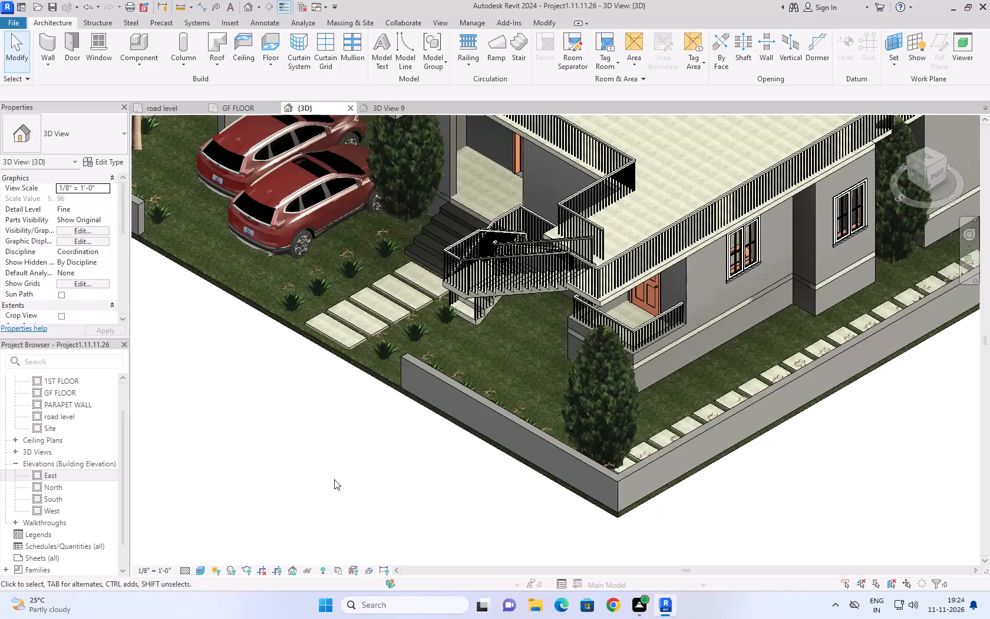
Close the GF FLOOR, {3D} and 3D View 9 views, leaving the road level plan open.
left_click(243, 100)
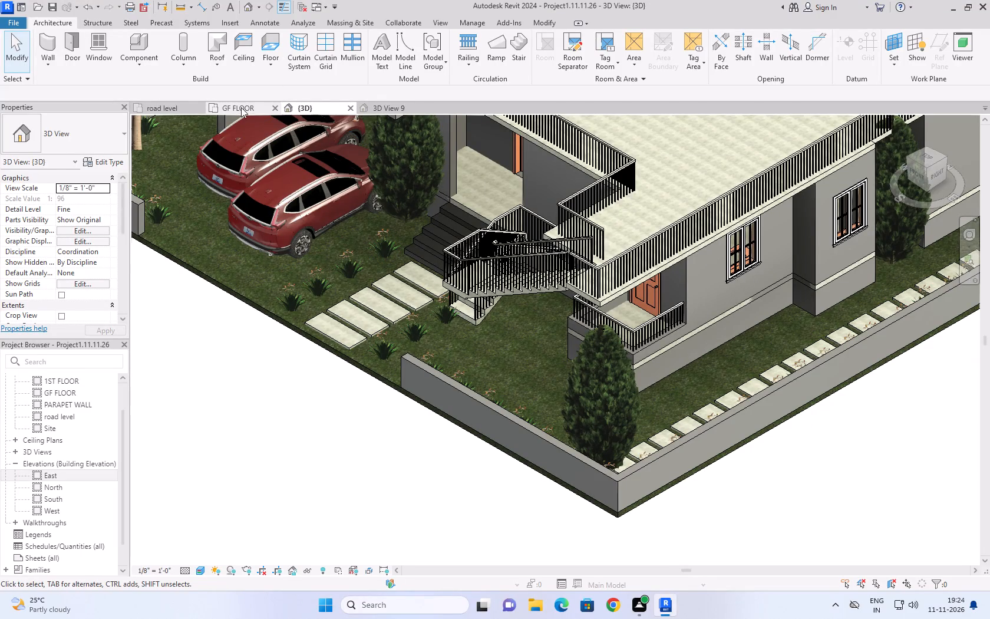
left_click(241, 107)
left_click(274, 106)
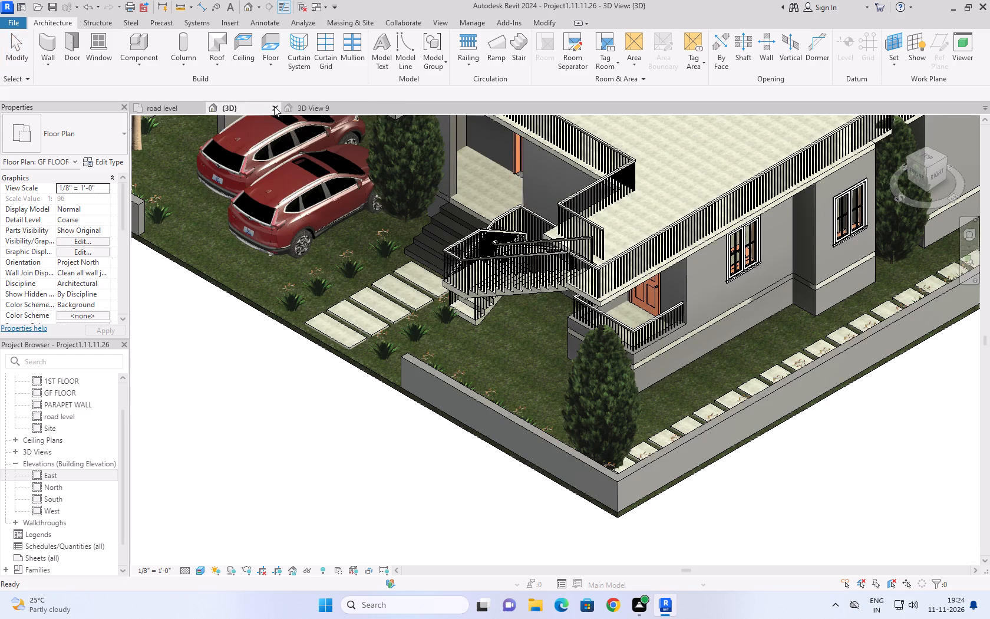
double_click(274, 106)
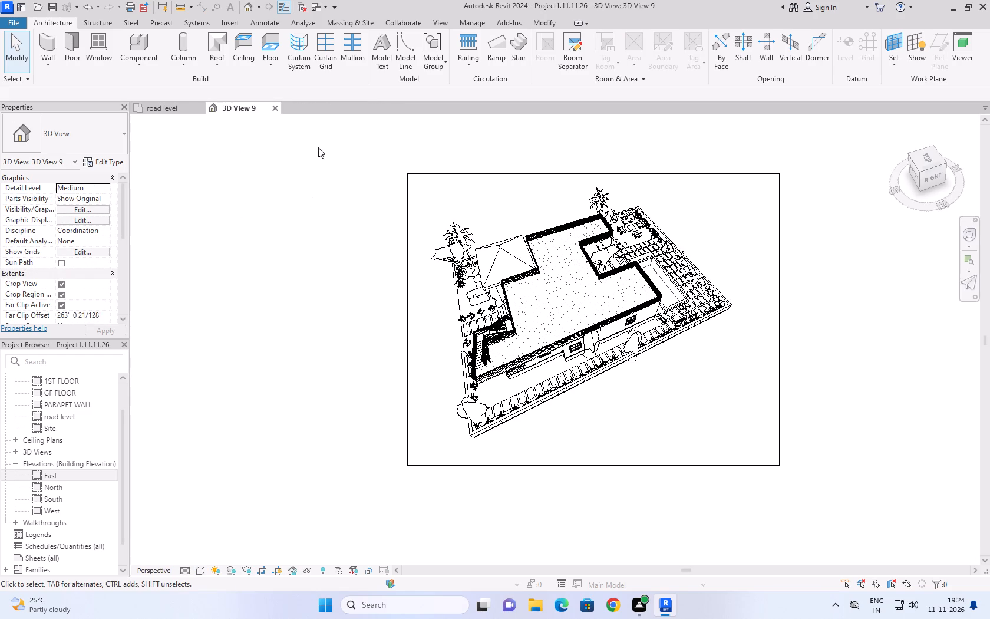
left_click(275, 111)
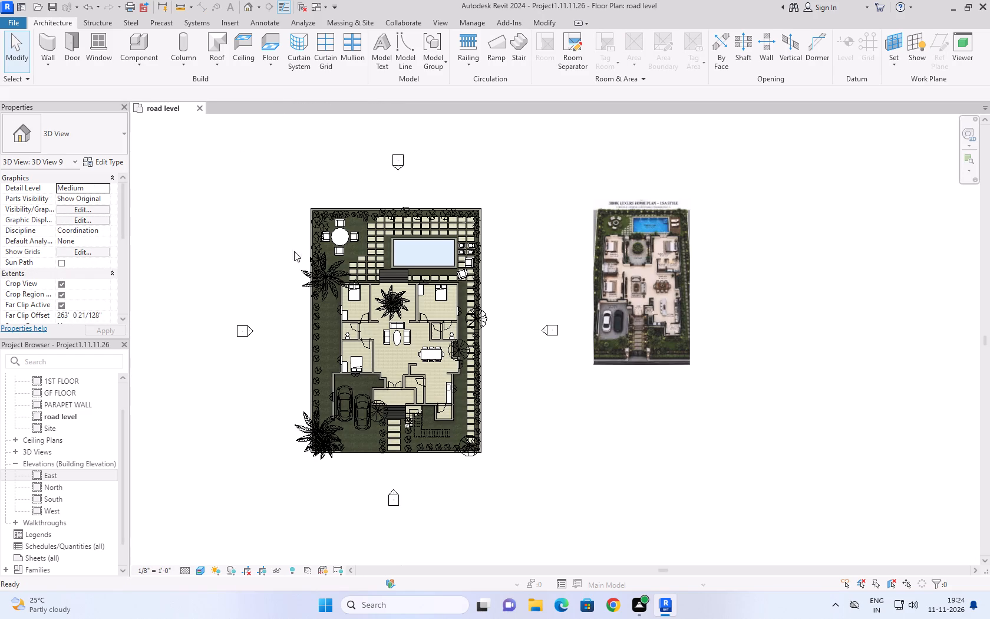
Draw a closed 25' wide by 35' high rectangle of model lines in the empty area beyond the reference plan image.
scroll(547, 378, "up", 4)
scroll(543, 370, "down", 3)
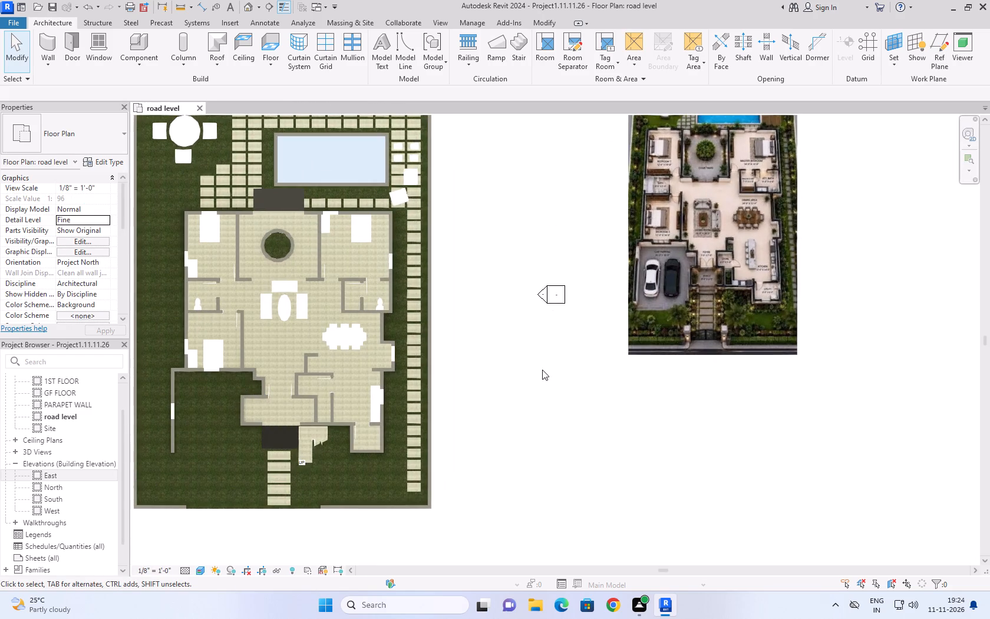
scroll(555, 378, "down", 3)
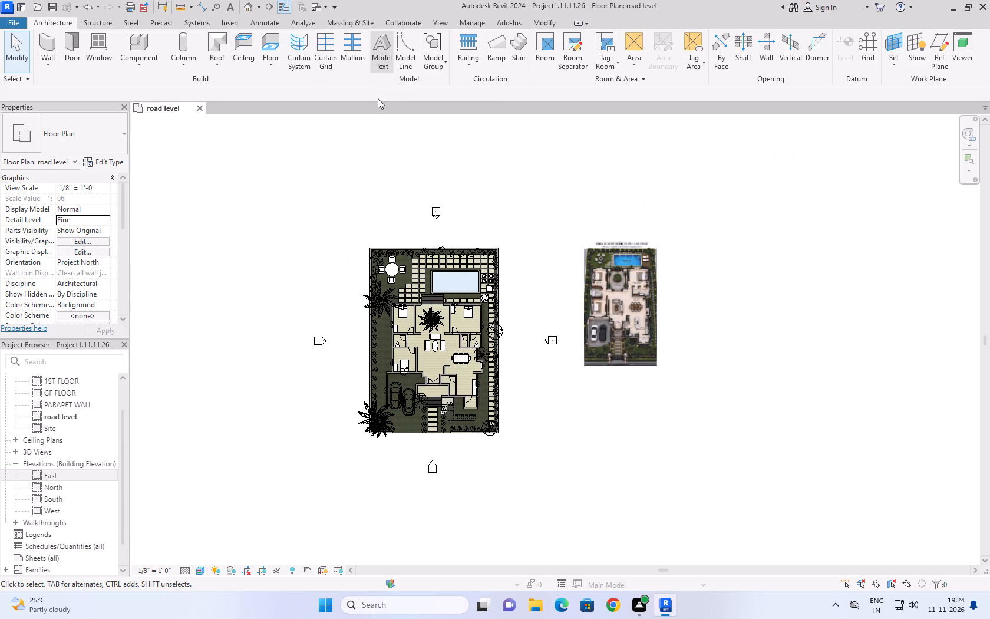
left_click(397, 38)
middle_click_drag(683, 221, 515, 251)
left_click(639, 247)
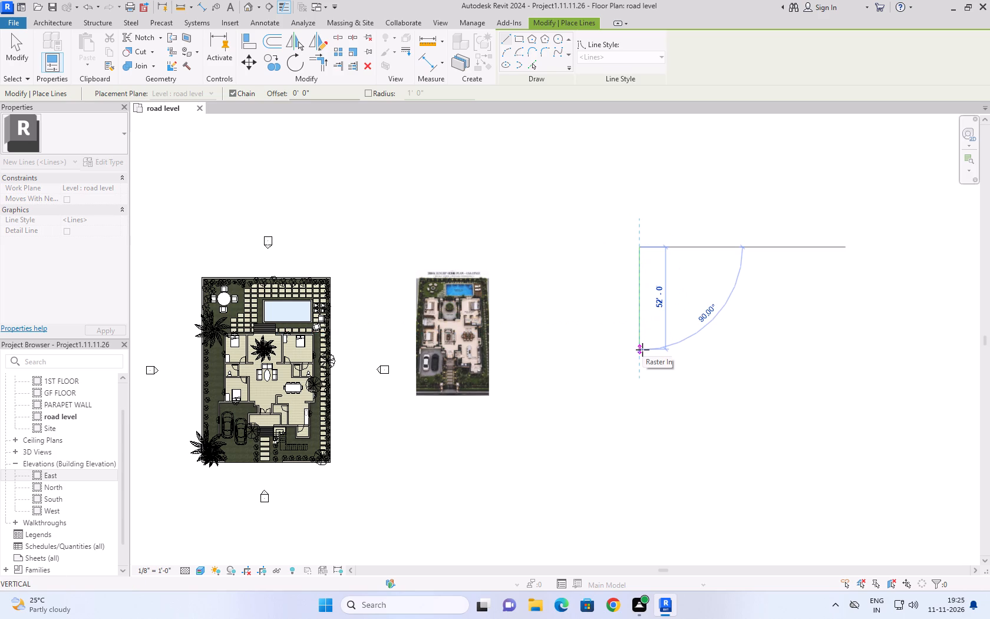
type("35")
key("Return")
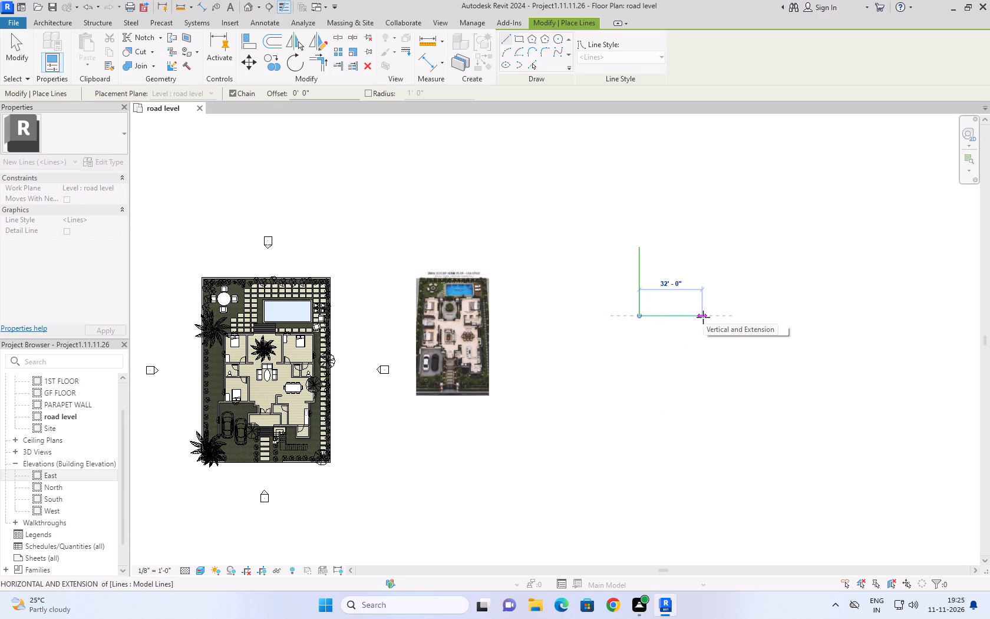
type("25'")
key("Return")
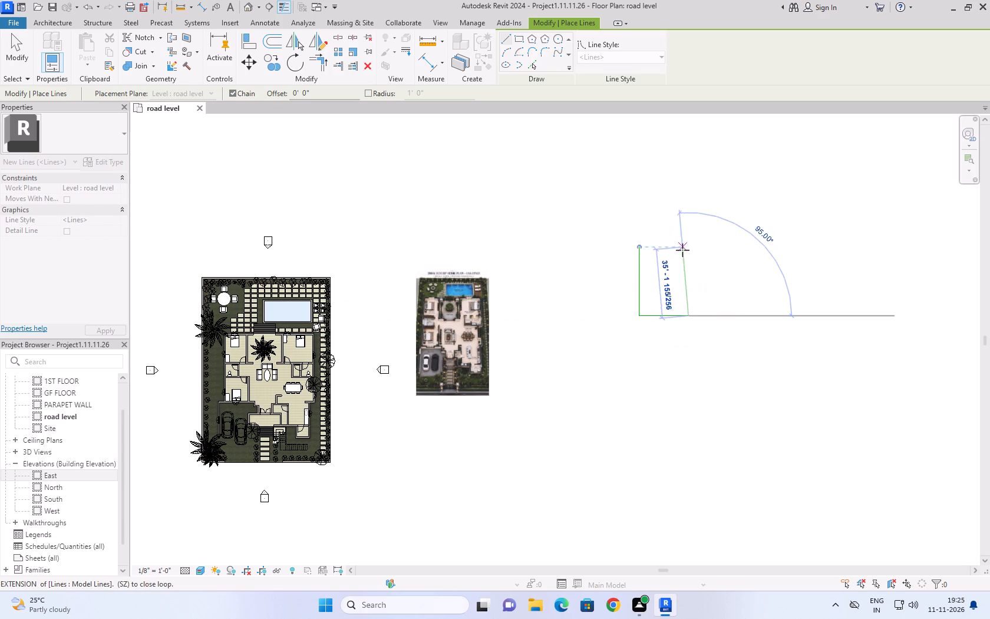
left_click(685, 249)
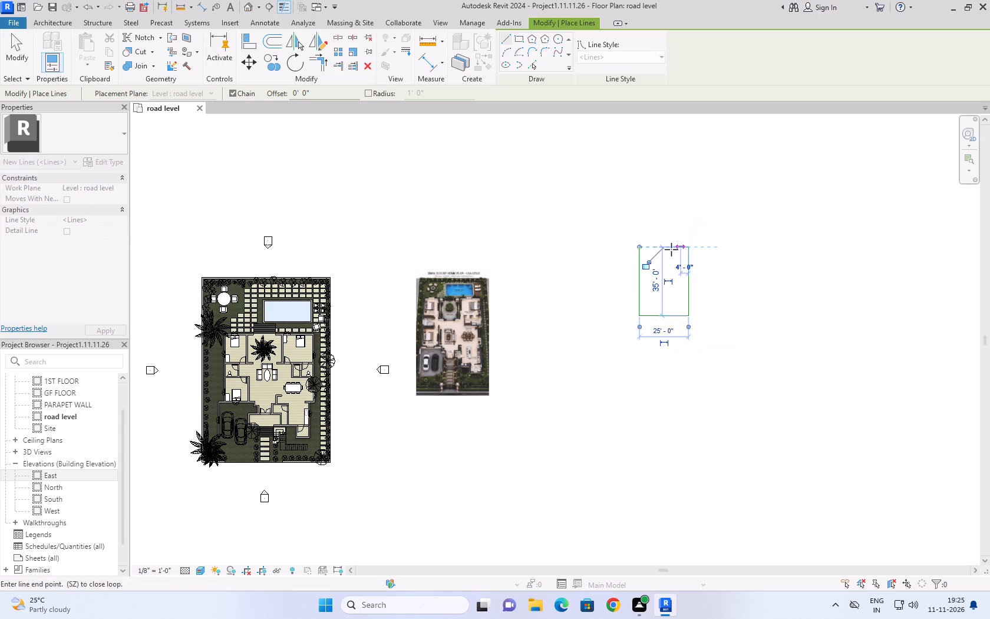
left_click(639, 249)
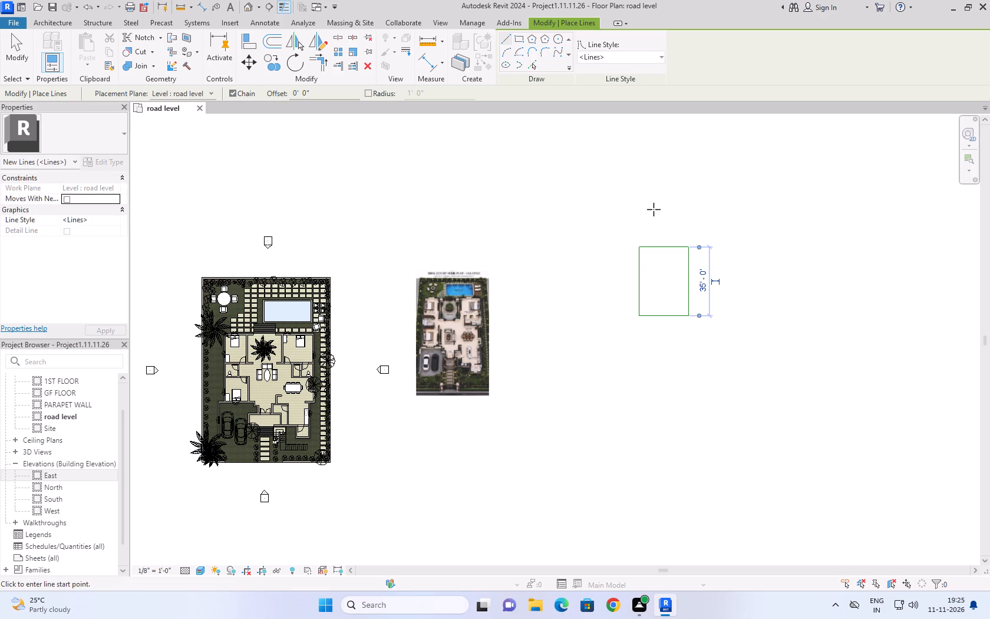
Draw two horizontal lines across the rectangle, making bands about 11'-6", 11'-0" and 12'-6" high from bottom to top.
middle_click_drag(668, 213, 581, 337)
scroll(618, 416, "up", 4)
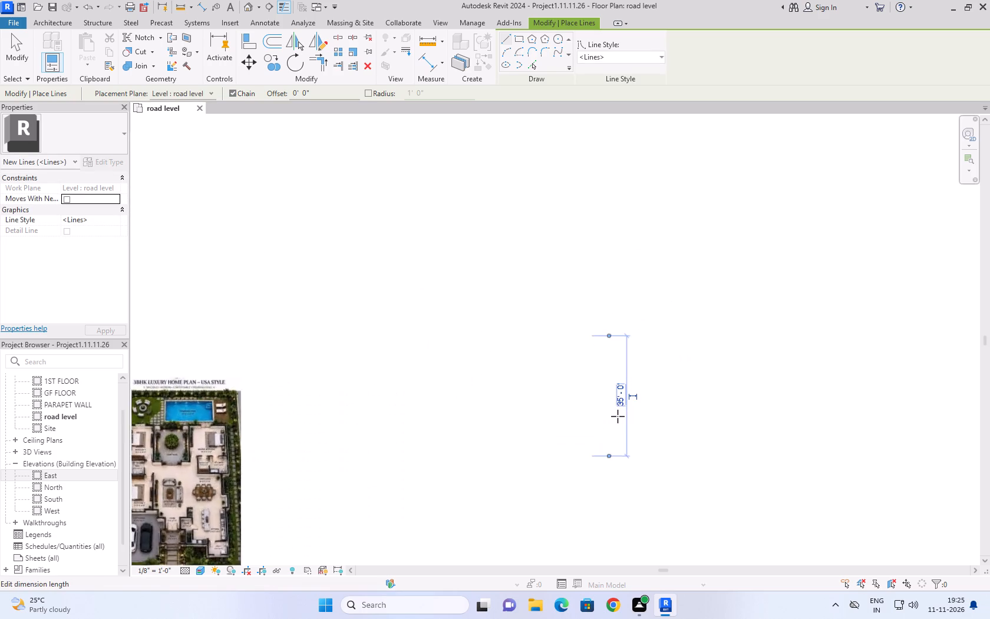
scroll(618, 416, "up", 3)
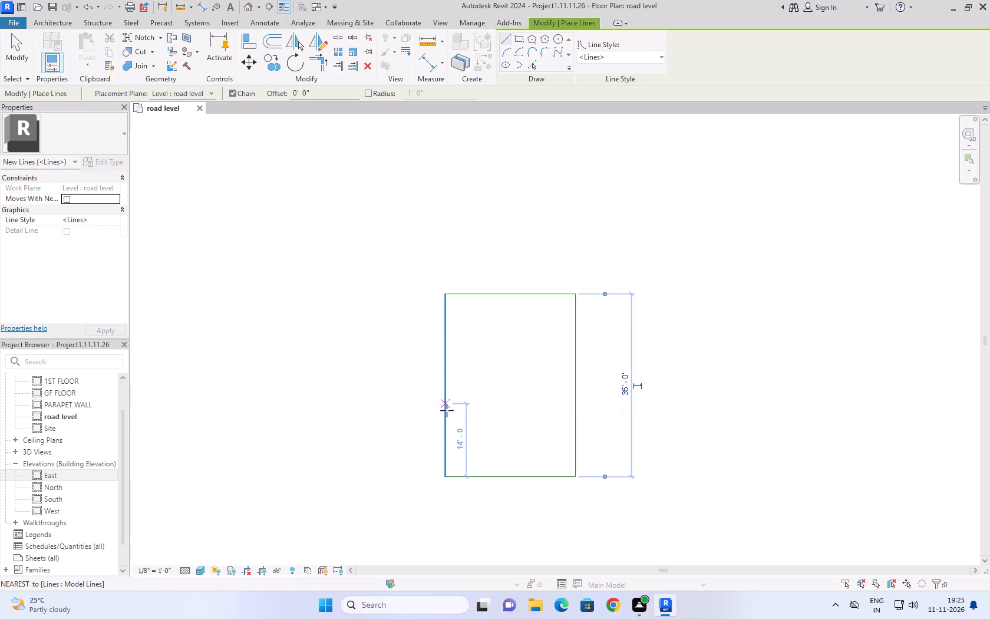
left_click(445, 418)
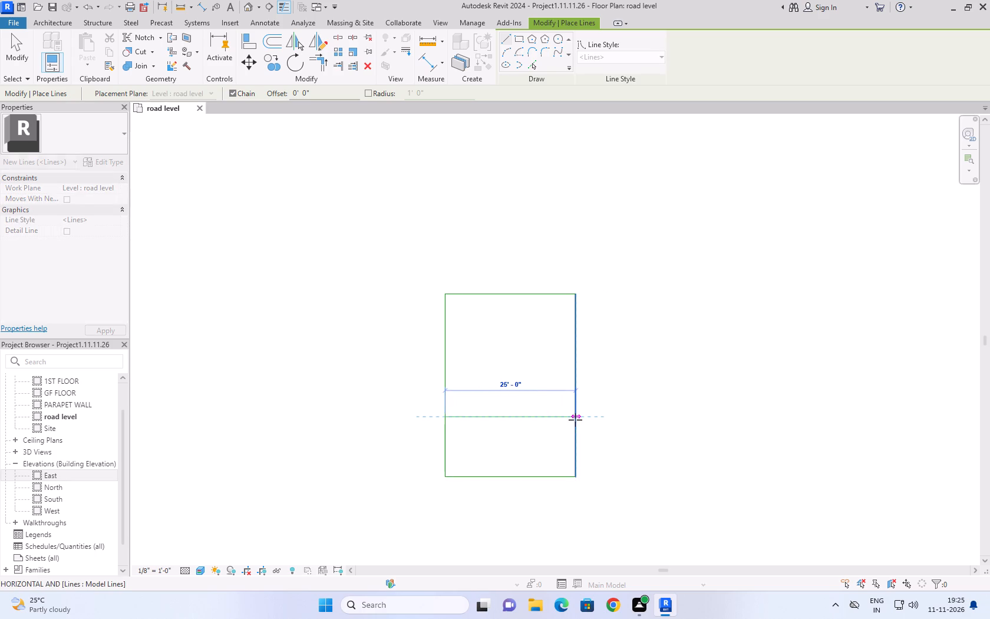
left_click(575, 420)
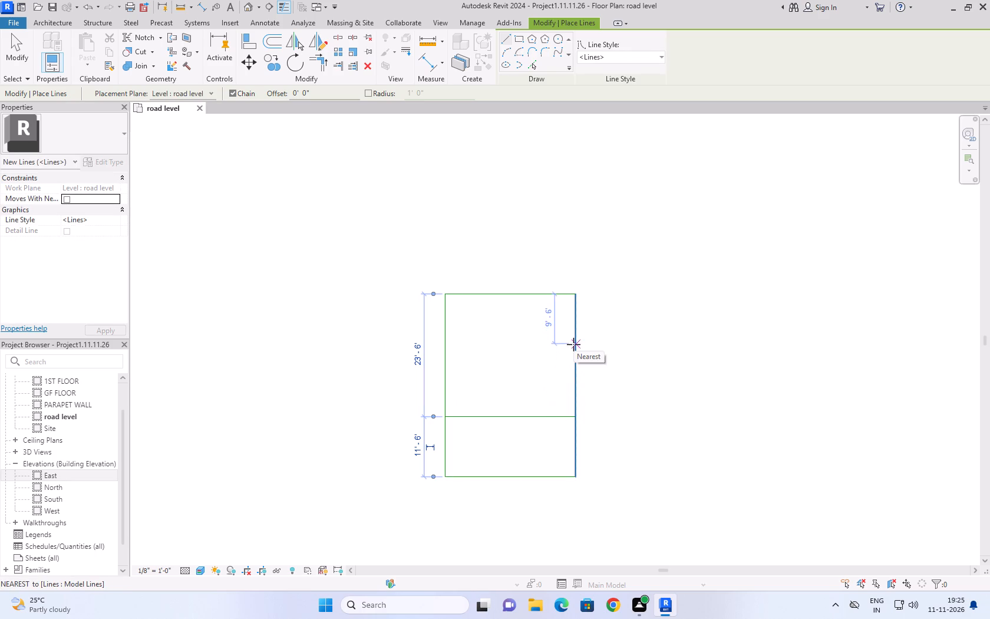
left_click(574, 360)
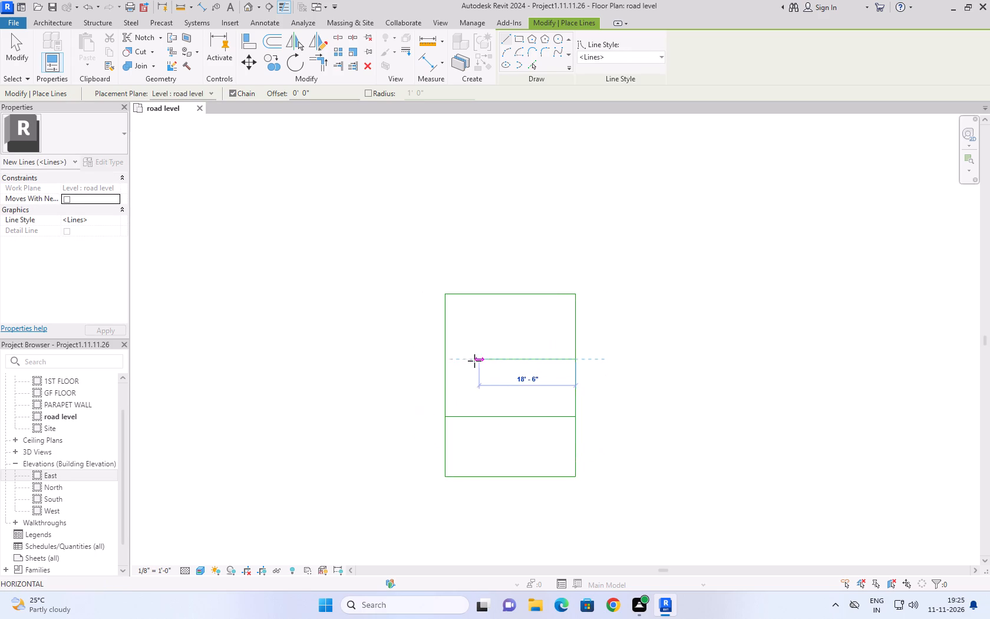
left_click(444, 358)
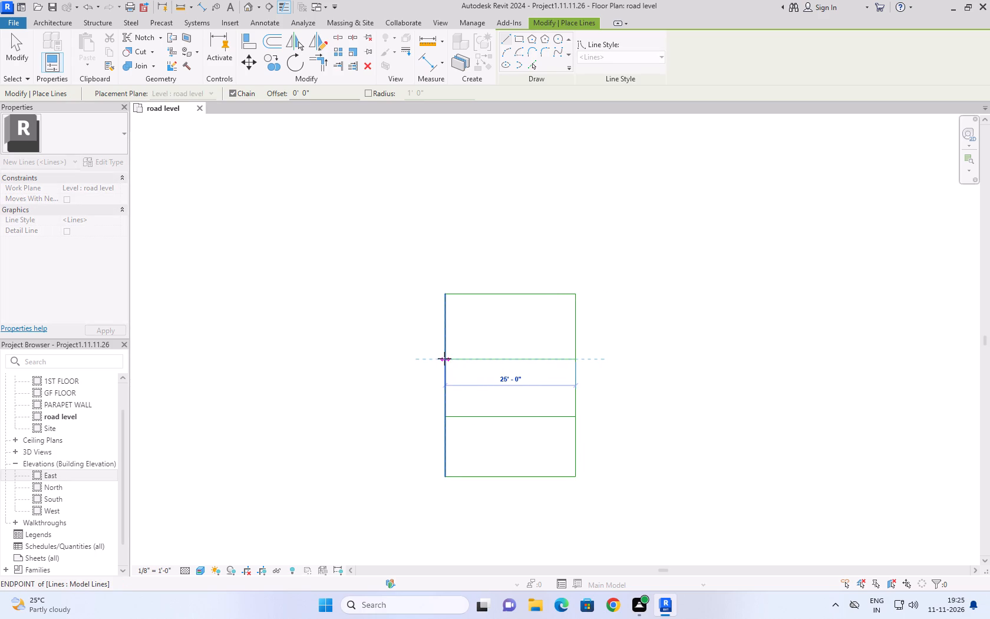
Divide the upper band at its midpoint, the middle band about 7'-6" and the lower band about 15' from the left edge.
left_click(510, 297)
left_click(512, 362)
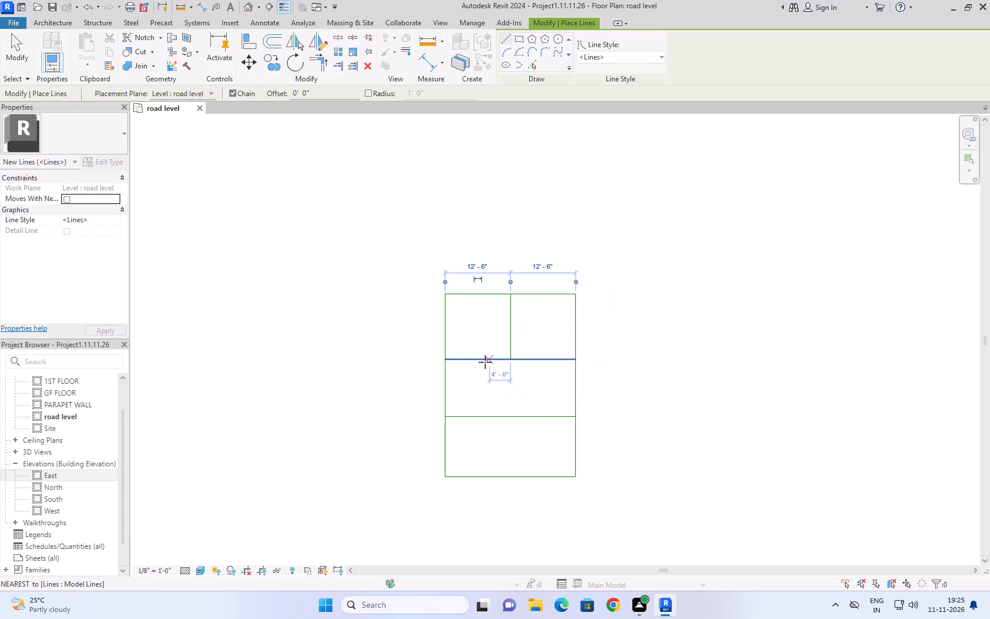
left_click(484, 362)
left_click(487, 417)
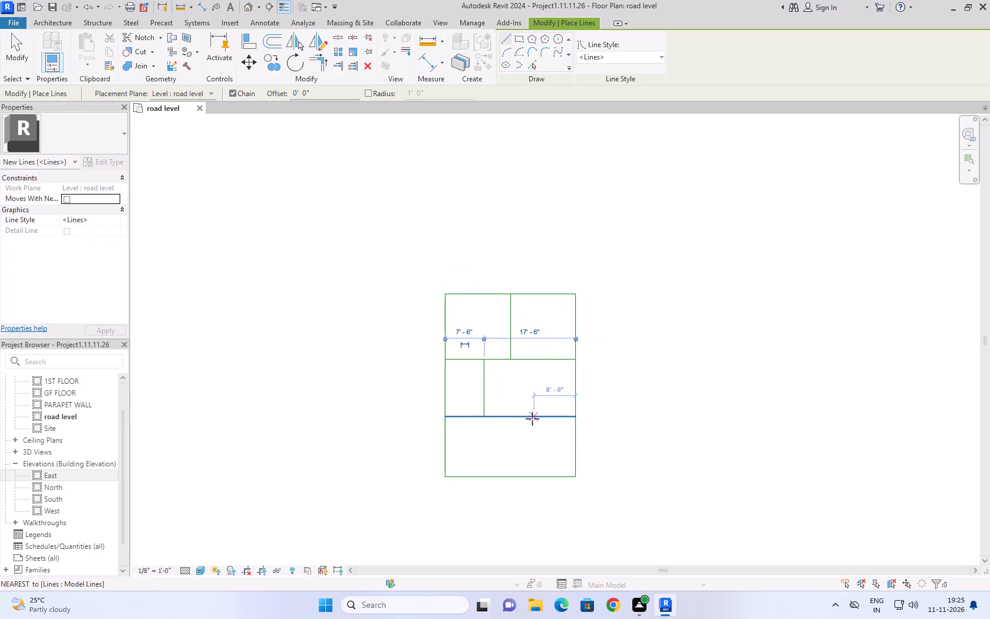
left_click(524, 419)
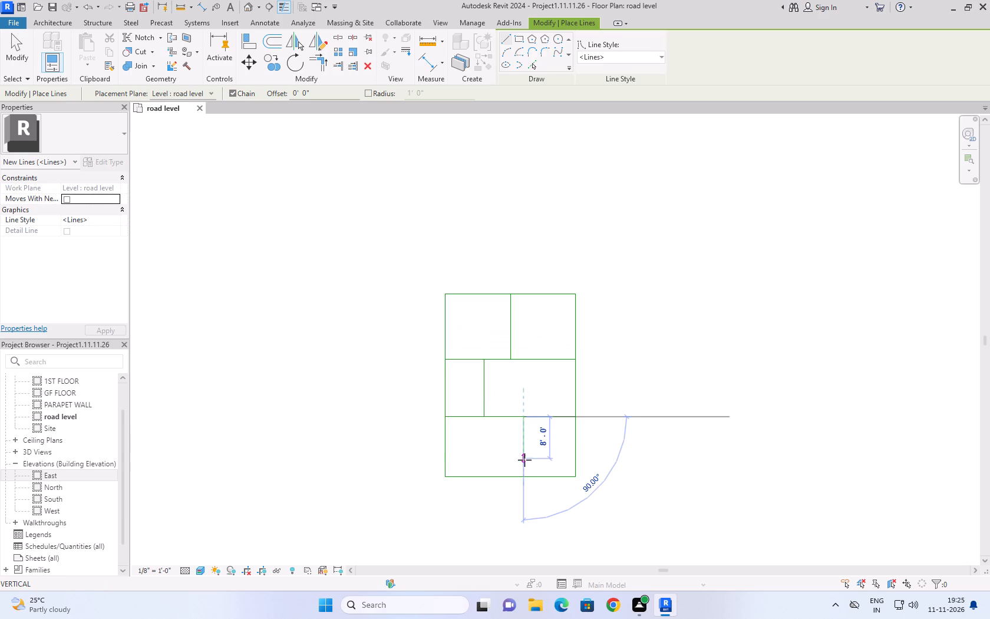
left_click(524, 475)
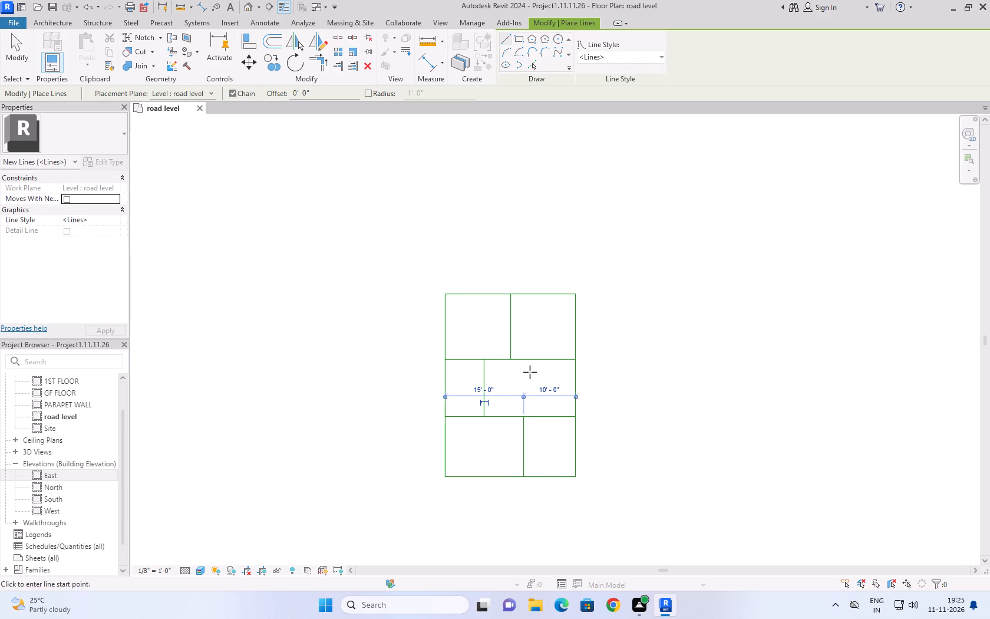
Partition off an area about 8' wide at the middle band's right end and halve it with a horizontal line.
left_click(535, 361)
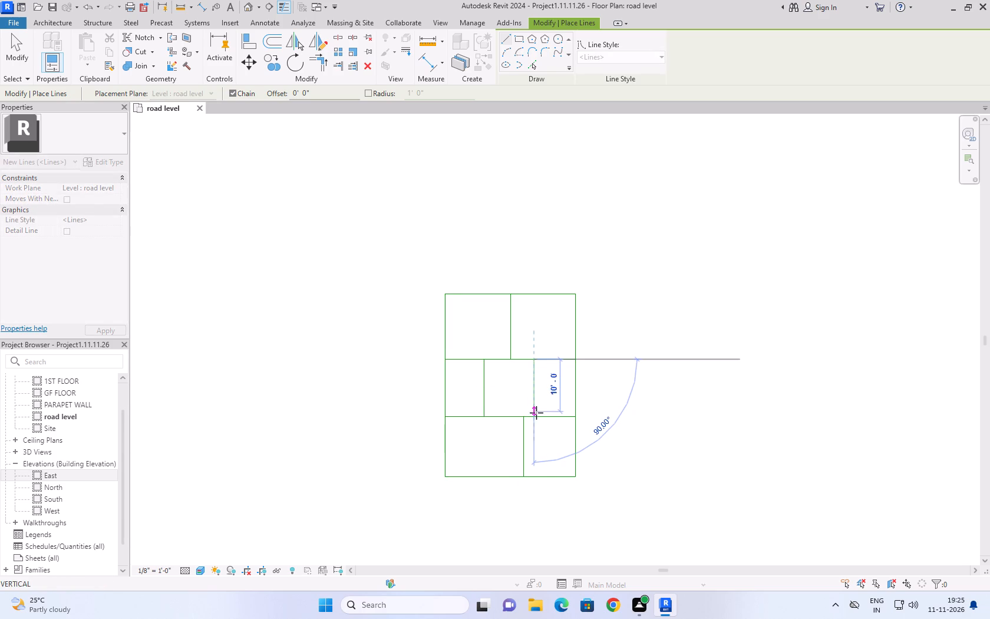
left_click(536, 413)
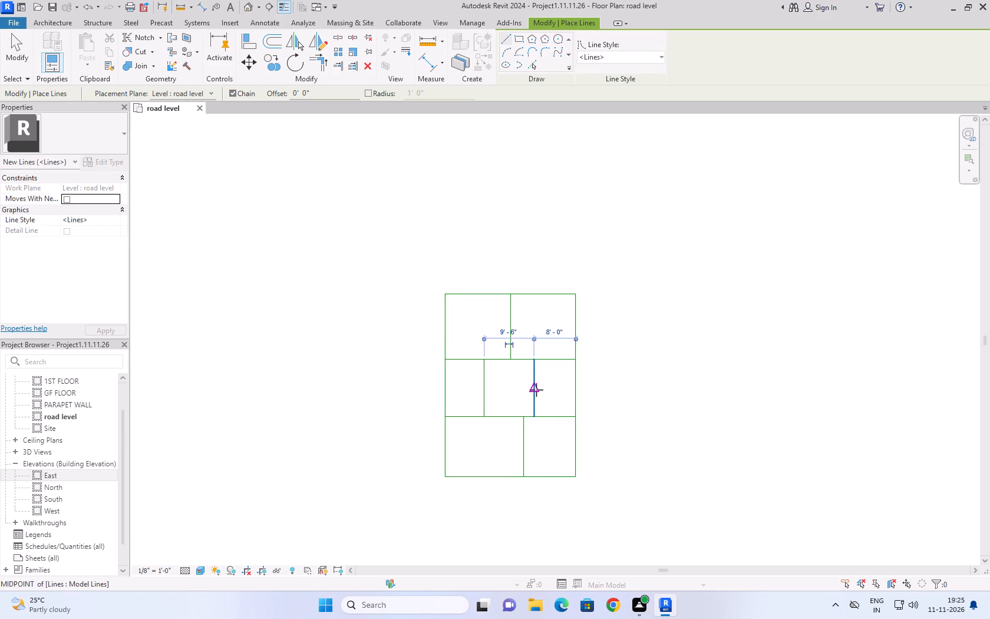
left_click(536, 389)
left_click(575, 388)
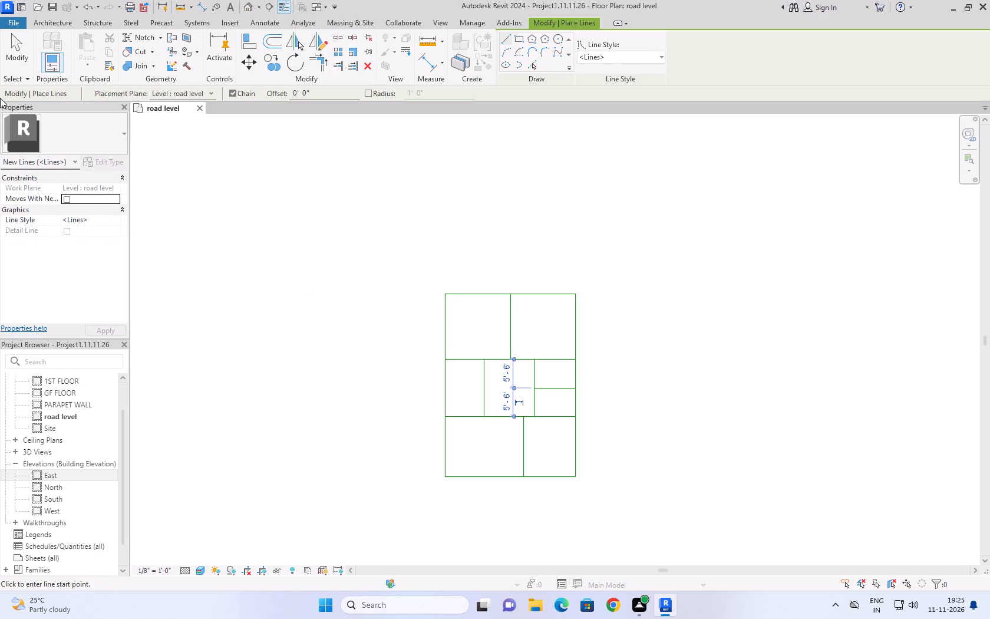
left_click(14, 54)
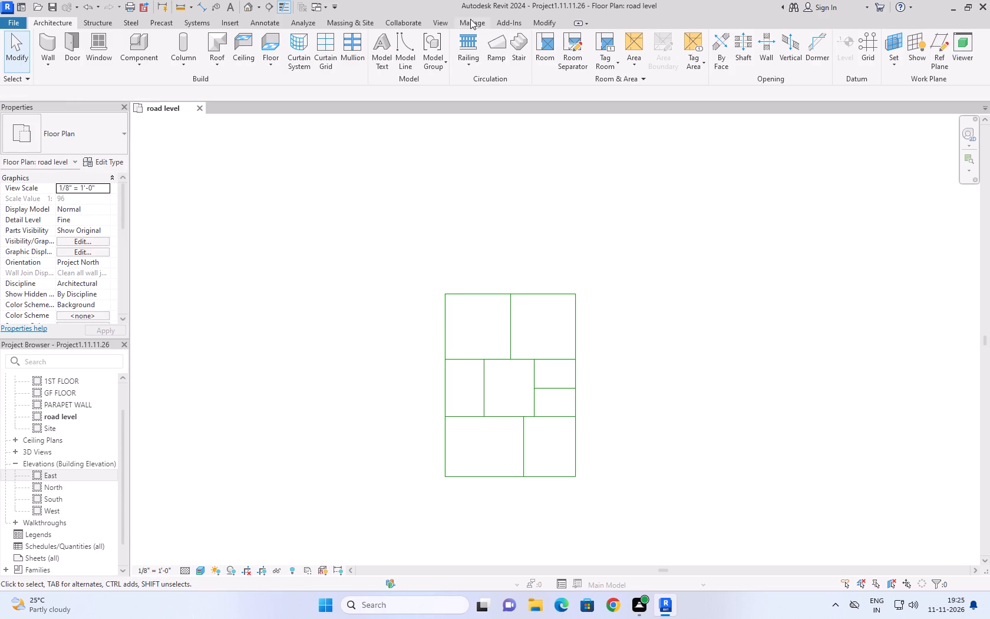
Examine the new room-layout lines in the default 3D view.
left_click(435, 18)
left_click(379, 45)
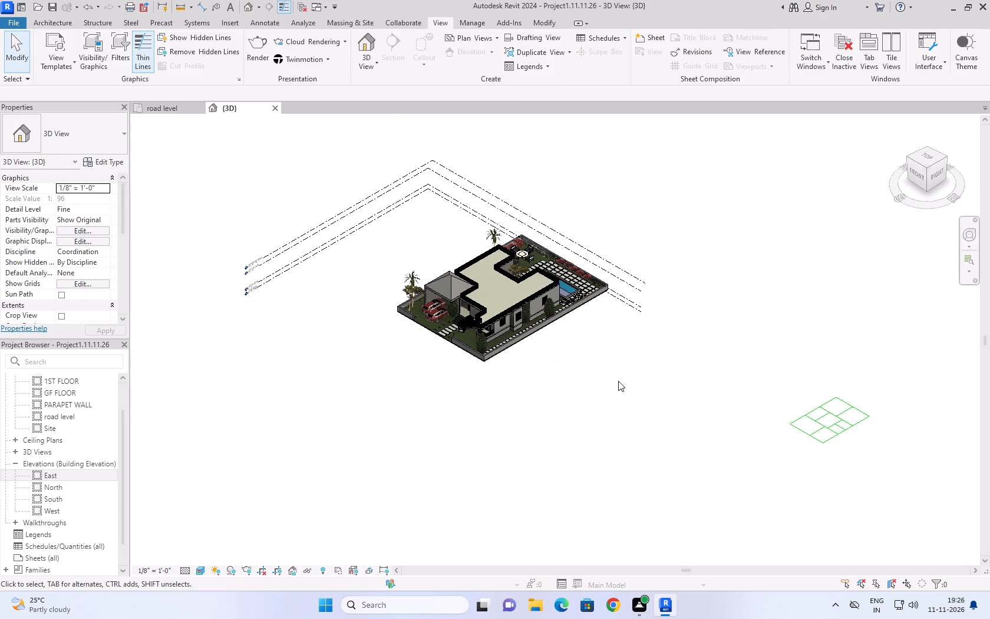
middle_click_drag(881, 381, 592, 369)
scroll(573, 429, "up", 4)
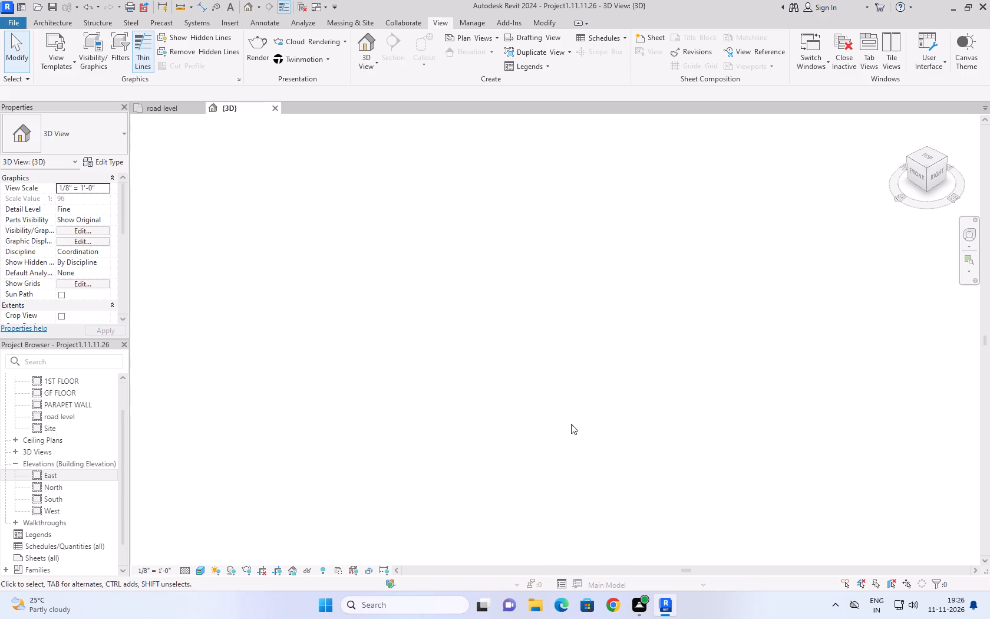
scroll(448, 368, "up", 11)
left_click(565, 457)
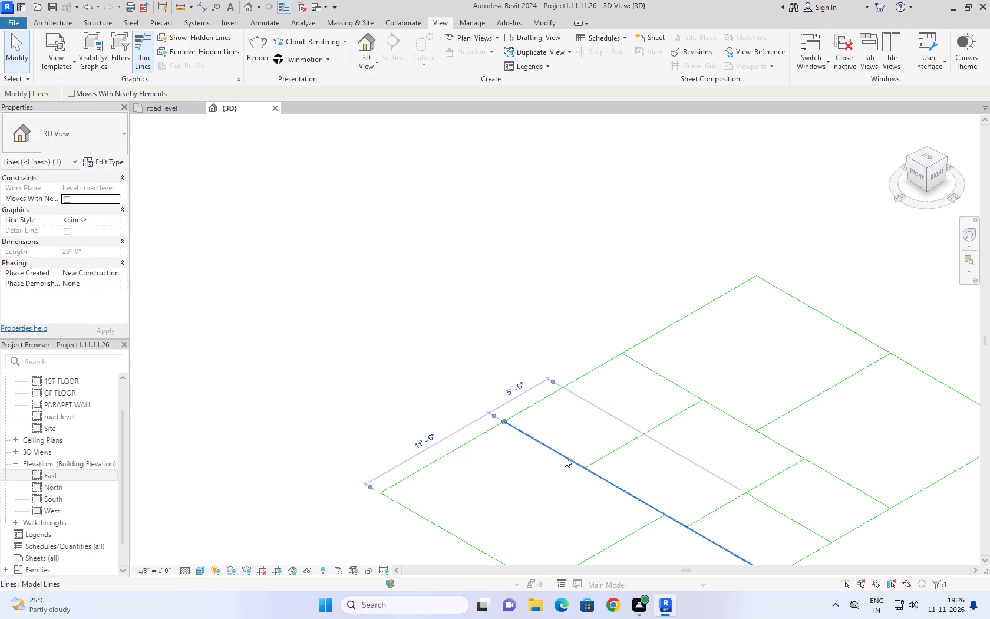
scroll(548, 262, "down", 4)
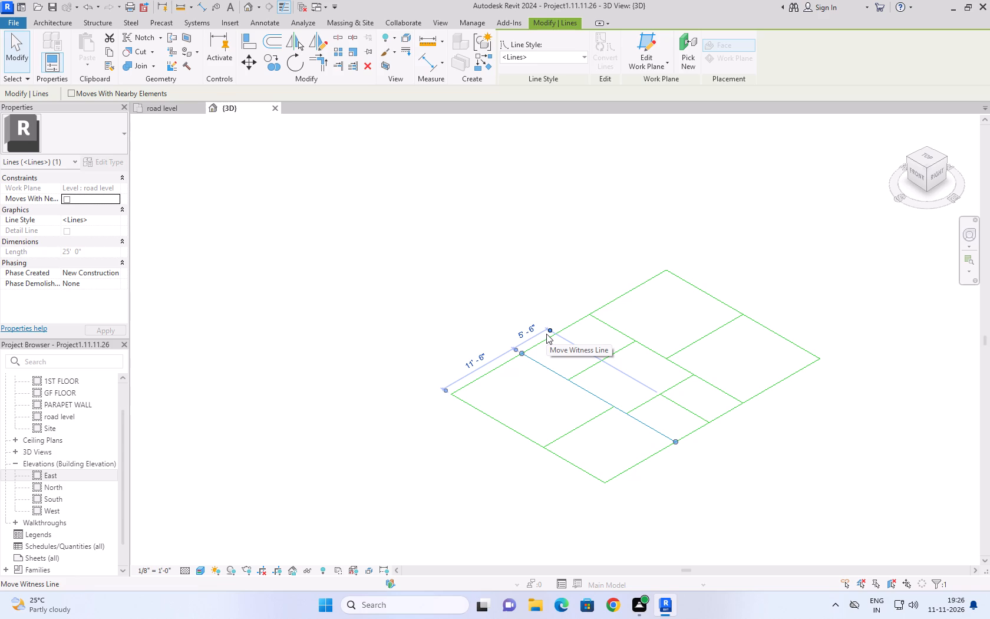
left_click(580, 196)
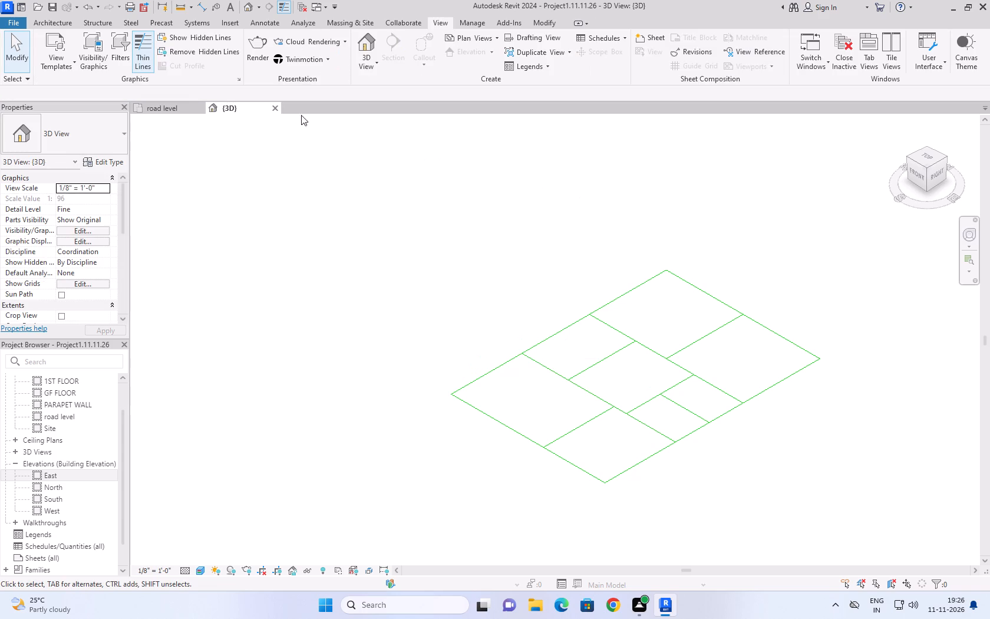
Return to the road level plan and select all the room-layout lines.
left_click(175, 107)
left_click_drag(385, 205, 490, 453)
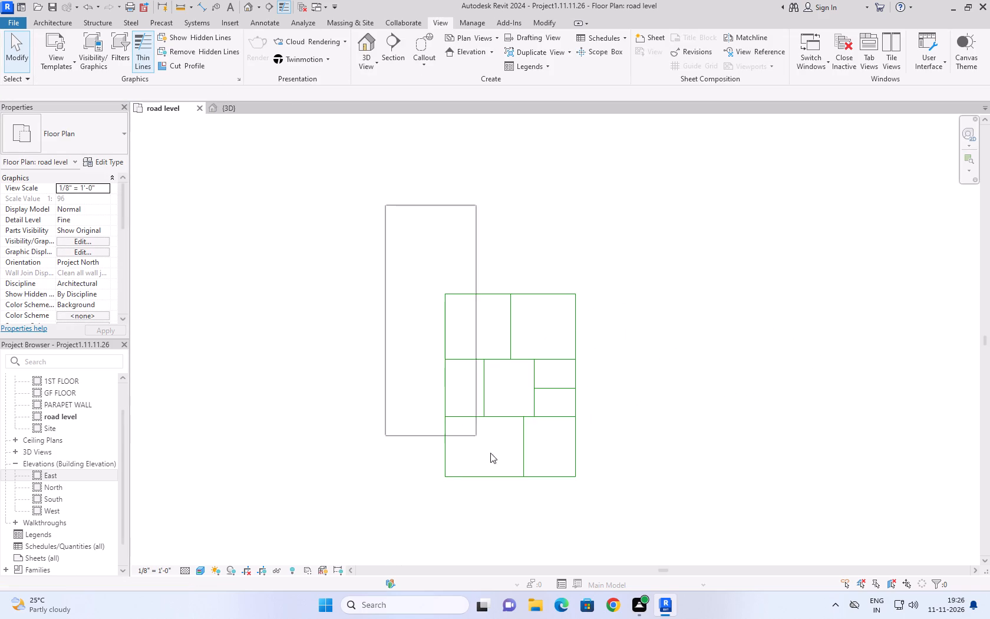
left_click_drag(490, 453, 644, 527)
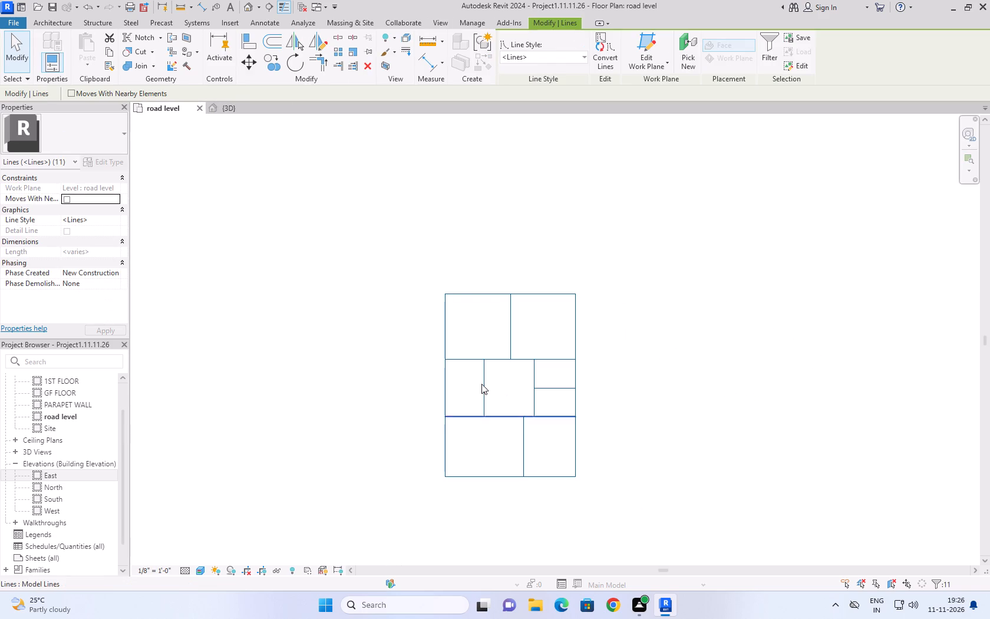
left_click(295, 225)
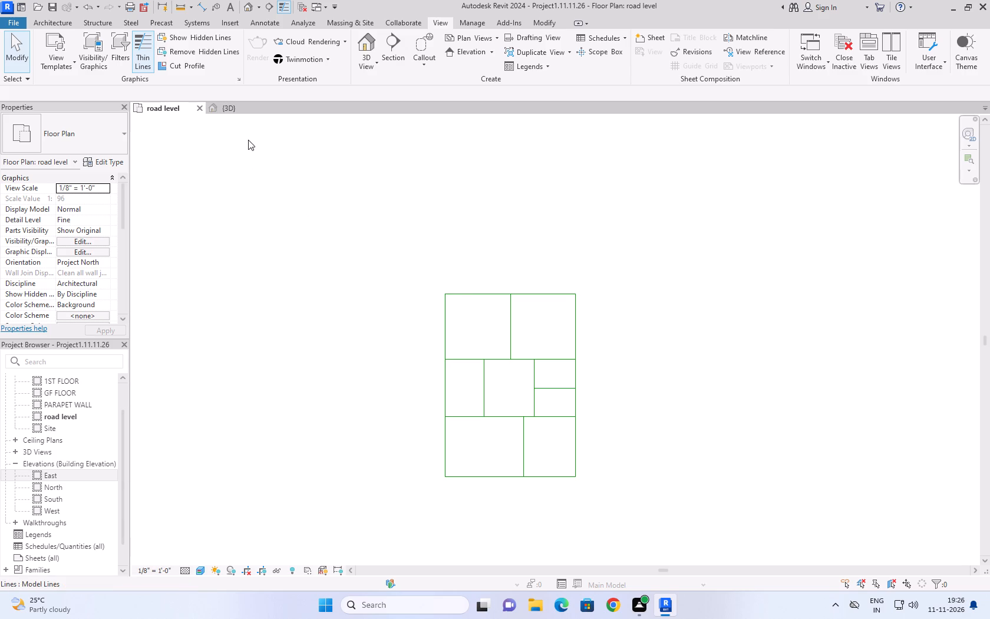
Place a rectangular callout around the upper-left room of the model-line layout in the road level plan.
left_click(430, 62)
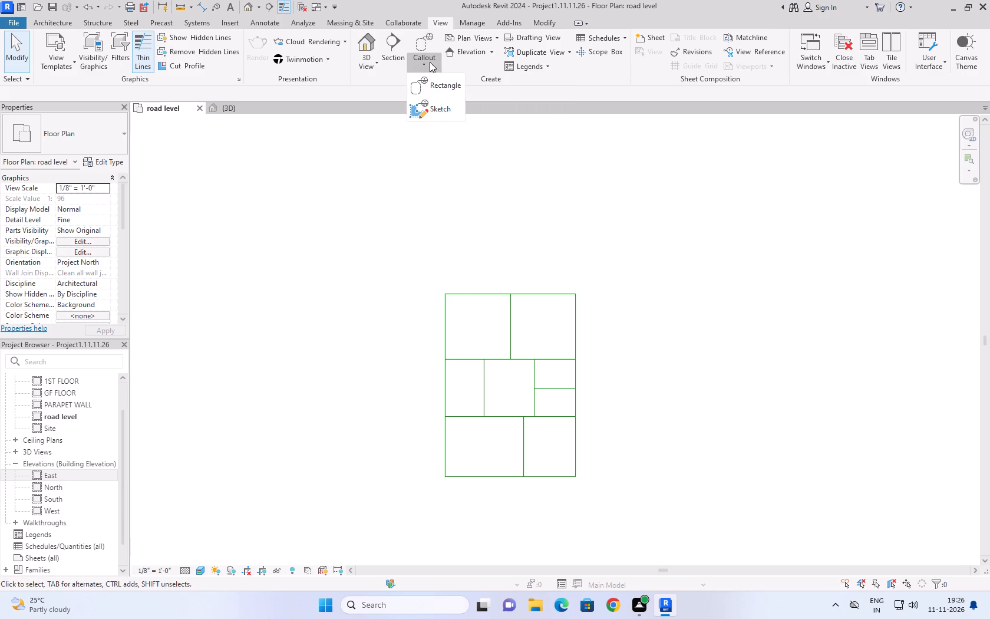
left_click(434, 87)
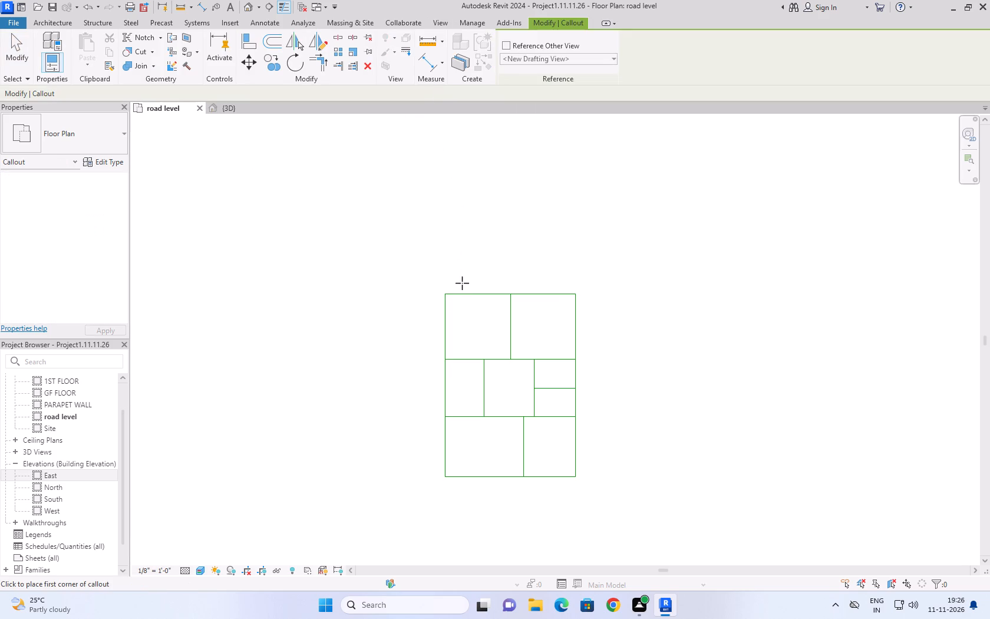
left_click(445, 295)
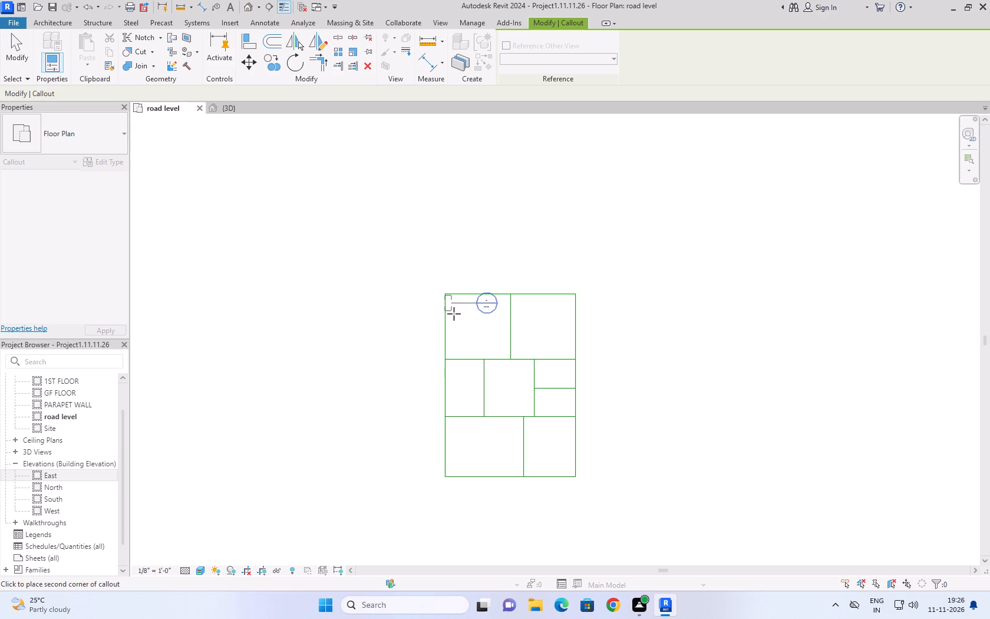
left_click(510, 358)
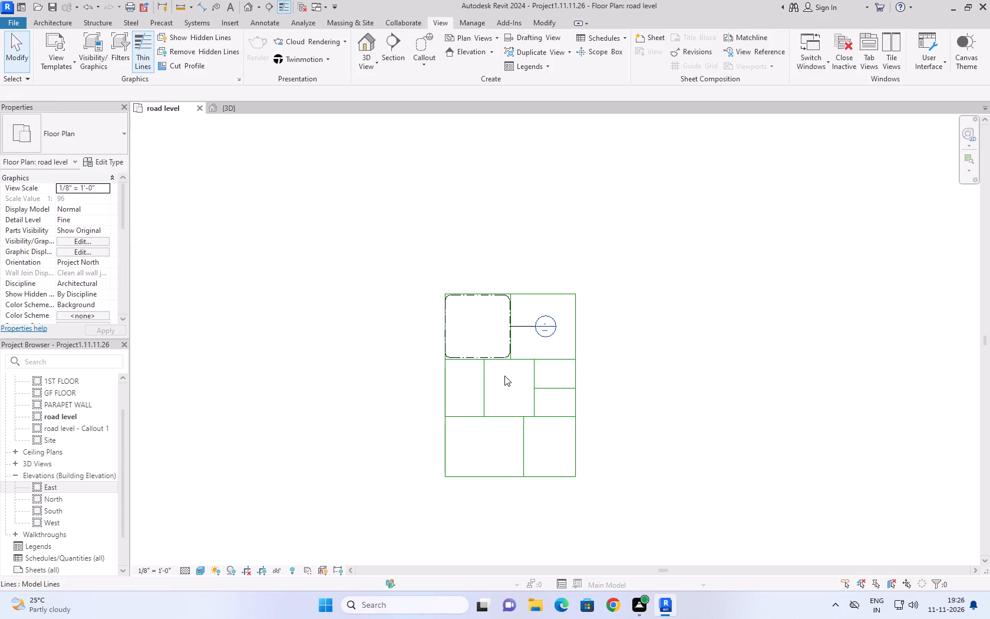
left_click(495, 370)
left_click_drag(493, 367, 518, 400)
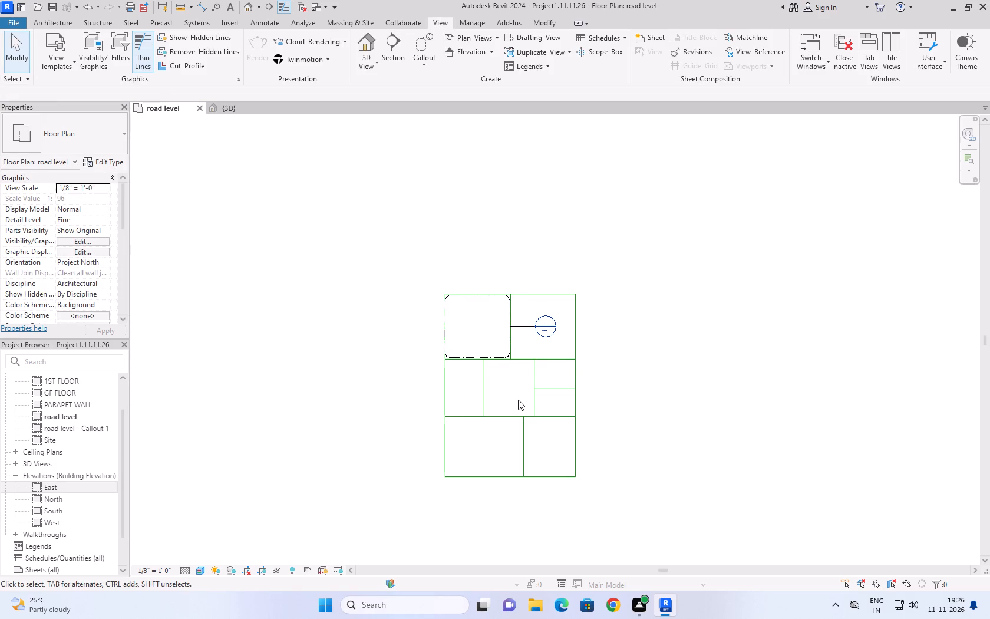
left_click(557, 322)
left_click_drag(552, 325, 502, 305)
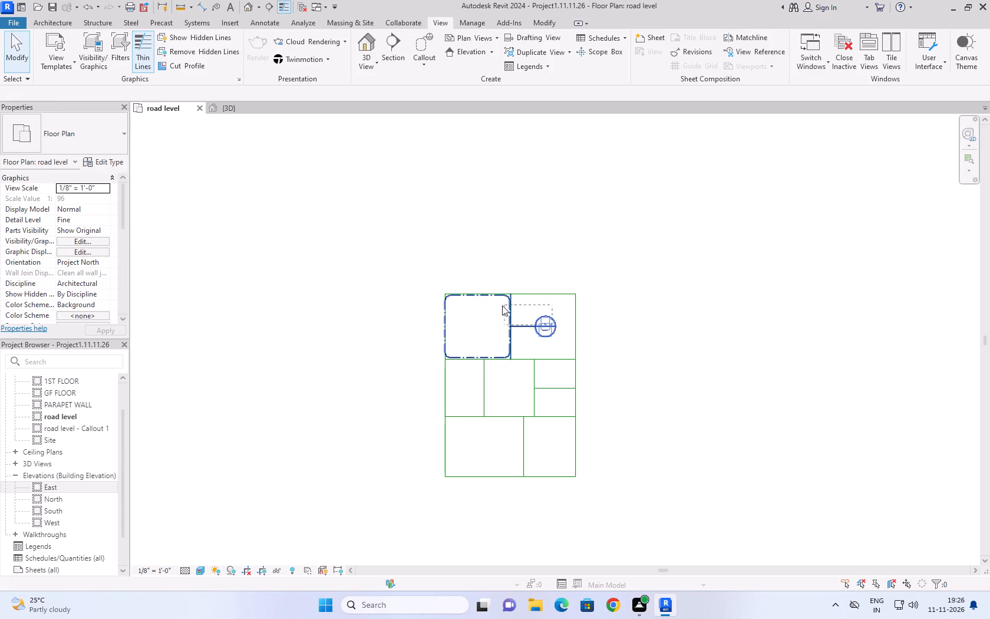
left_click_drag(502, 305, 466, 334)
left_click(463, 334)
Delete the whole room-layout sketch together with its callout and the callout's view.
left_click_drag(408, 231, 651, 506)
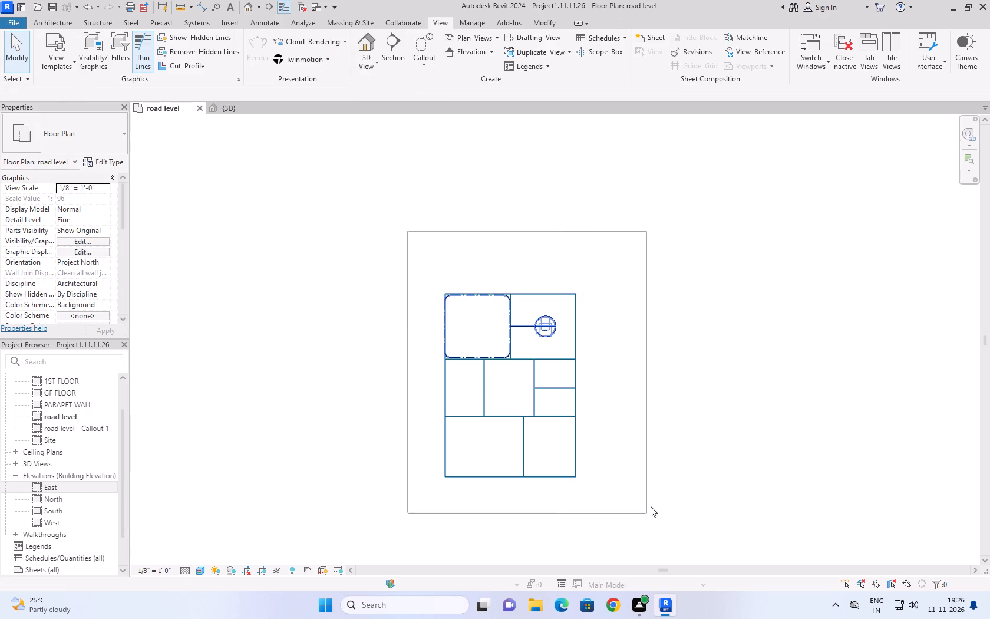
left_click_drag(651, 506, 652, 500)
key("Delete")
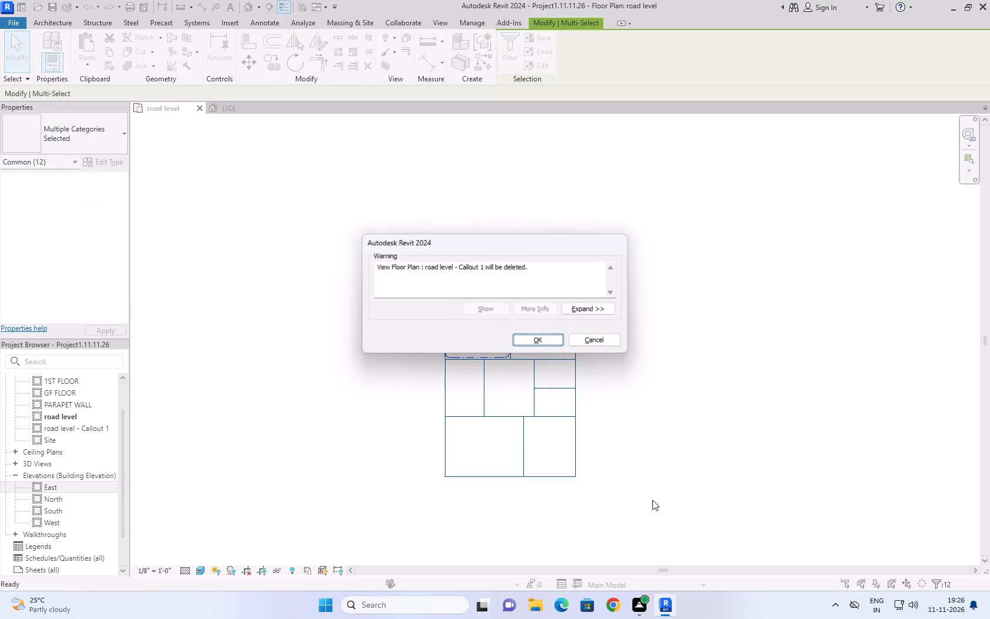
left_click(542, 342)
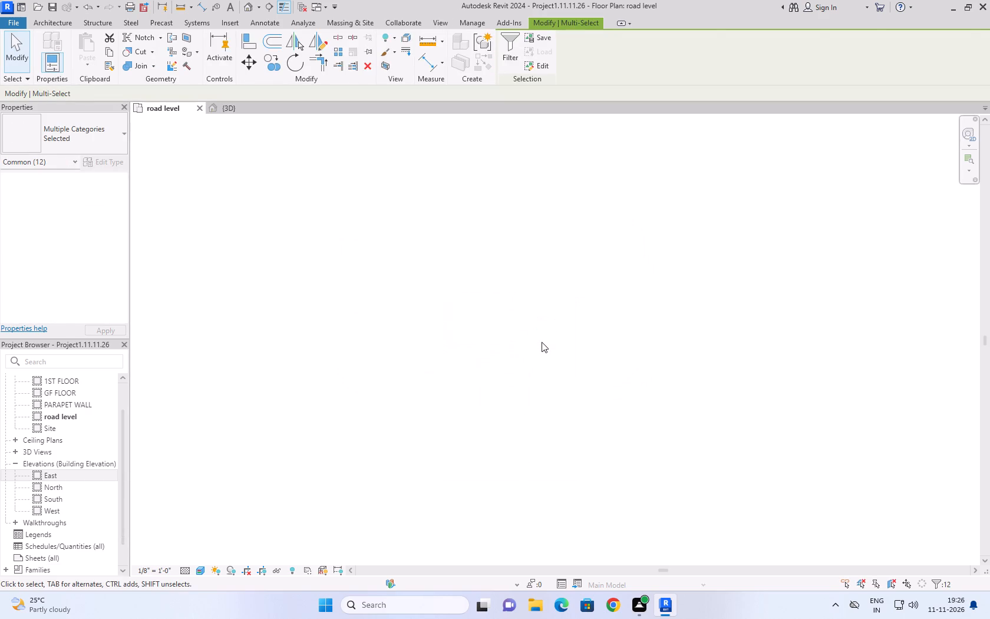
Save the project.
scroll(542, 342, "down", 17)
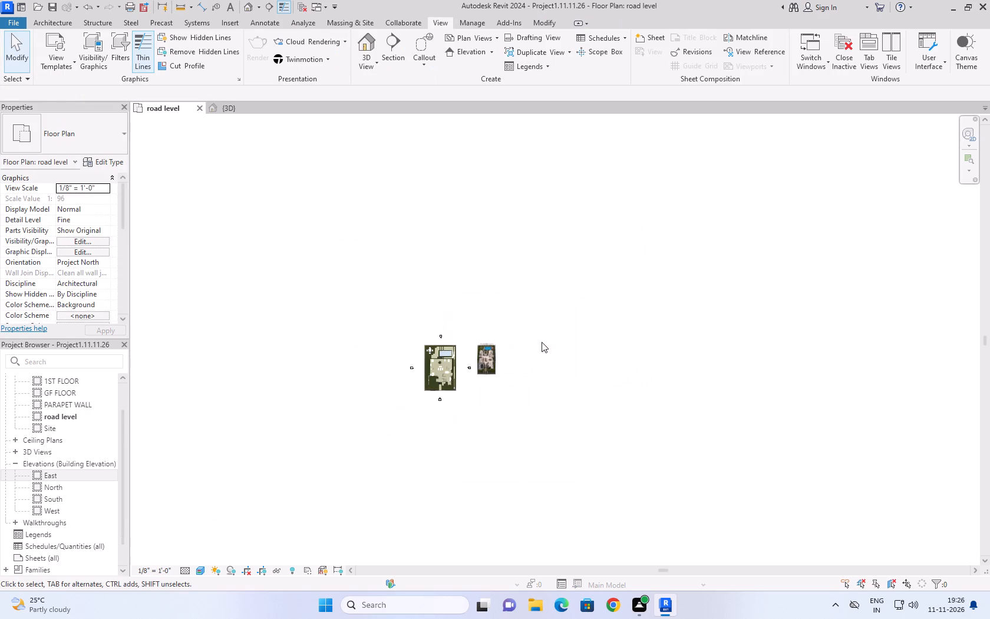
scroll(431, 390, "up", 12)
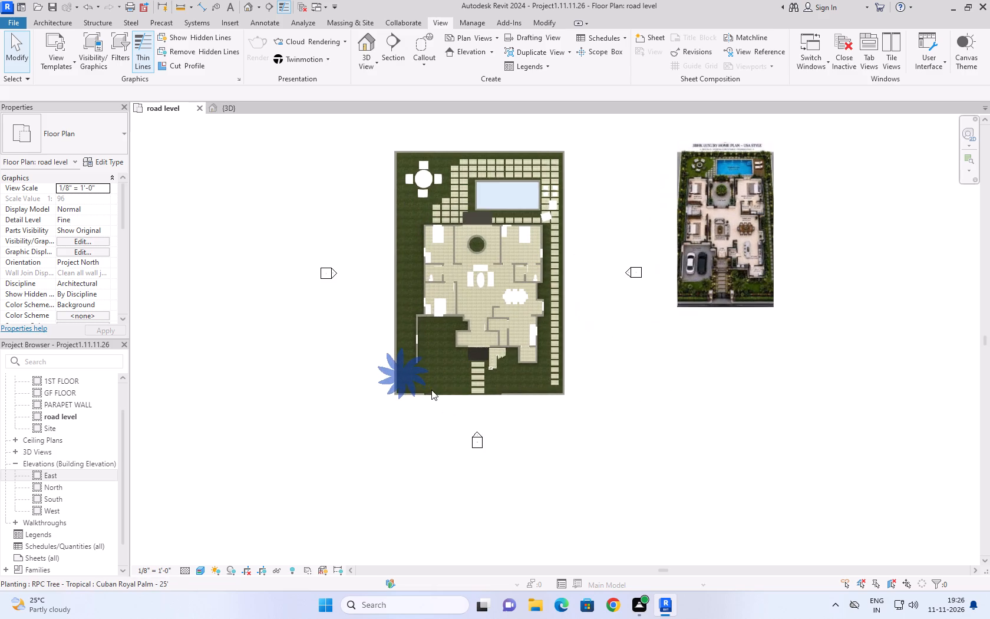
left_click_drag(514, 429, 452, 485)
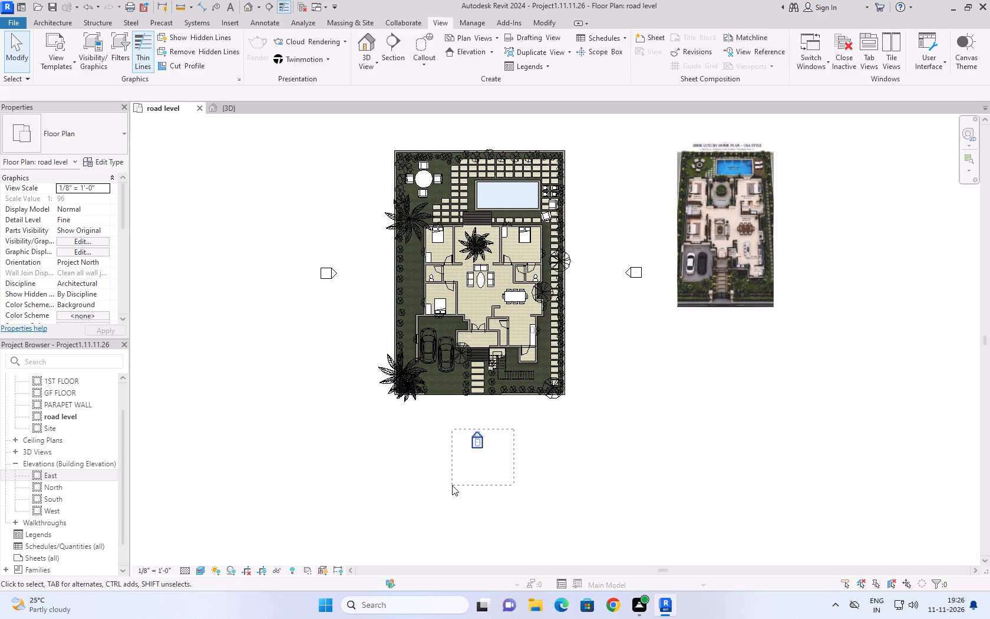
left_click(452, 485)
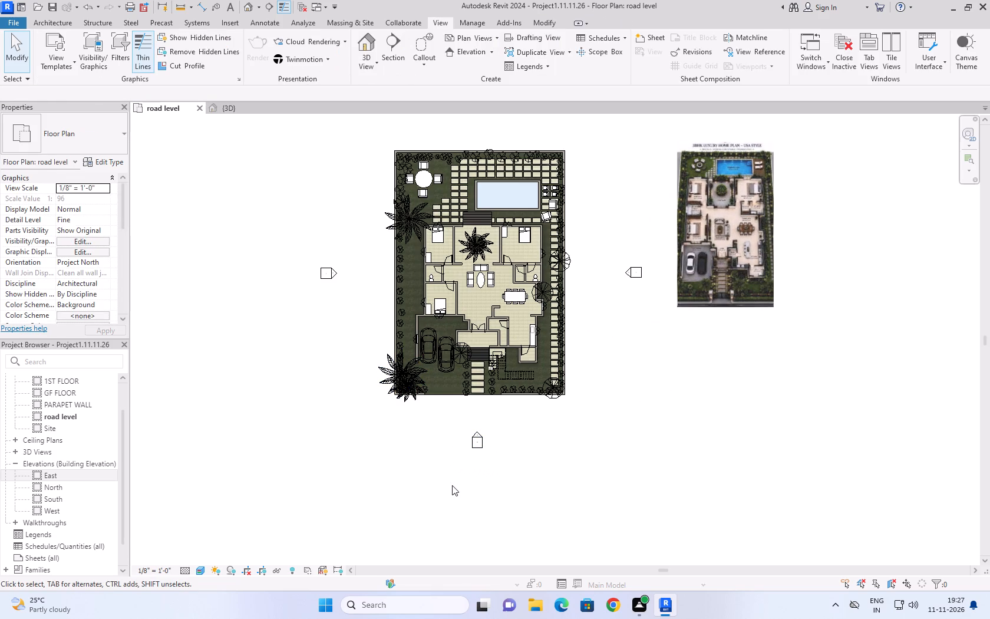
double_click(452, 485)
key("ctrl+s")
Look over the house's road level plan and the reference plan image beside it.
scroll(452, 485, "down", 3)
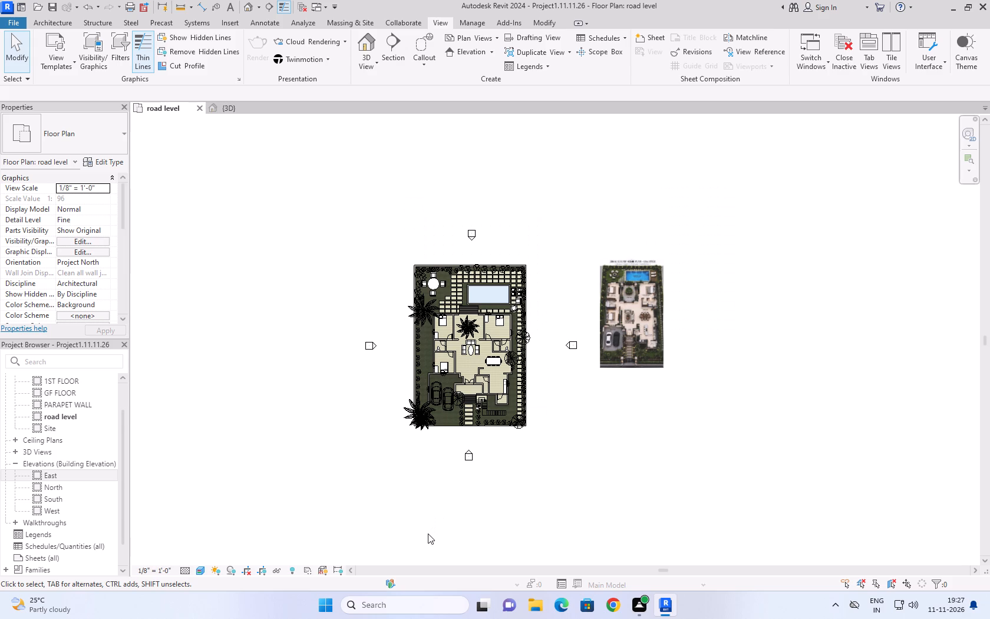
scroll(426, 536, "down", 2)
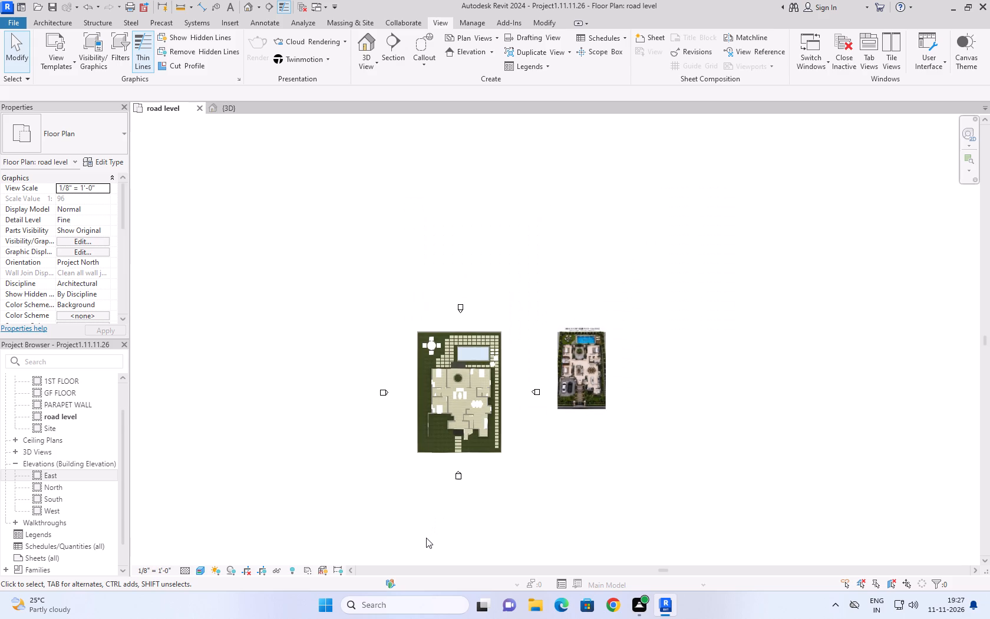
scroll(426, 538, "down", 4)
scroll(426, 538, "up", 9)
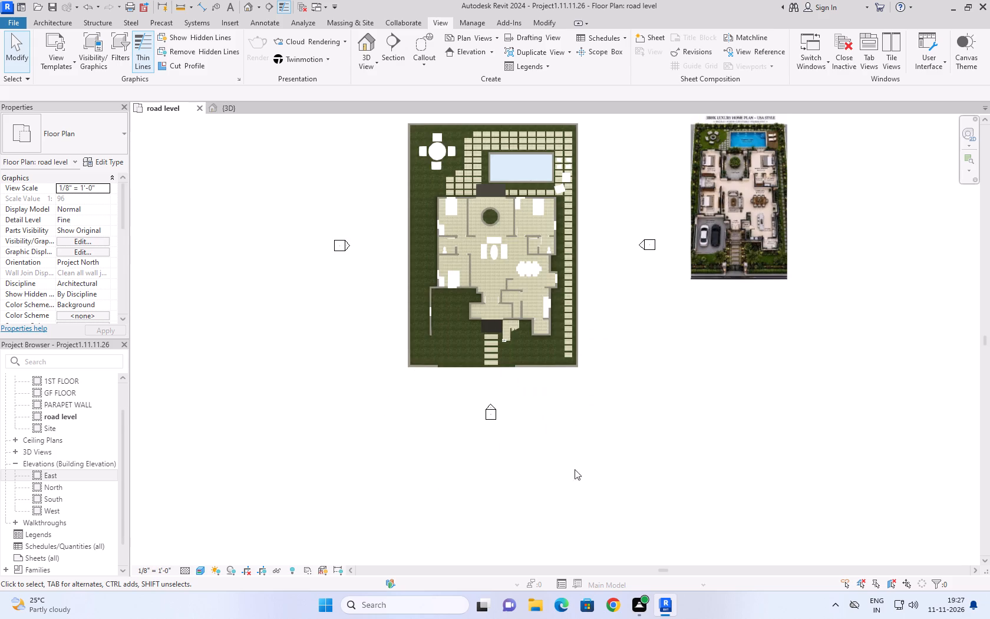
scroll(635, 448, "down", 4)
middle_click_drag(614, 437, 462, 505)
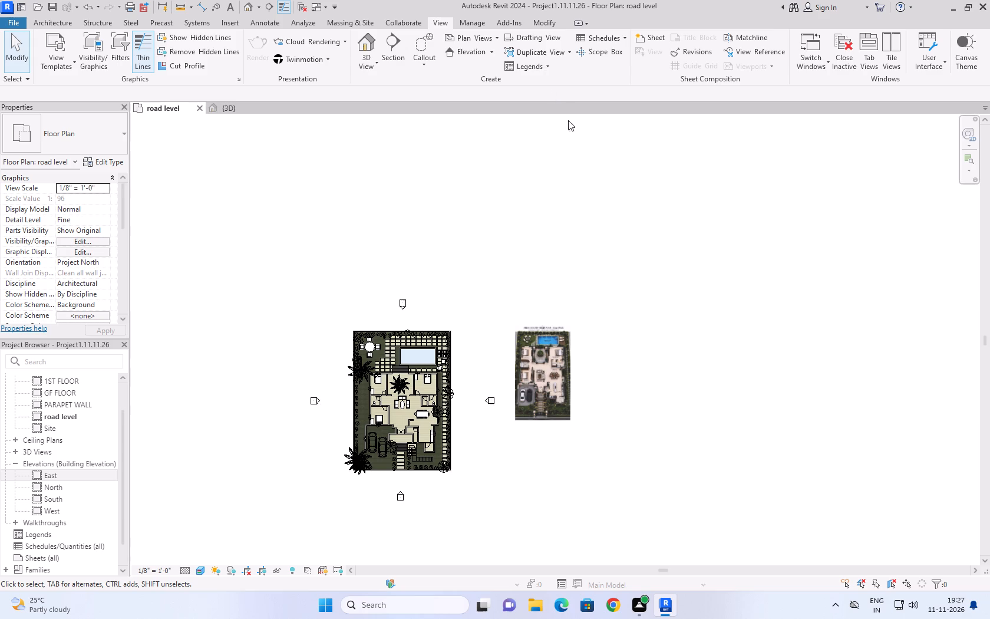
scroll(585, 114, "down", 3)
scroll(294, 330, "up", 2)
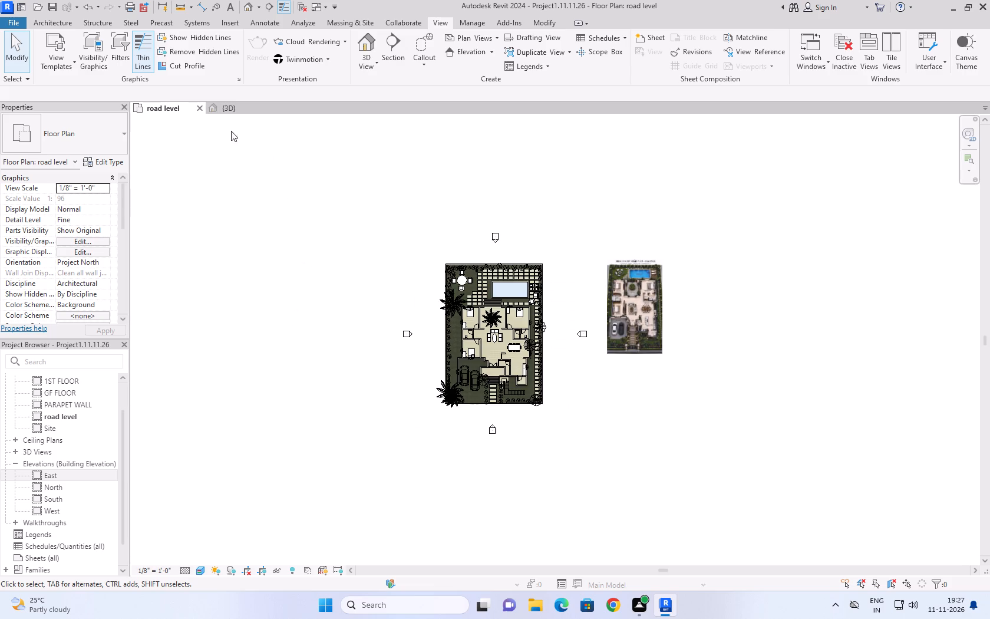
Examine the whole landscaped house in the default 3D view, including its roof, garden, pool and stone paths.
left_click(225, 111)
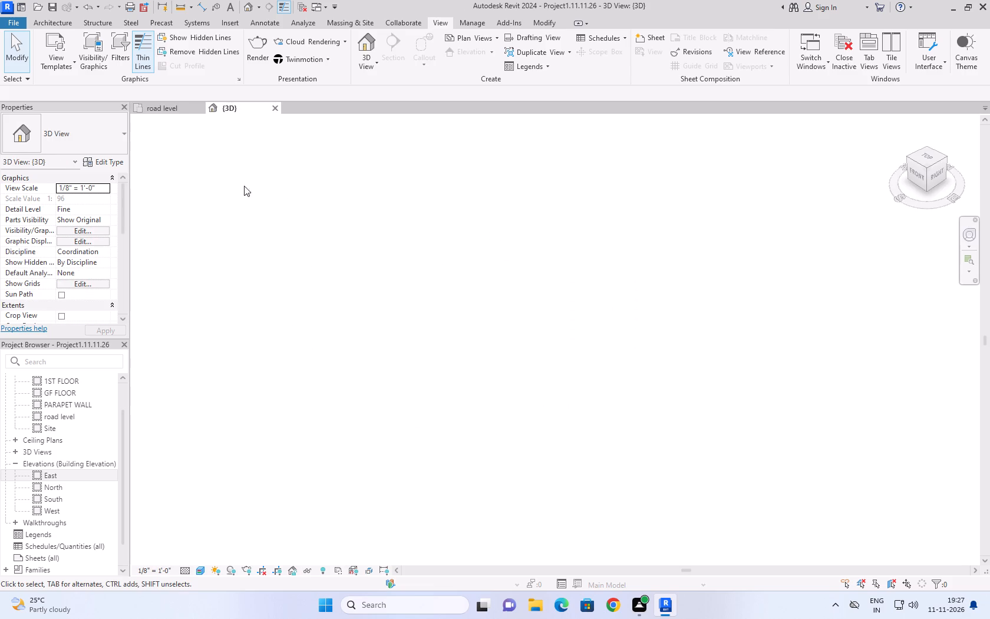
left_click(162, 109)
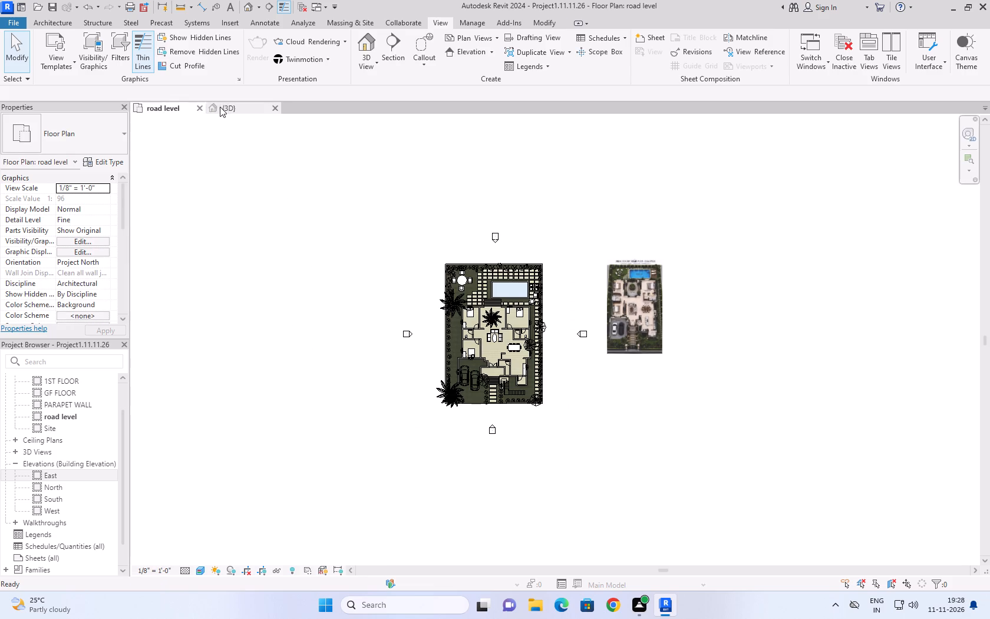
left_click(223, 107)
scroll(313, 278, "up", 1)
scroll(313, 278, "down", 18)
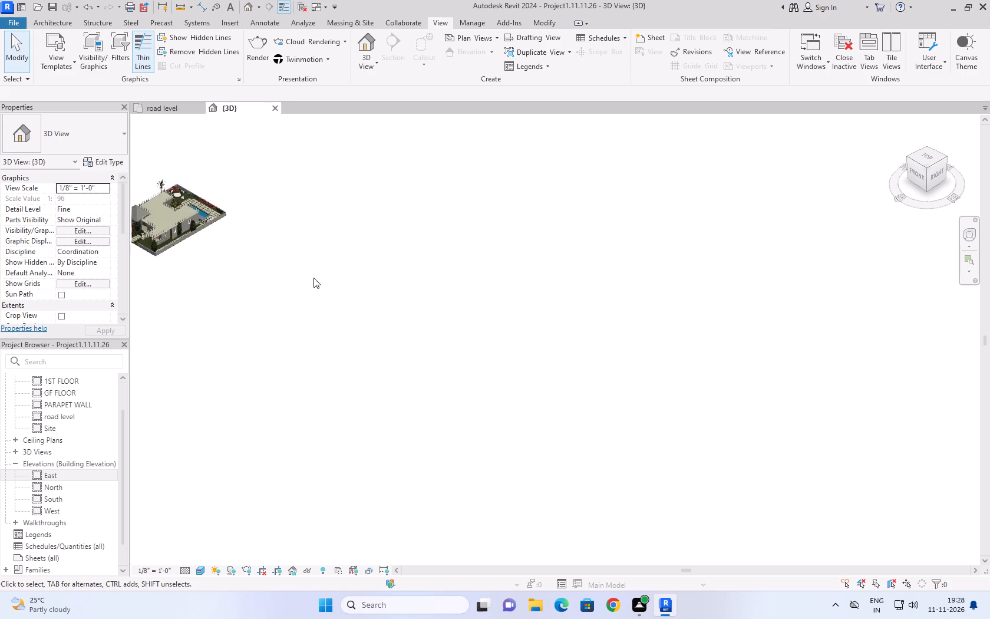
scroll(313, 278, "down", 7)
scroll(243, 273, "up", 10)
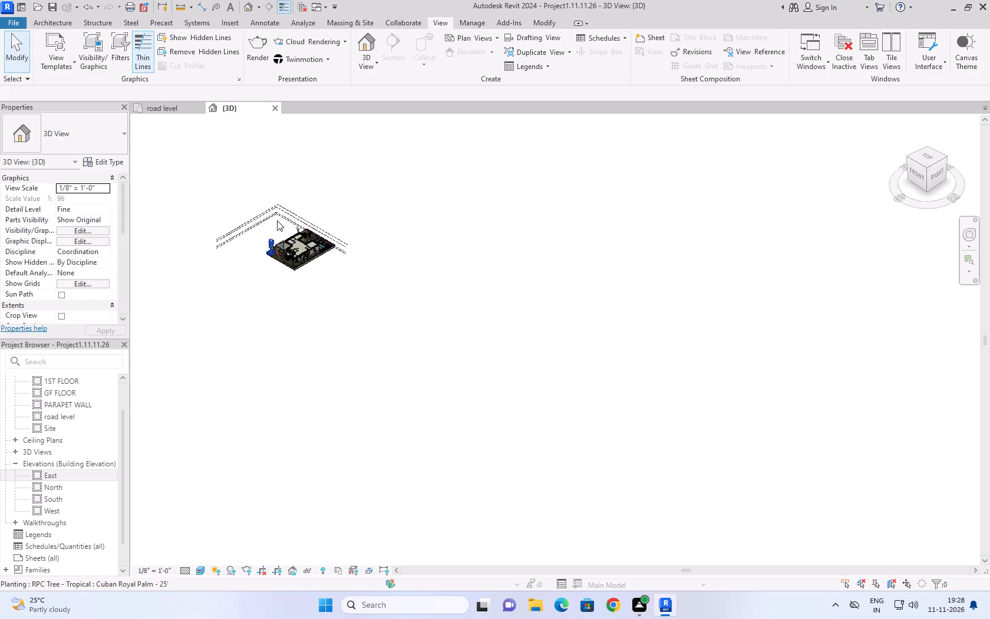
scroll(277, 215, "up", 5)
scroll(351, 254, "up", 6)
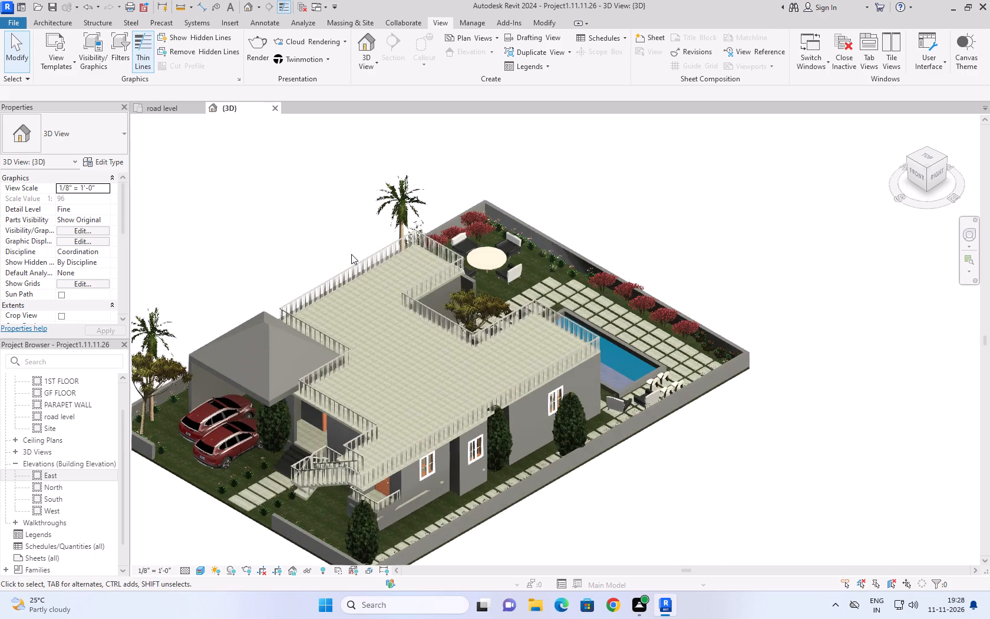
scroll(354, 245, "down", 4)
scroll(222, 236, "up", 3)
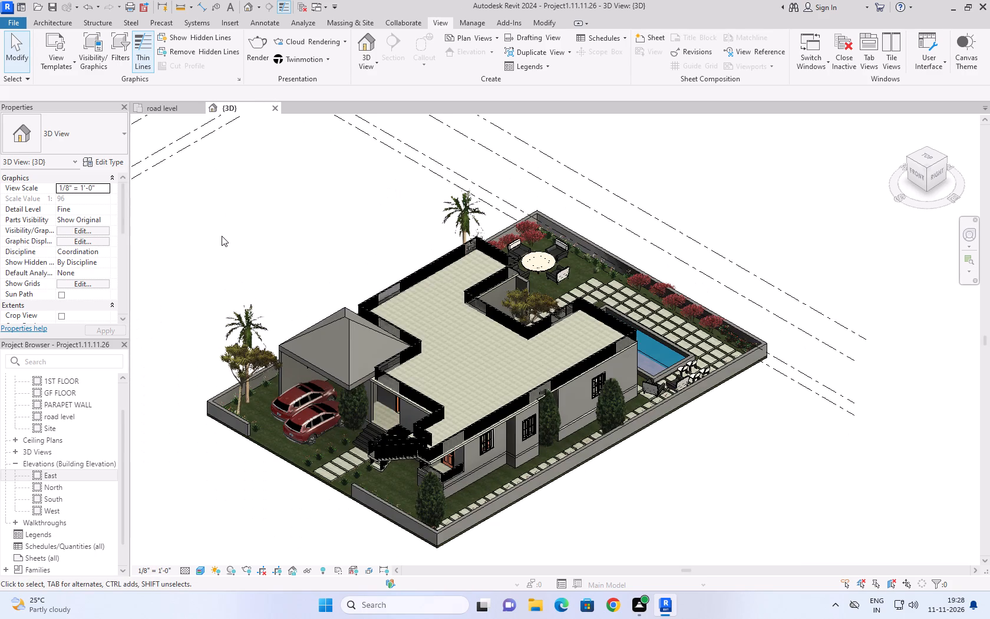
scroll(222, 236, "up", 1)
middle_click_drag(222, 236, 279, 176)
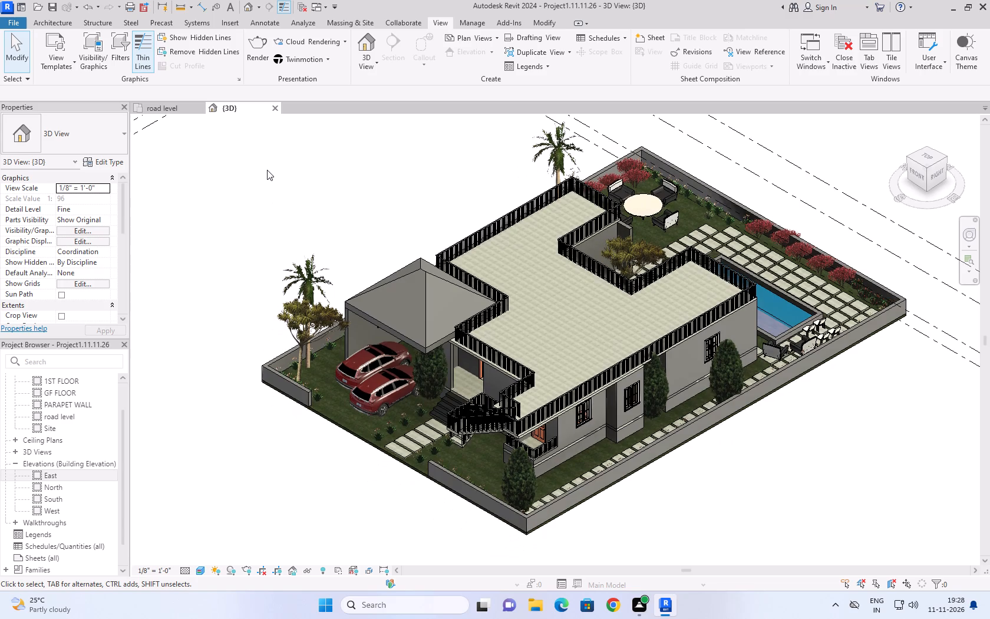
middle_click_drag(329, 195, 290, 197)
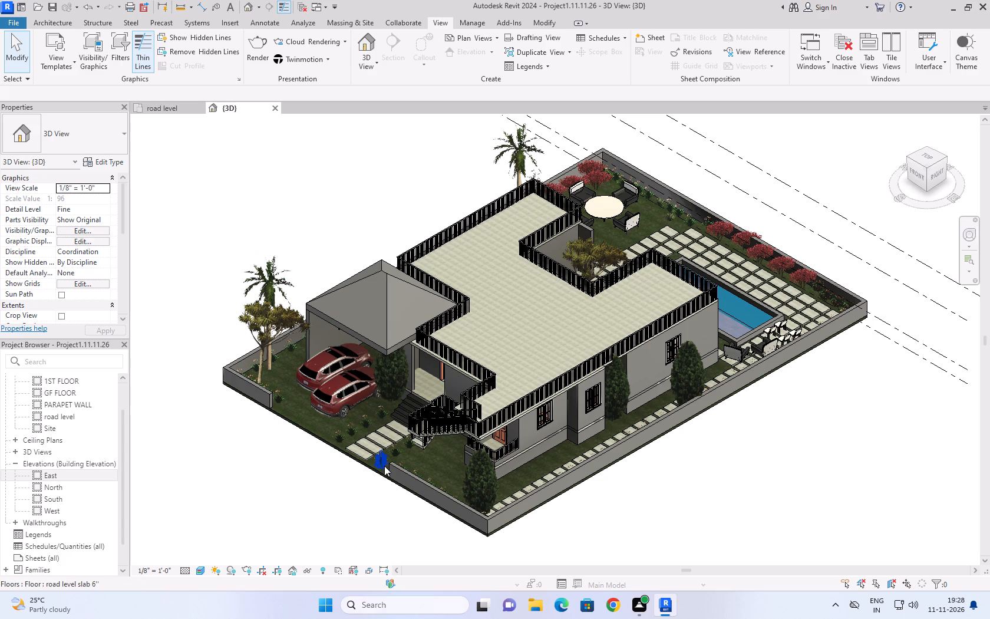
left_click(365, 455)
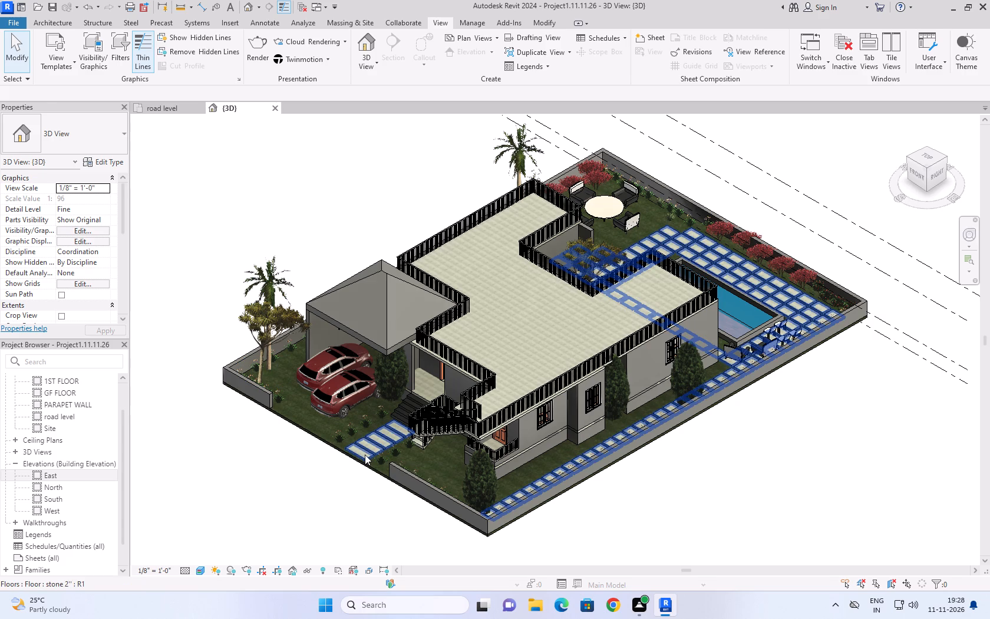
left_click(302, 507)
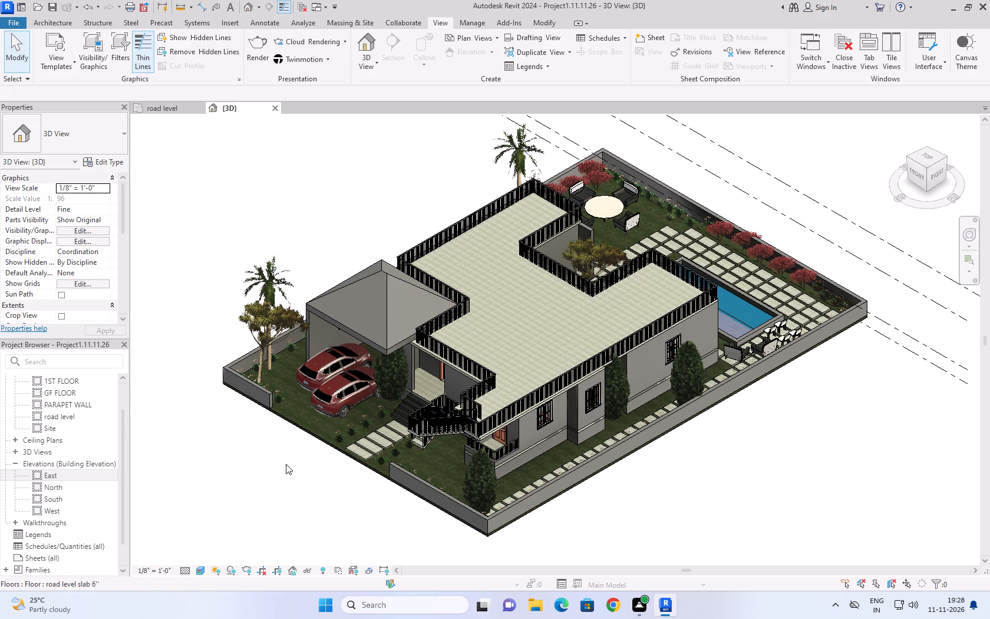
Inspect the parked cars, front garden, stepping stones and entrance stairs up close in 3D.
scroll(357, 403, "up", 12)
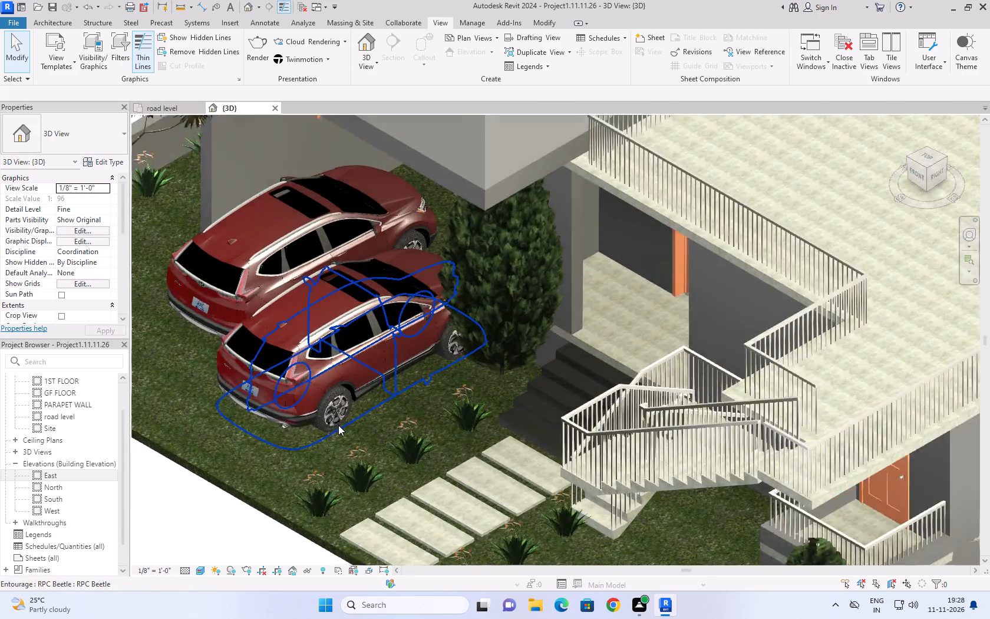
scroll(315, 449, "up", 4)
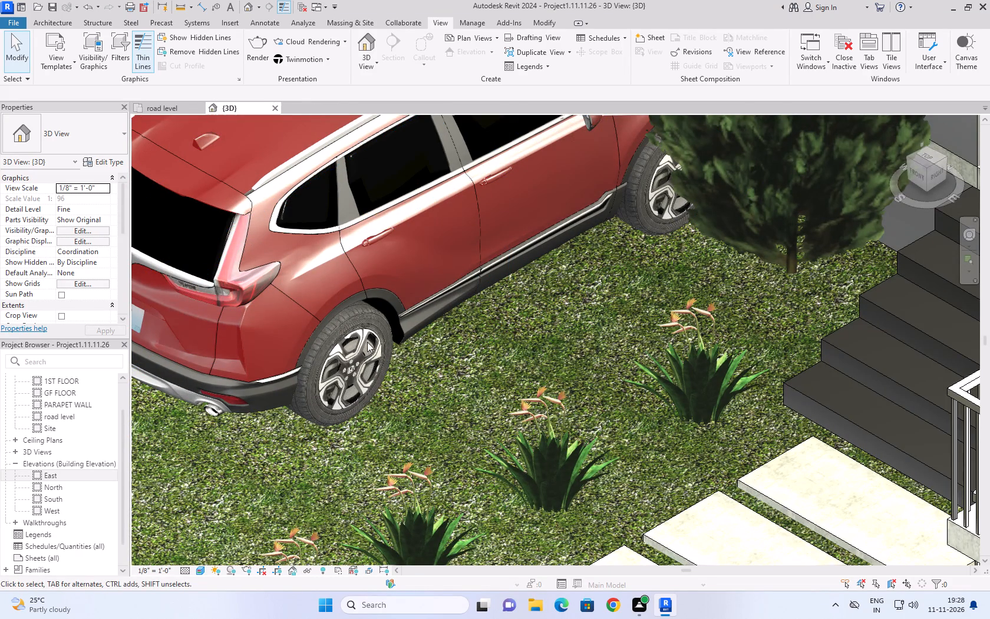
scroll(347, 424, "down", 2)
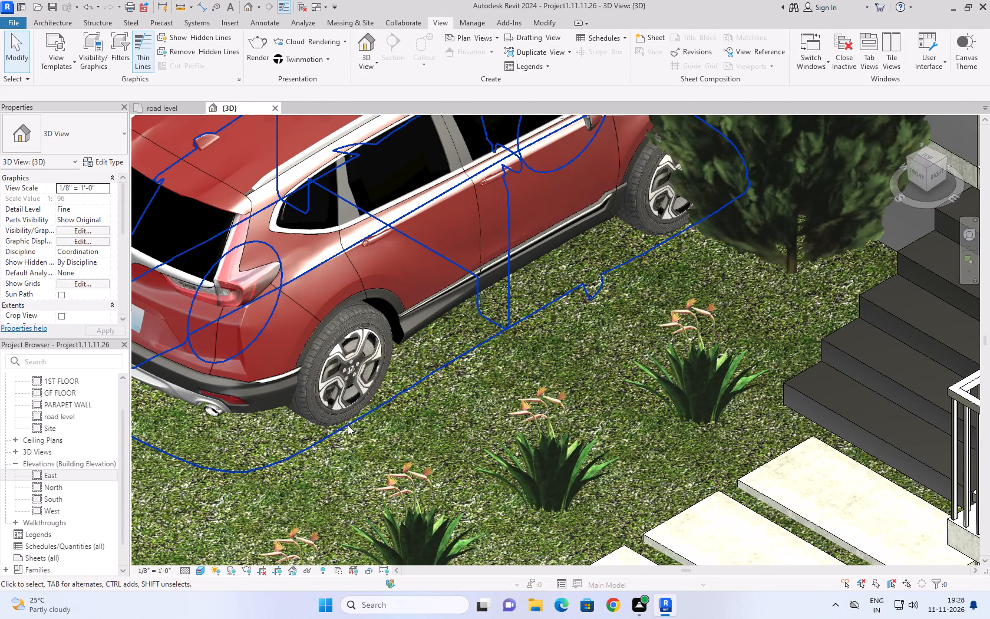
scroll(348, 425, "down", 4)
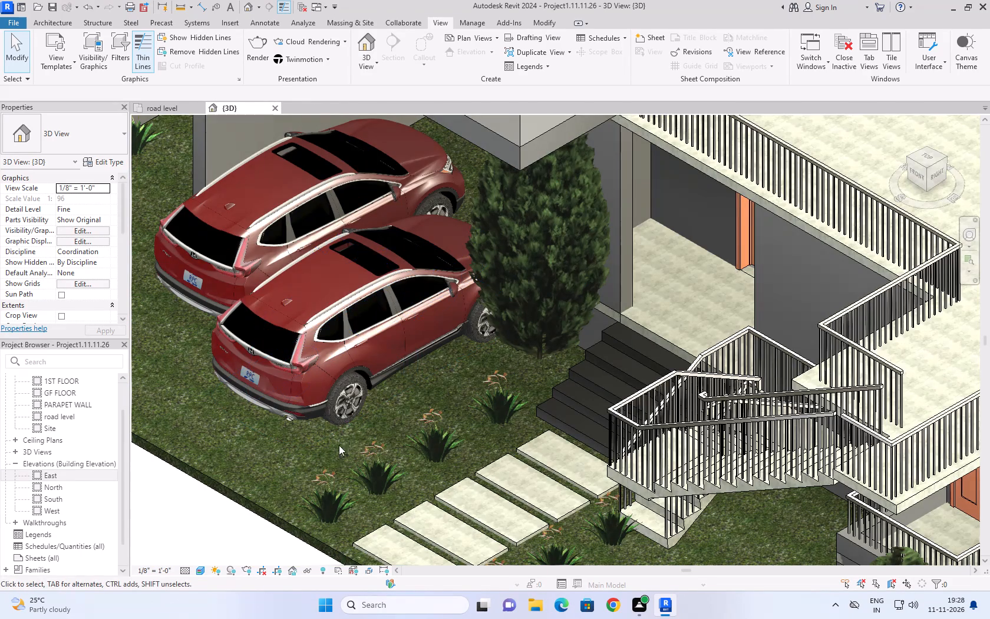
scroll(330, 462, "down", 4)
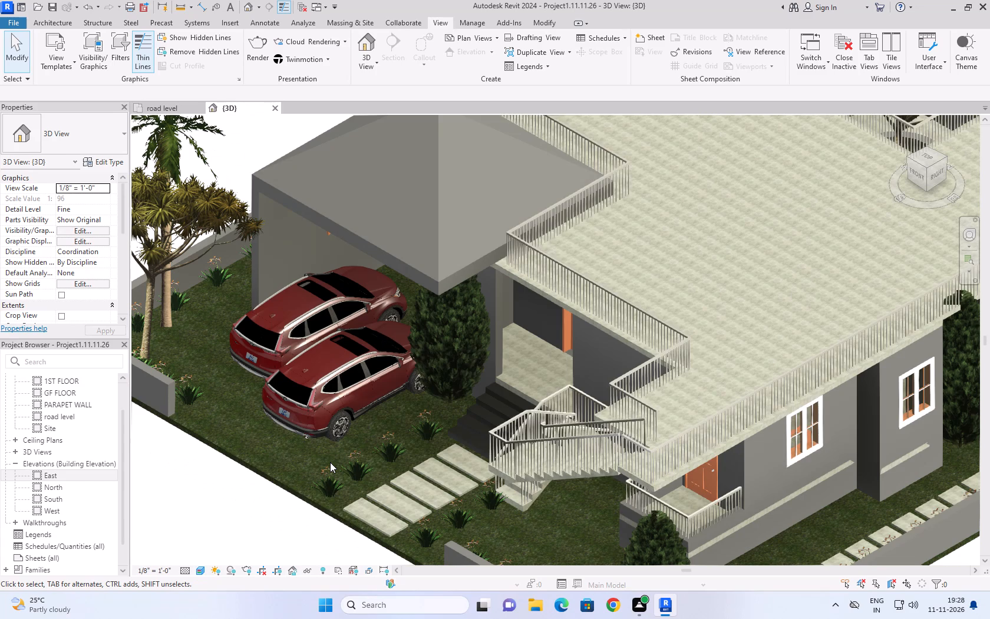
middle_click_drag(337, 465, 396, 473)
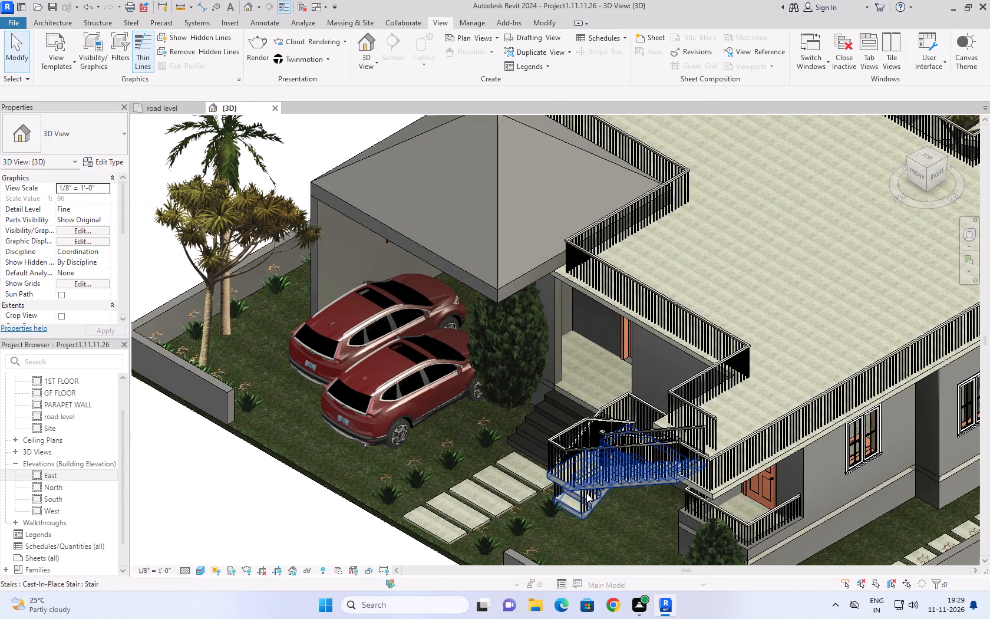
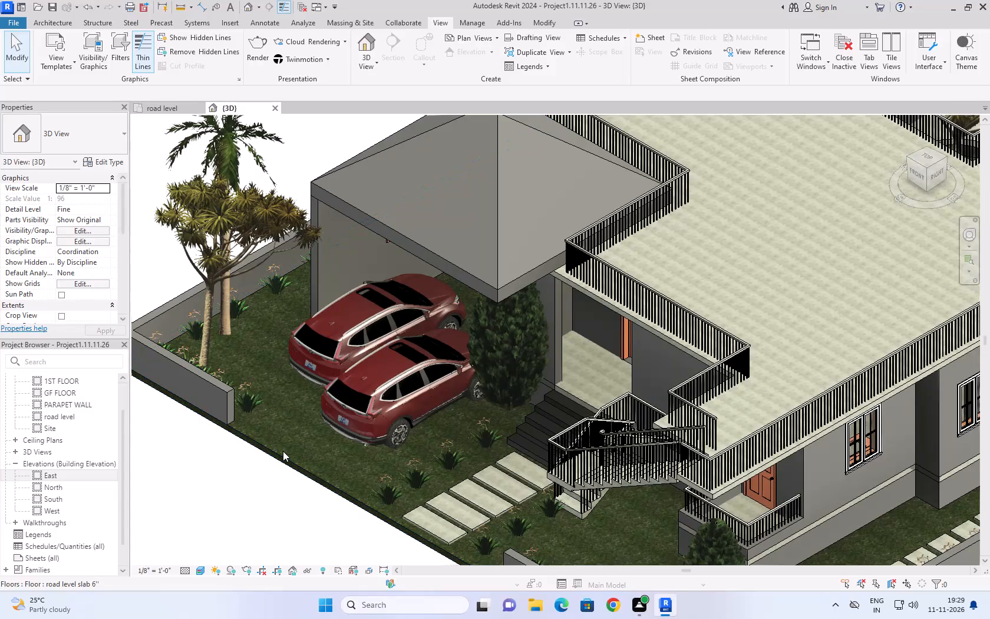
Review the front garden, parked cars and stepping stones in 3D against the whole landscaped plot.
scroll(383, 317, "down", 5)
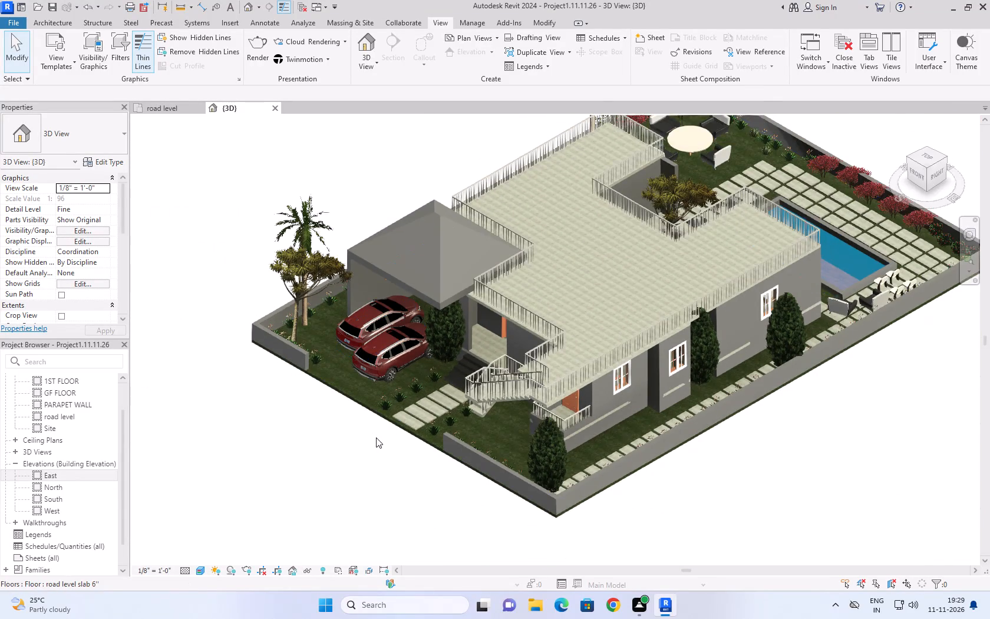
scroll(386, 427, "up", 5)
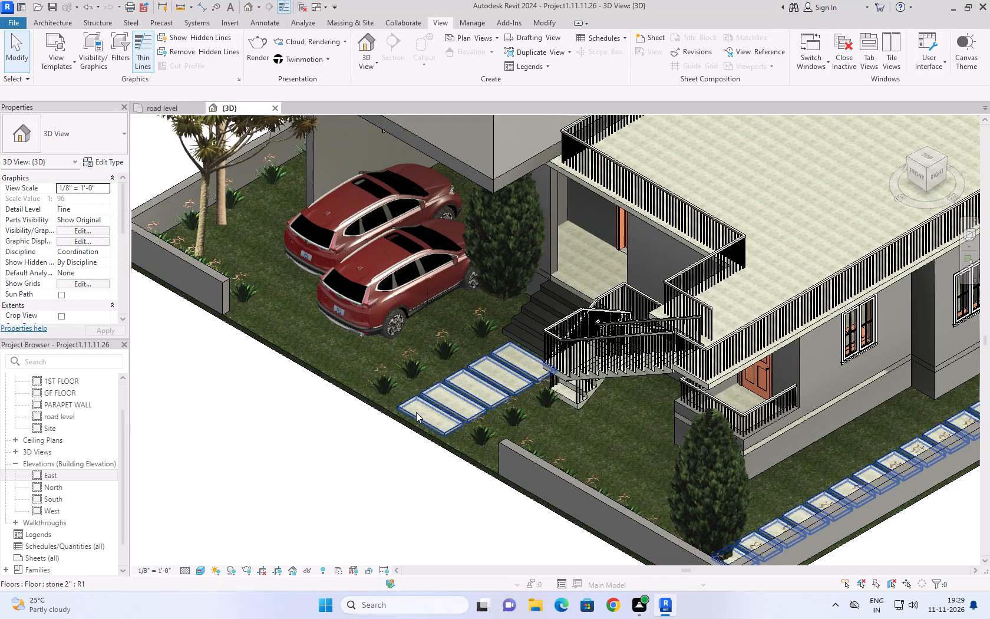
left_click(305, 468)
right_click(305, 468)
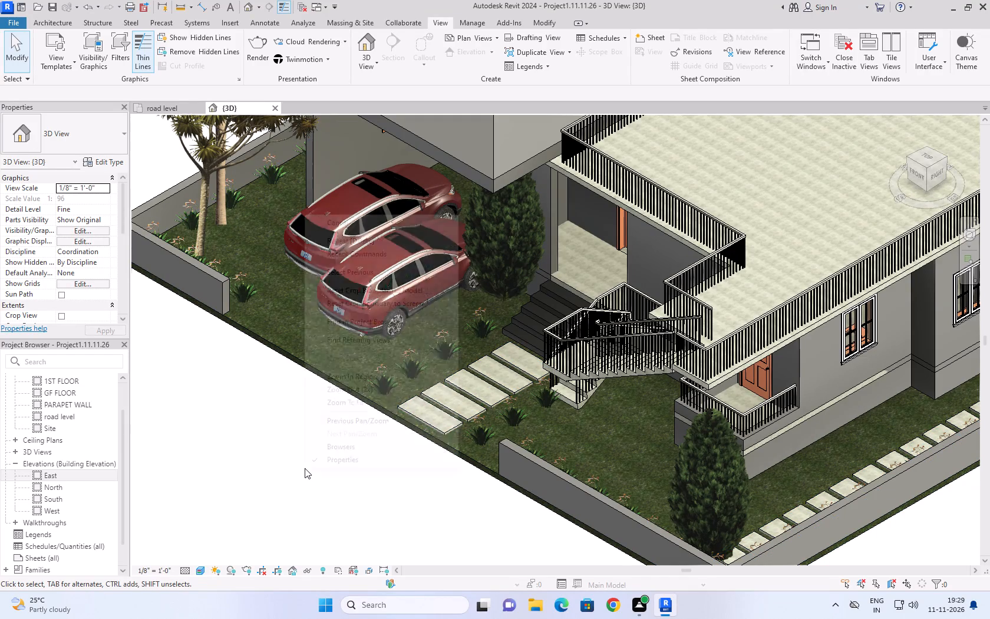
left_click(270, 402)
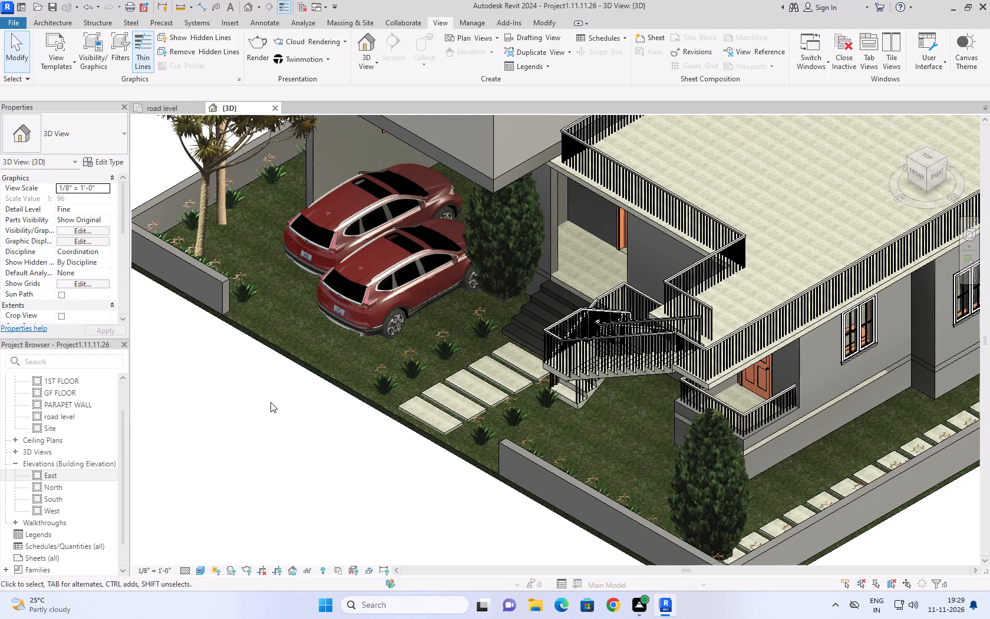
scroll(270, 402, "down", 7)
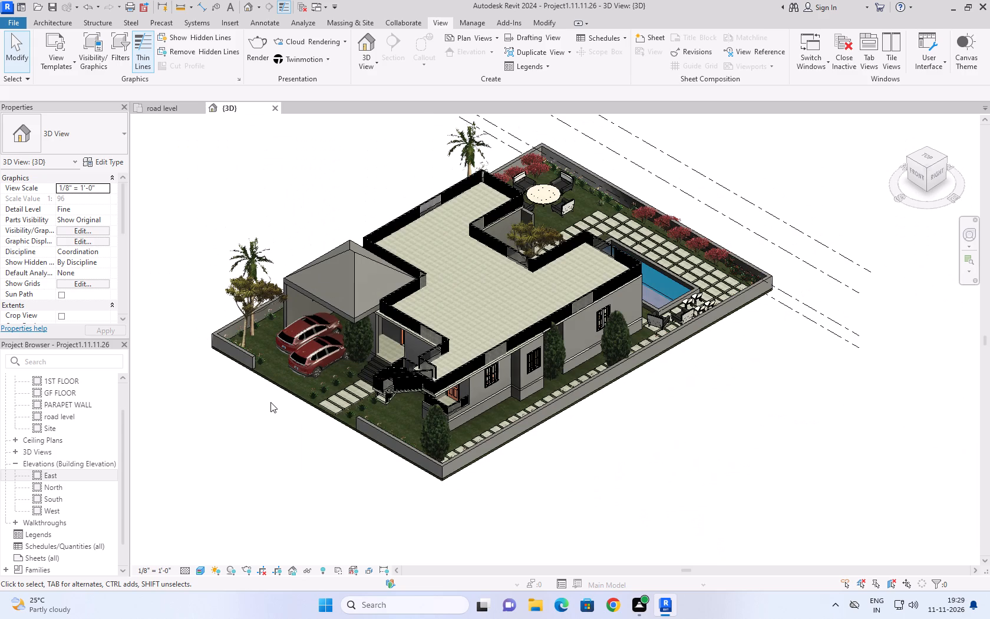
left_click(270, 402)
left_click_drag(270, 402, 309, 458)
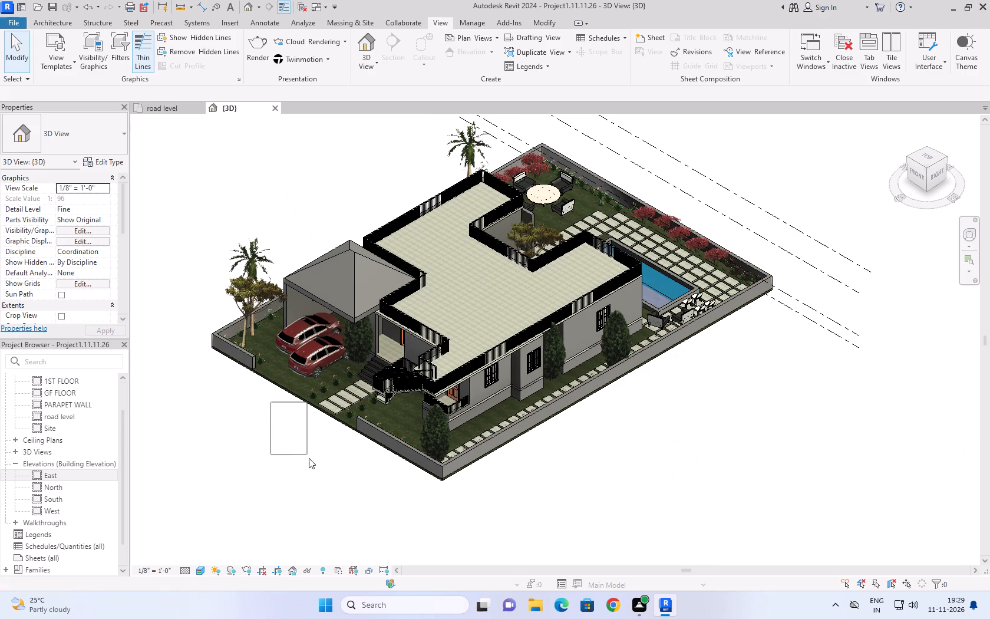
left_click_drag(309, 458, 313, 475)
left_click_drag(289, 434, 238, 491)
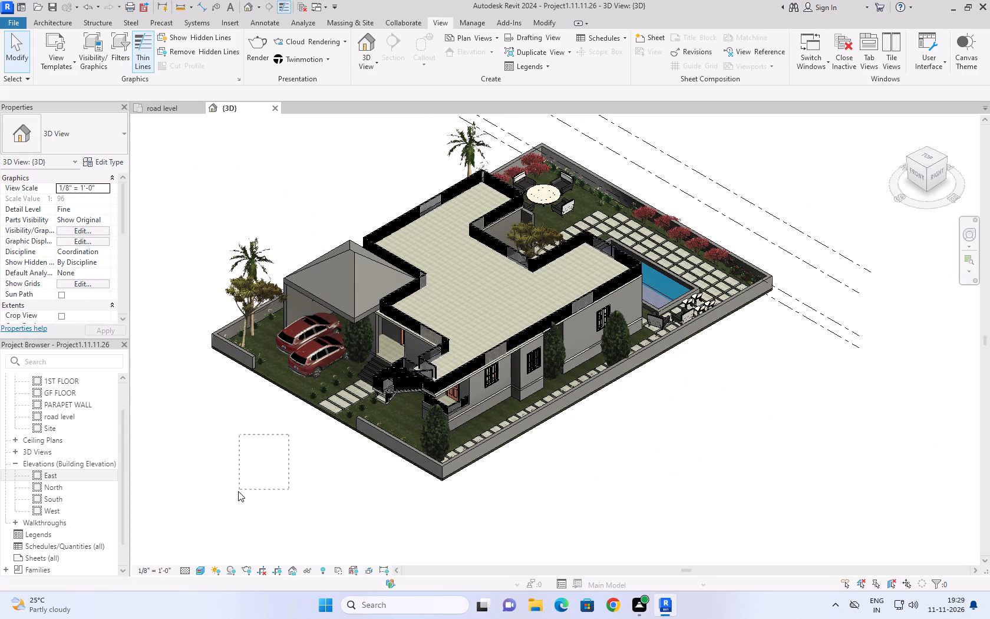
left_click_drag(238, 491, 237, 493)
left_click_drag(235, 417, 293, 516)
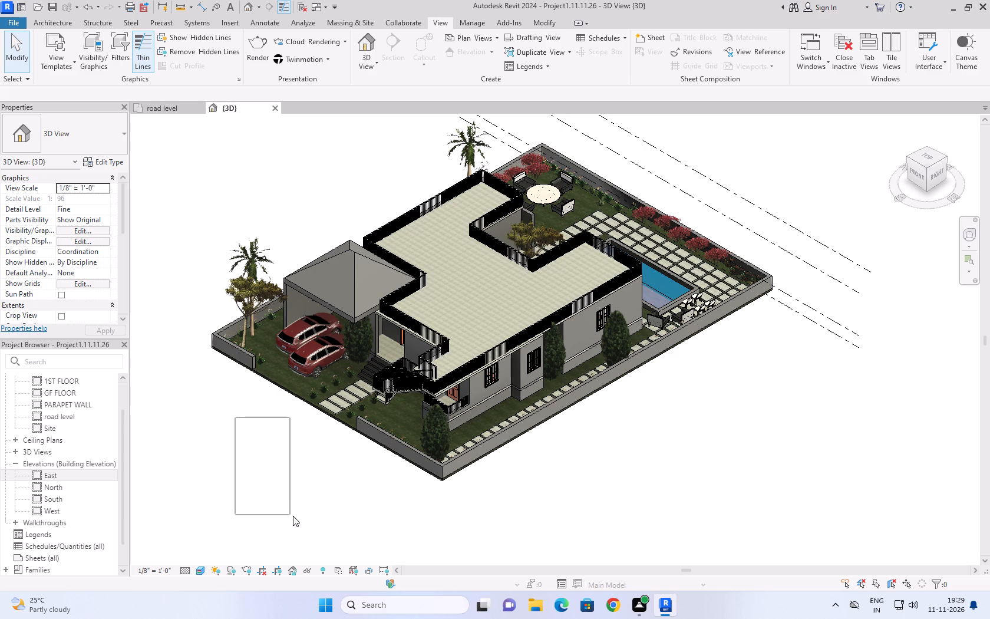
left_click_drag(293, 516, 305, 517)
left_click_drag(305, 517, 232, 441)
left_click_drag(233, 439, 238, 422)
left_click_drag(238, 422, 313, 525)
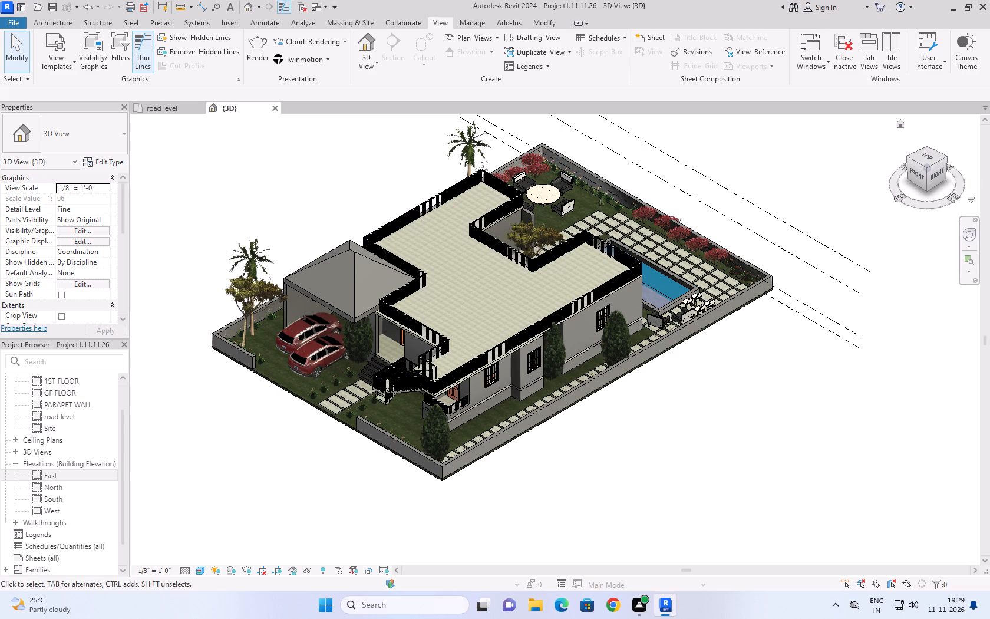
Return the 3D view to its home orientation and examine the house's side wall, stone path and pool area.
left_click(901, 128)
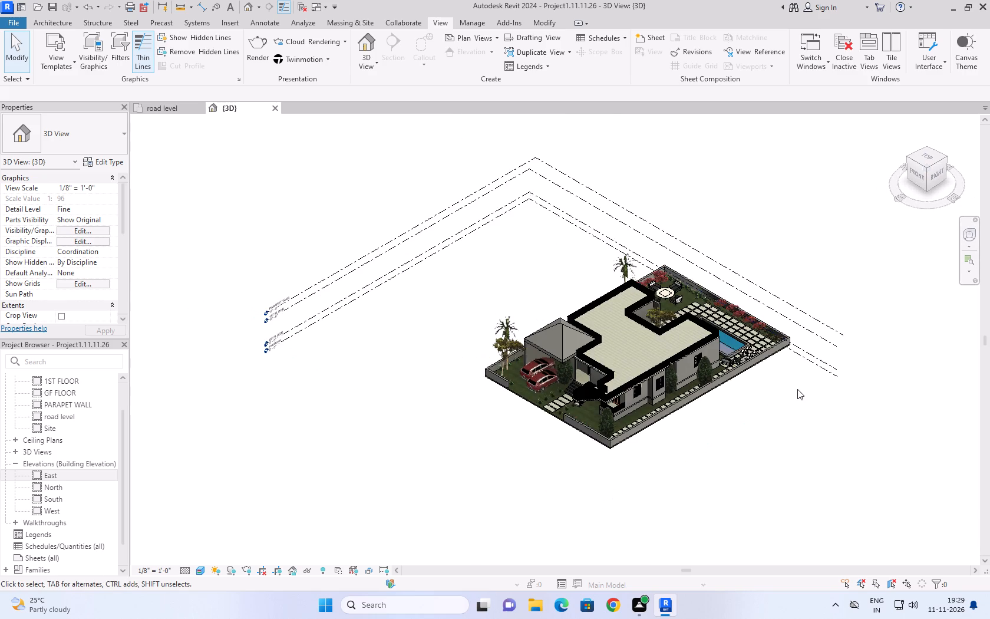
scroll(797, 389, "up", 8)
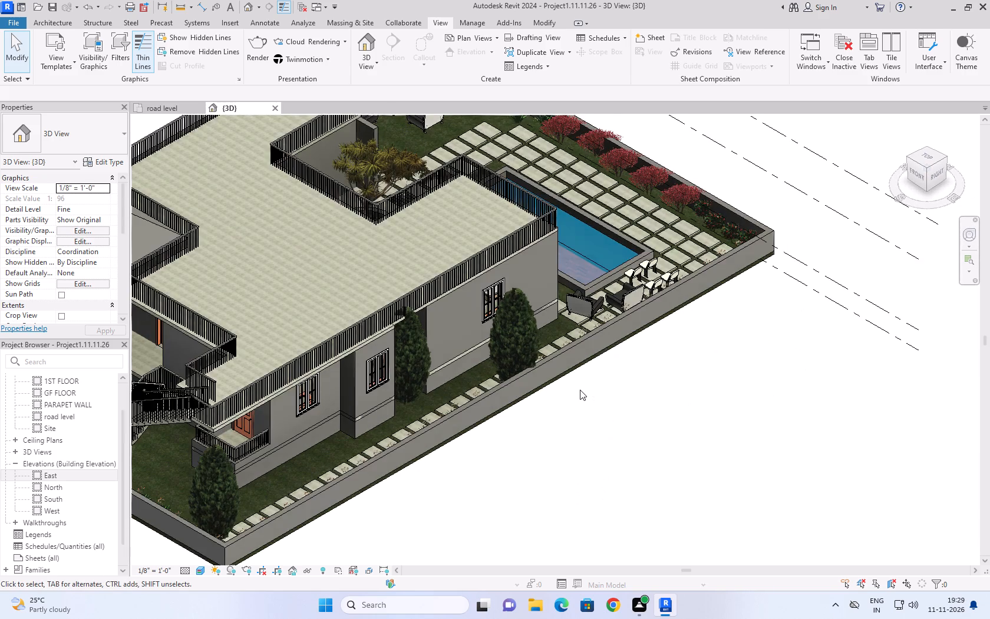
scroll(580, 390, "up", 9)
scroll(580, 390, "down", 16)
scroll(580, 390, "down", 9)
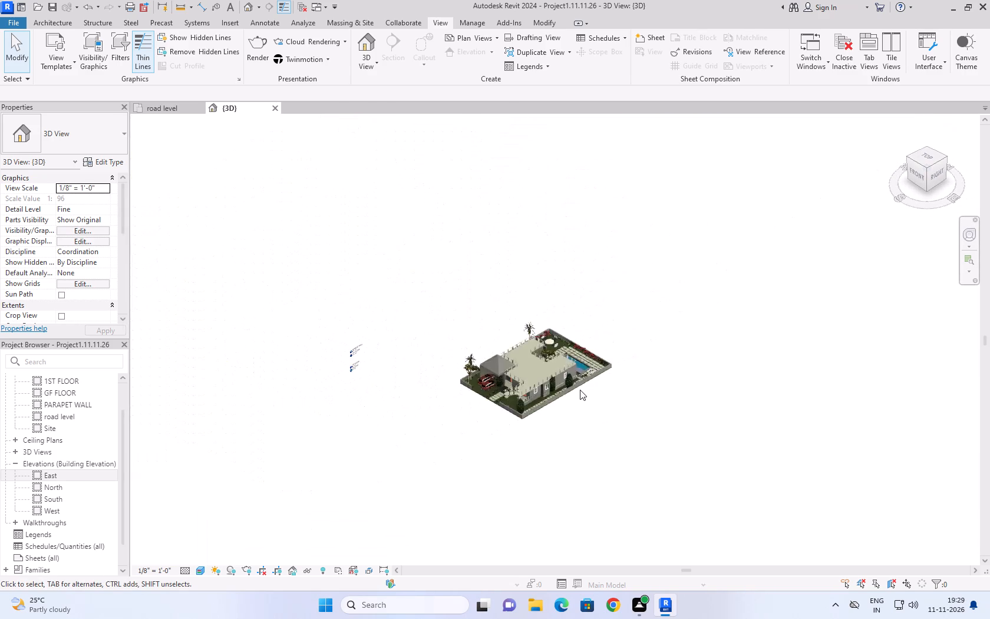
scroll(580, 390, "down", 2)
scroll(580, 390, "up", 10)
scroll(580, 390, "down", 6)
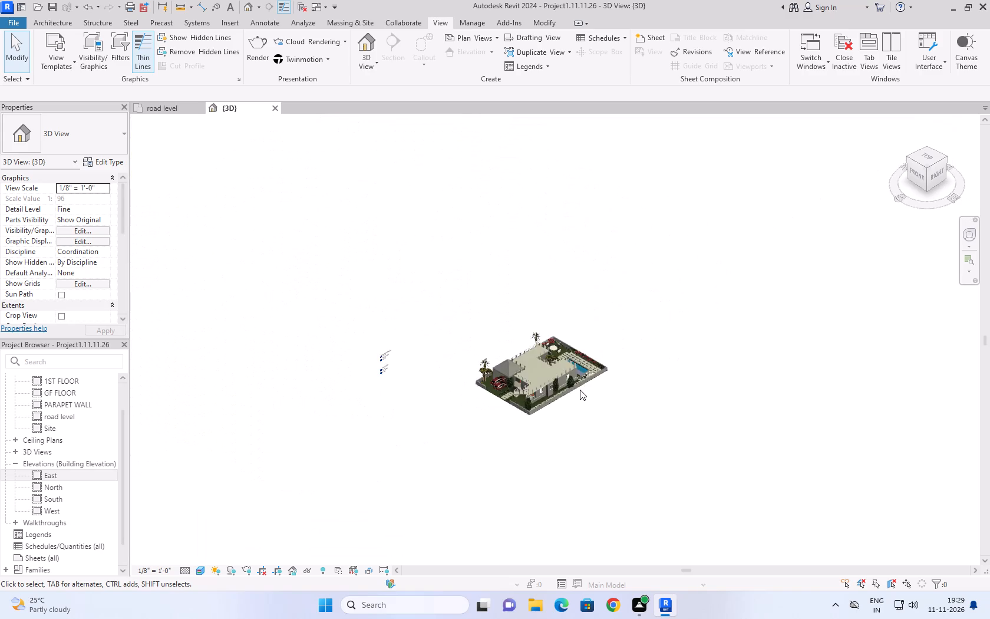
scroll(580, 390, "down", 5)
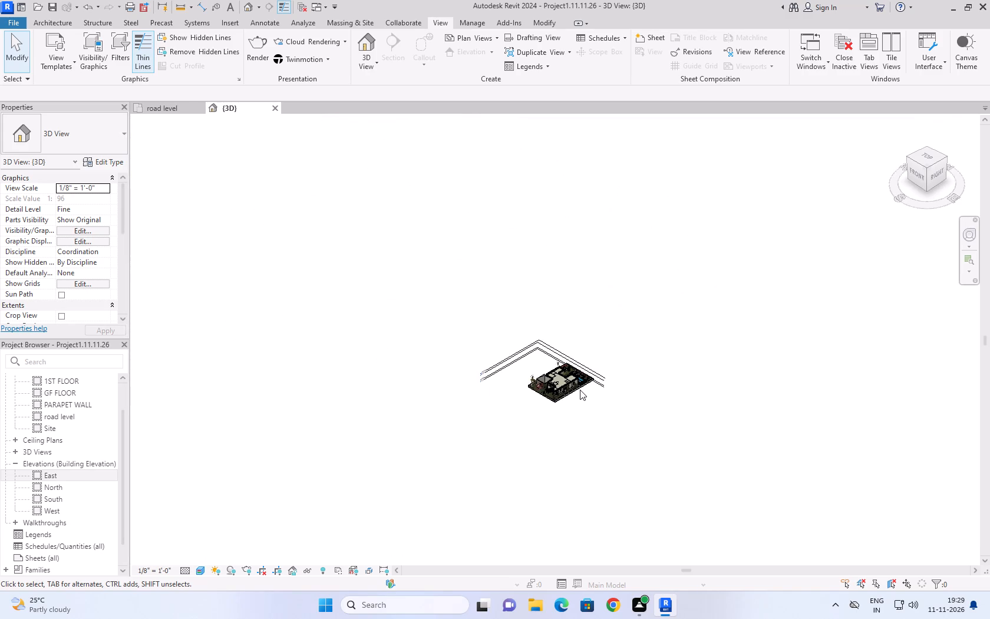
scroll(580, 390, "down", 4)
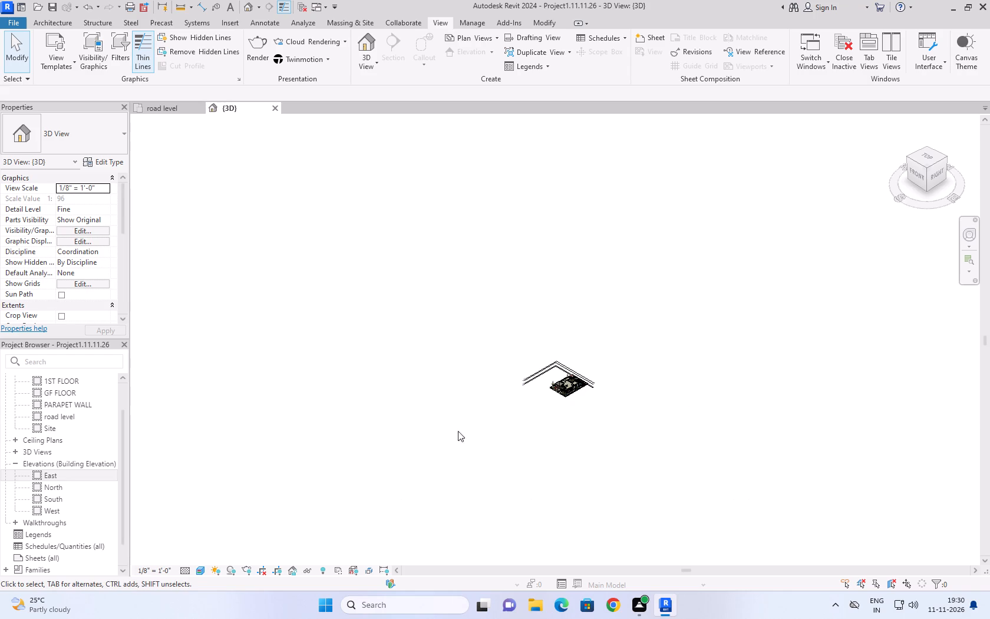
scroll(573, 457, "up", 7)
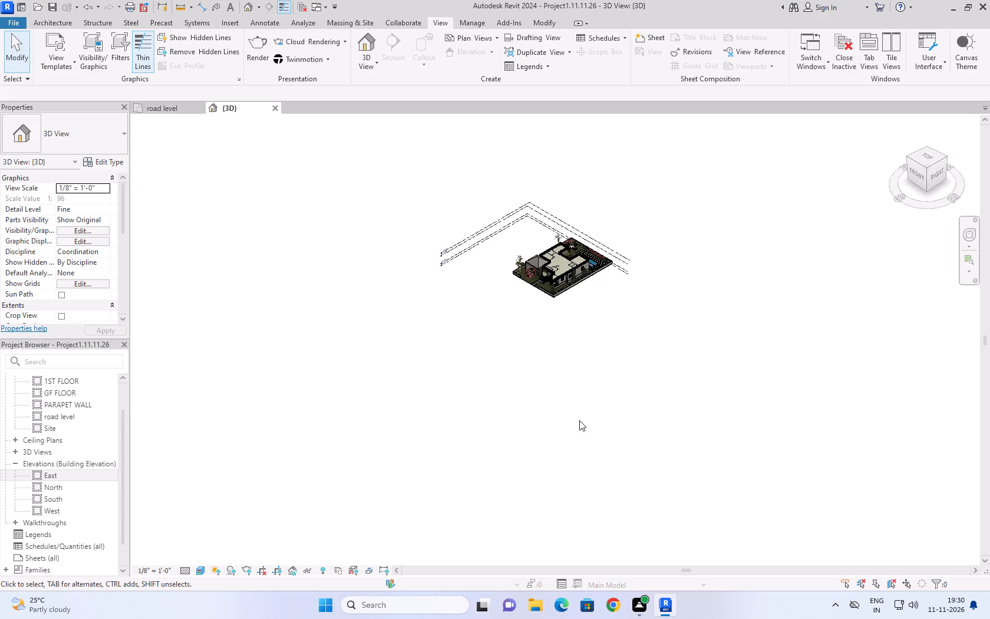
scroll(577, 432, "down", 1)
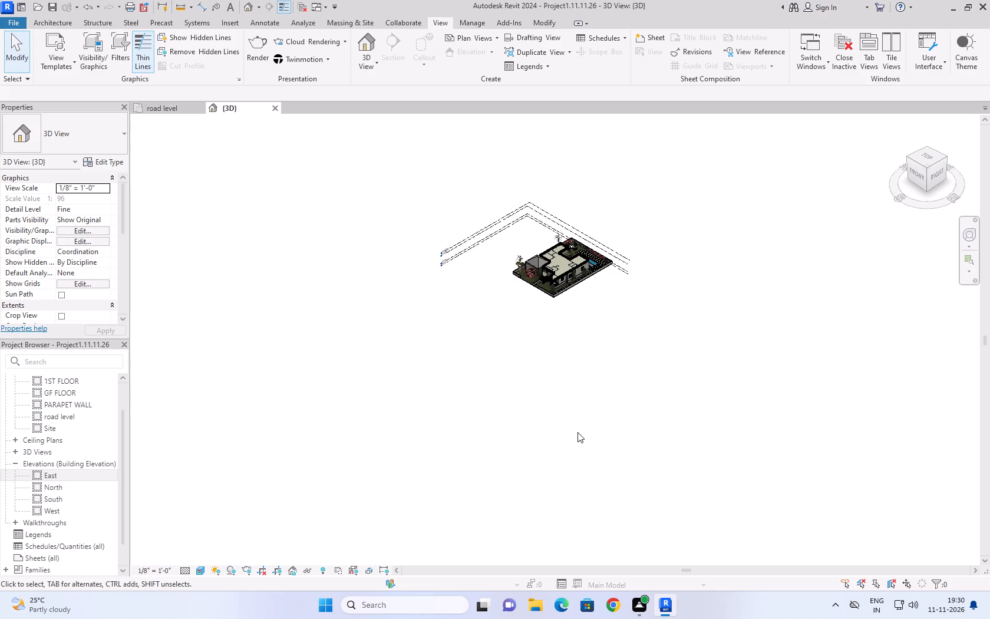
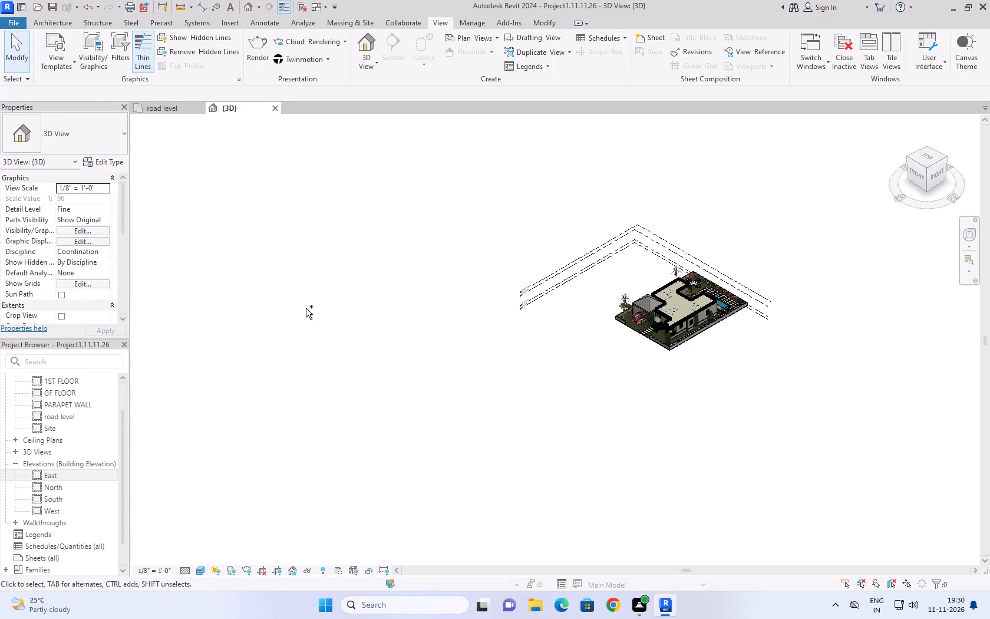
Save the landscaped house project.
key("ctrl+s")
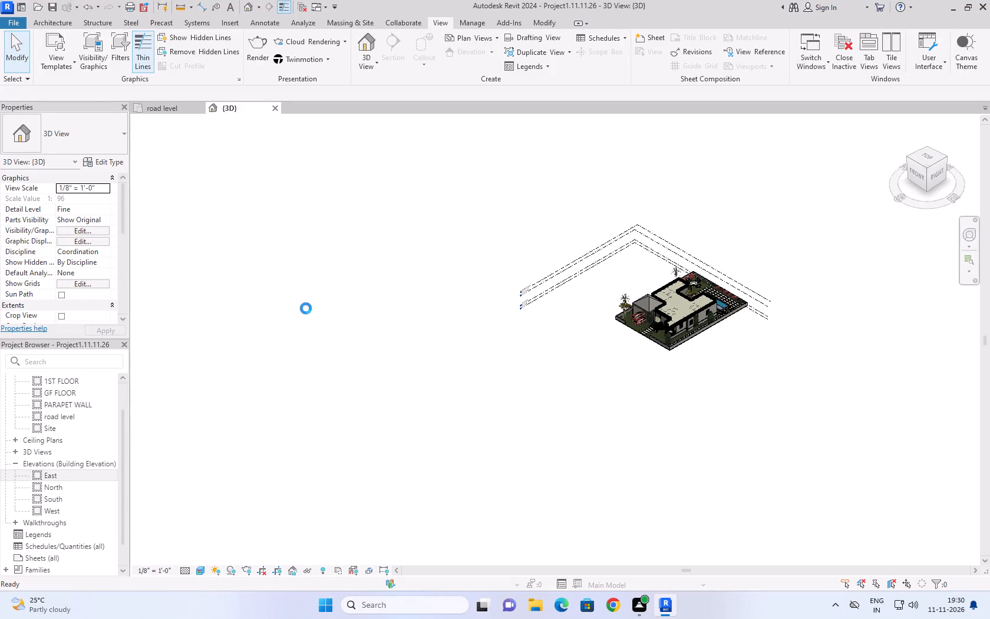
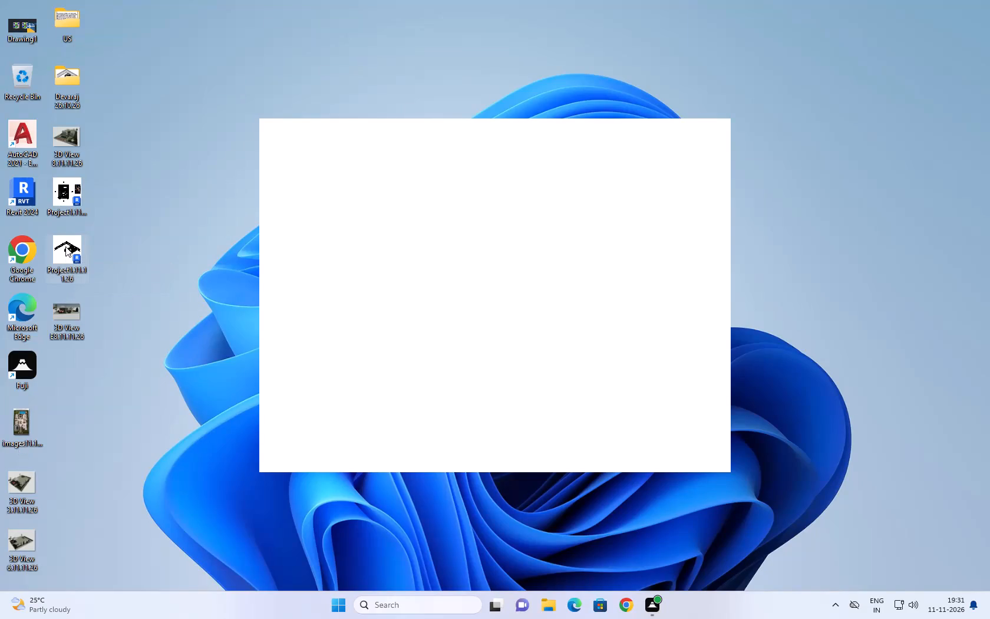
In File Explorer, open the Desktop folder and select the Project1.11.11.26 project file to check its listing.
left_click(140, 220)
key("super+e")
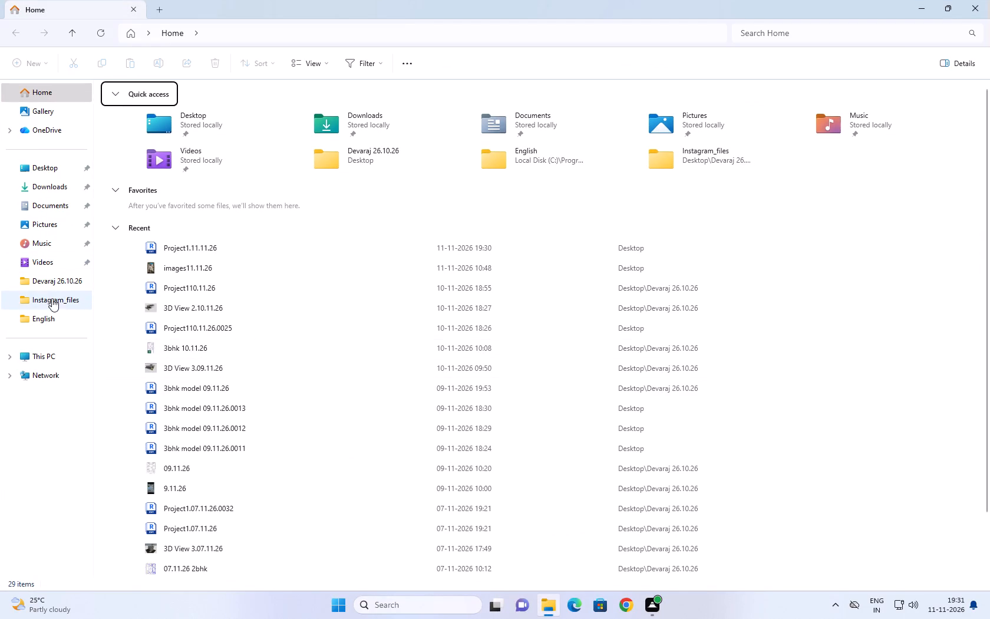
double_click(55, 173)
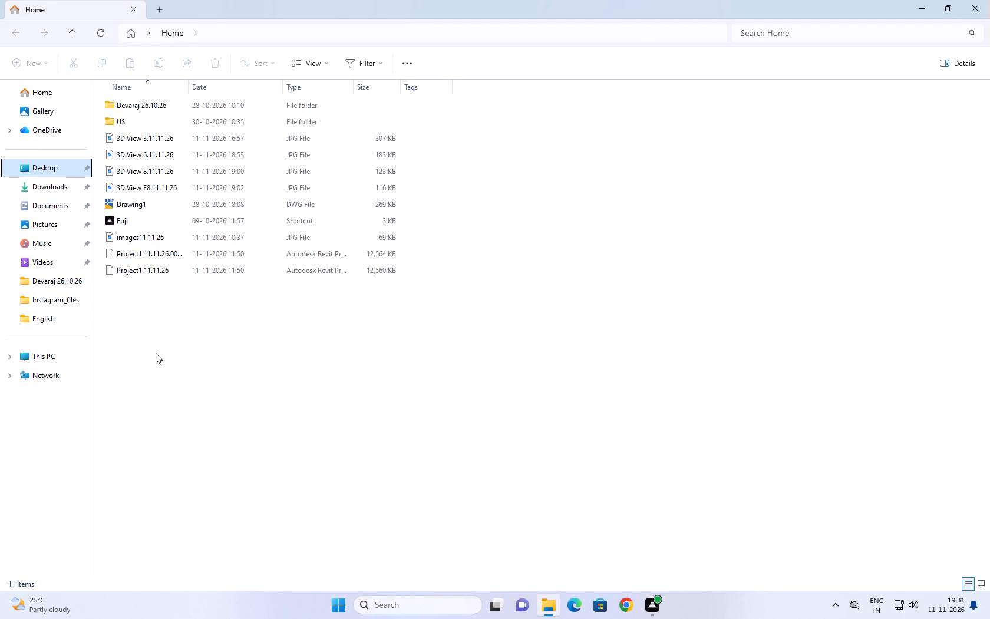
left_click(233, 266)
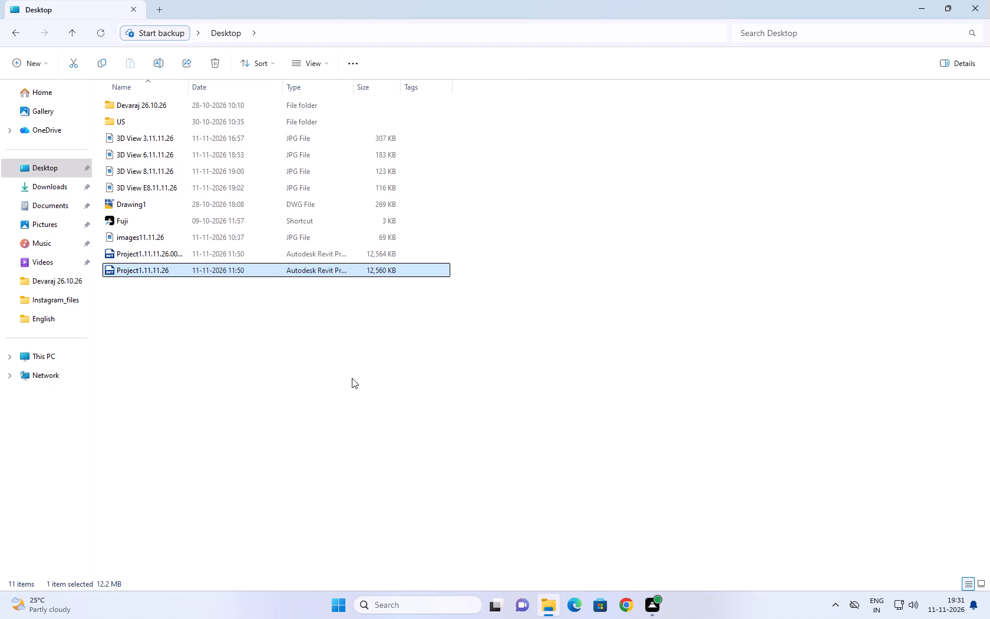
middle_click_drag(496, 293, 532, 358)
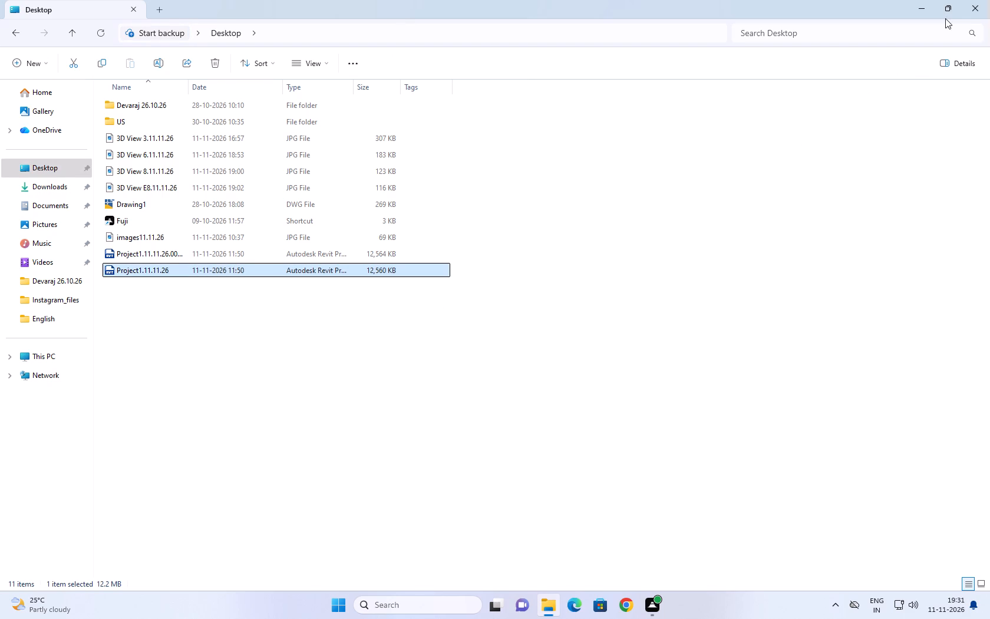